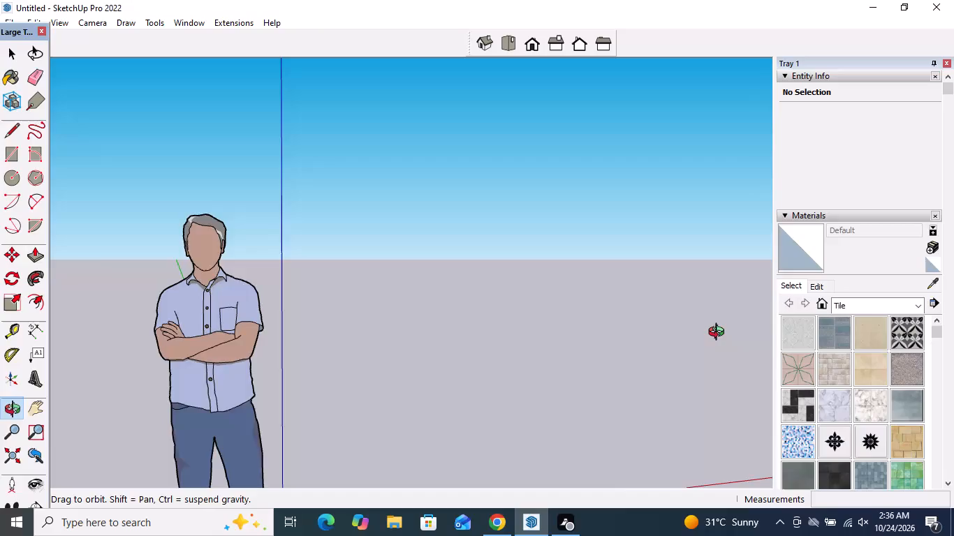
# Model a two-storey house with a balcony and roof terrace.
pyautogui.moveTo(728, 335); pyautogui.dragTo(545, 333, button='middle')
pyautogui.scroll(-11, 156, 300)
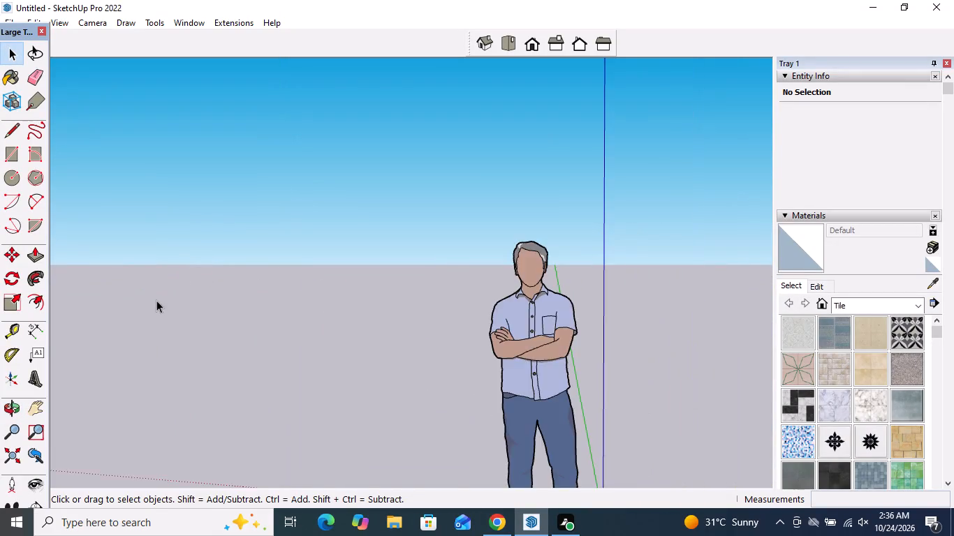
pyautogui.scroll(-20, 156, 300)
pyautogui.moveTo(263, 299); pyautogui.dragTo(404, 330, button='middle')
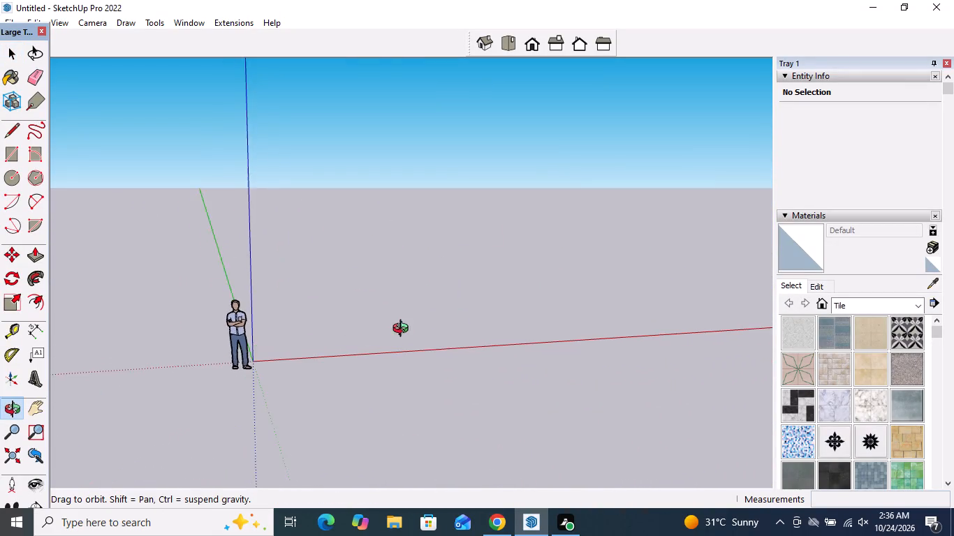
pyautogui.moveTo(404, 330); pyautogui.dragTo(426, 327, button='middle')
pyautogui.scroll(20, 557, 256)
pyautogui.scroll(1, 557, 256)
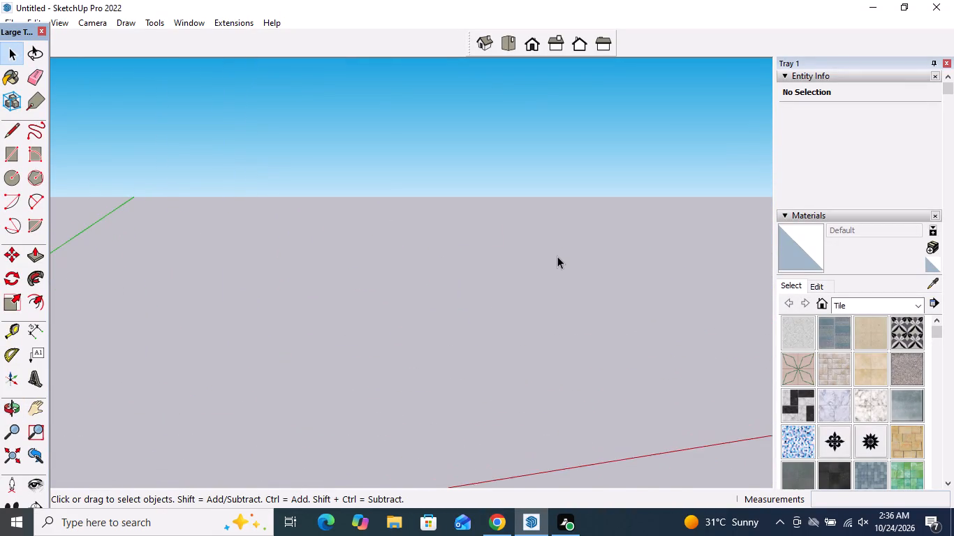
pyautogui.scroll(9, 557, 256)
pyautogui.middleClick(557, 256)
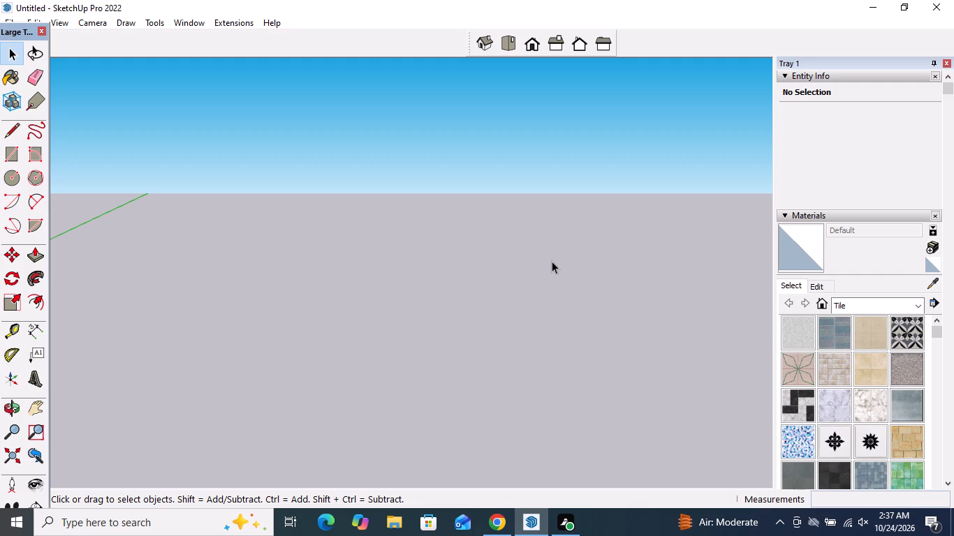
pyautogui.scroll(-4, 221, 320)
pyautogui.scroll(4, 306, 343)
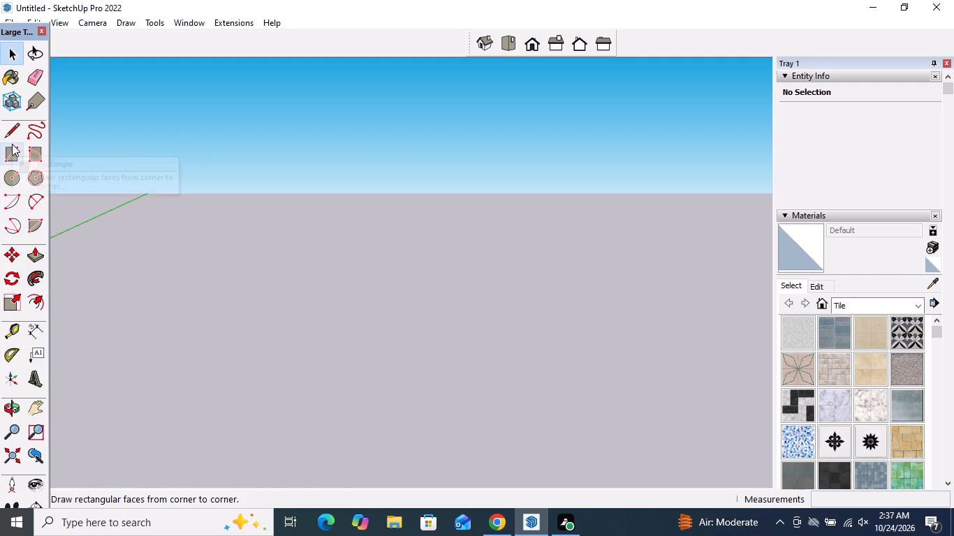
# Draw a rectangle about 12' 6" by 8' 6" on the ground plane, beside the origin between the red and green axes.
pyautogui.click(507, 44)
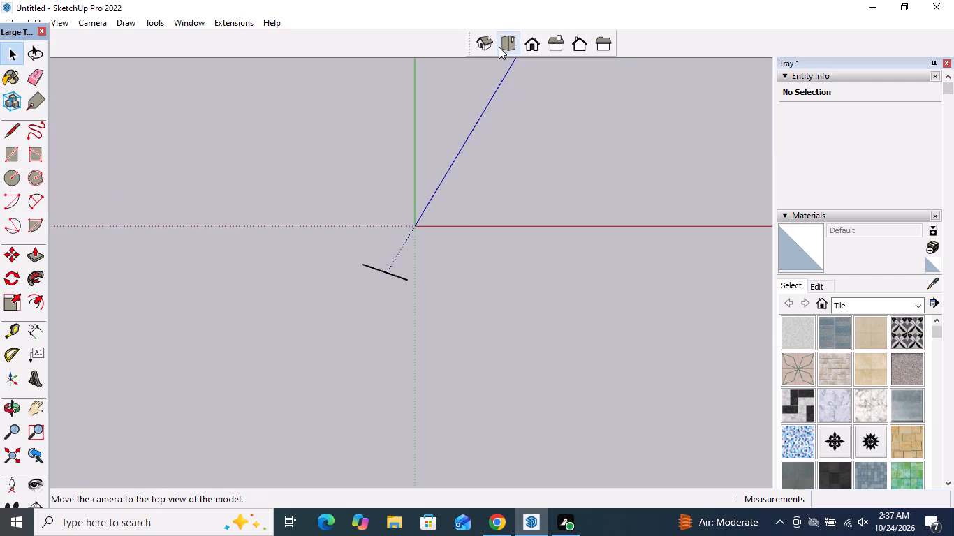
pyautogui.middleClick(568, 106)
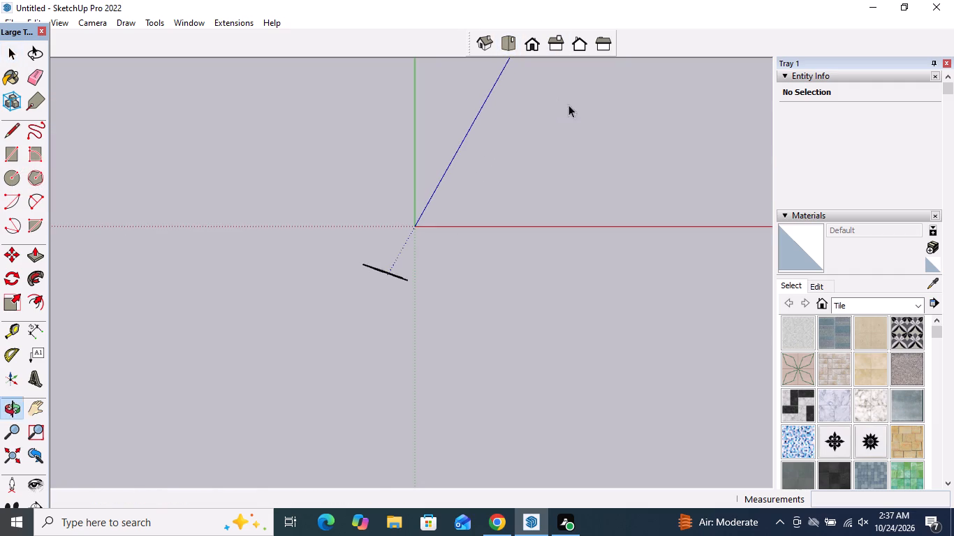
pyautogui.scroll(6, 712, 84)
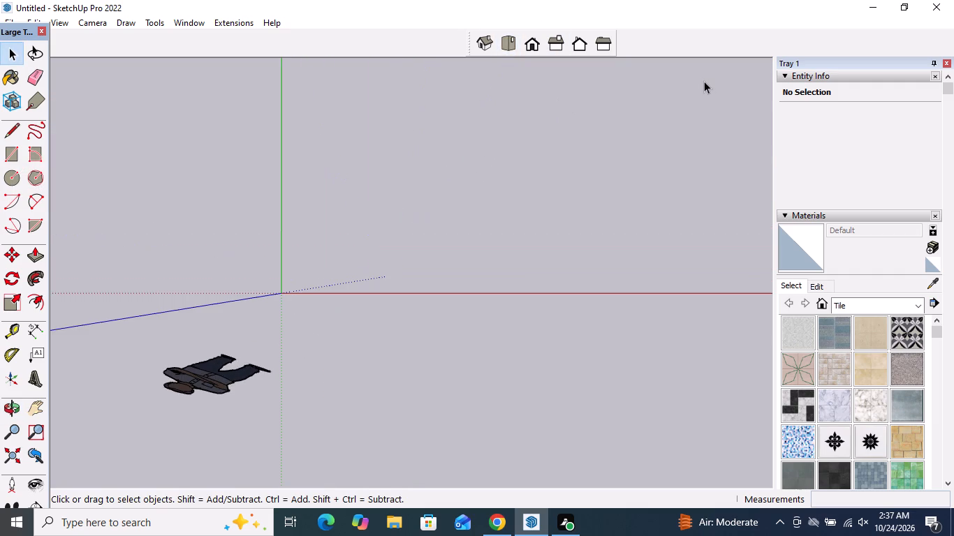
pyautogui.keyDown('shift'); pyautogui.moveTo(689, 94); pyautogui.dragTo(686, 284, button='middle'); pyautogui.keyUp('shift')
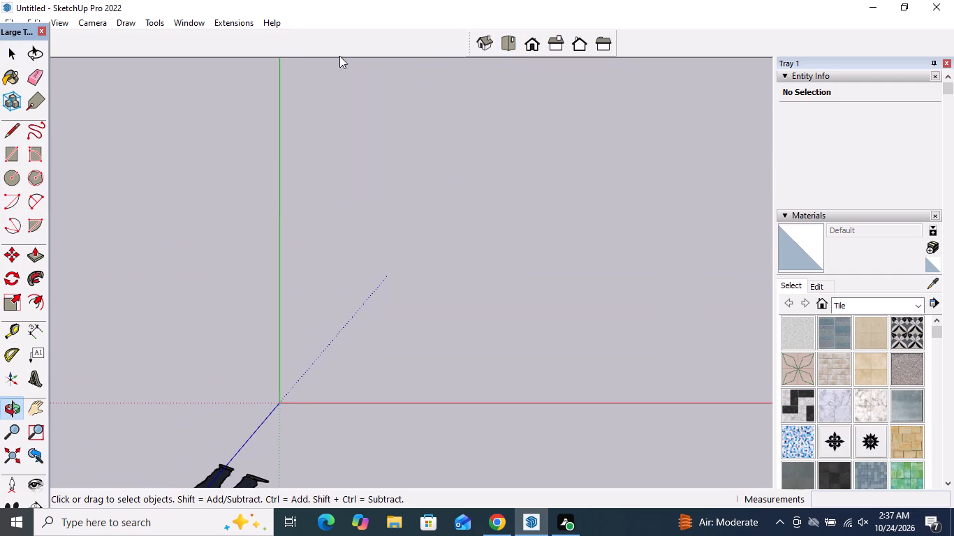
pyautogui.keyDown('shift'); pyautogui.moveTo(332, 47); pyautogui.dragTo(315, 67, button='middle'); pyautogui.keyUp('shift')
pyautogui.keyDown('shift'); pyautogui.moveTo(311, 62); pyautogui.dragTo(247, 151, button='middle'); pyautogui.keyUp('shift')
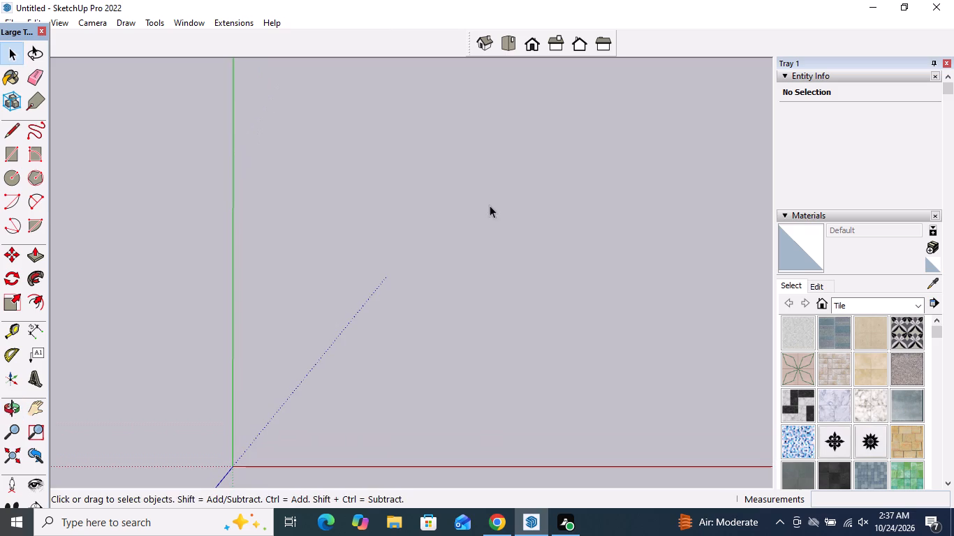
pyautogui.moveTo(490, 201); pyautogui.dragTo(522, 165, button='middle')
pyautogui.scroll(3, 617, 102)
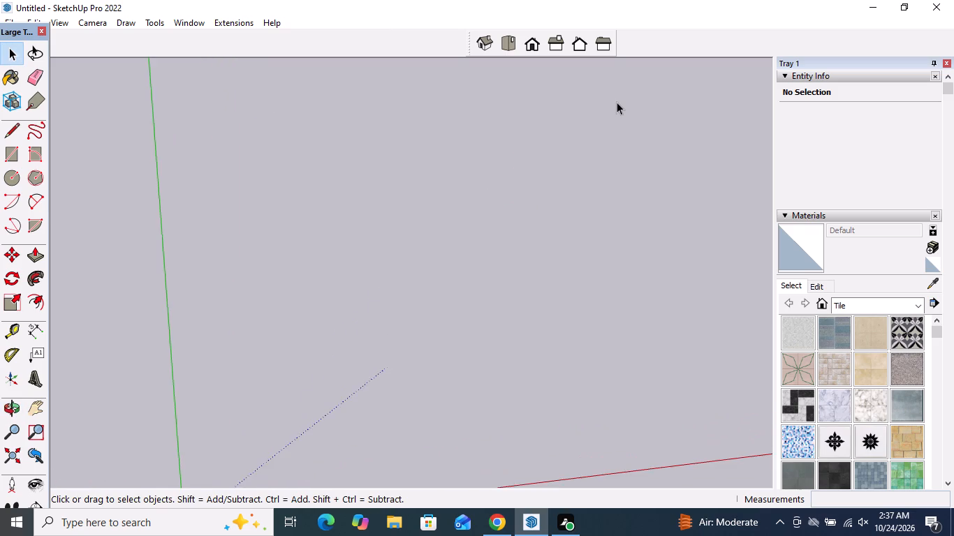
pyautogui.scroll(5, 617, 102)
pyautogui.click(13, 147)
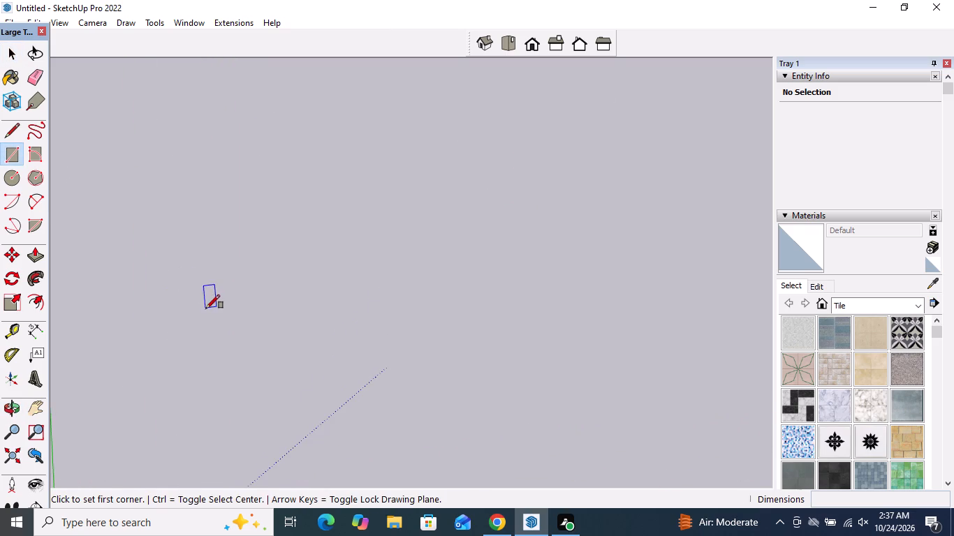
pyautogui.scroll(-2, 206, 308)
pyautogui.scroll(-1, 267, 220)
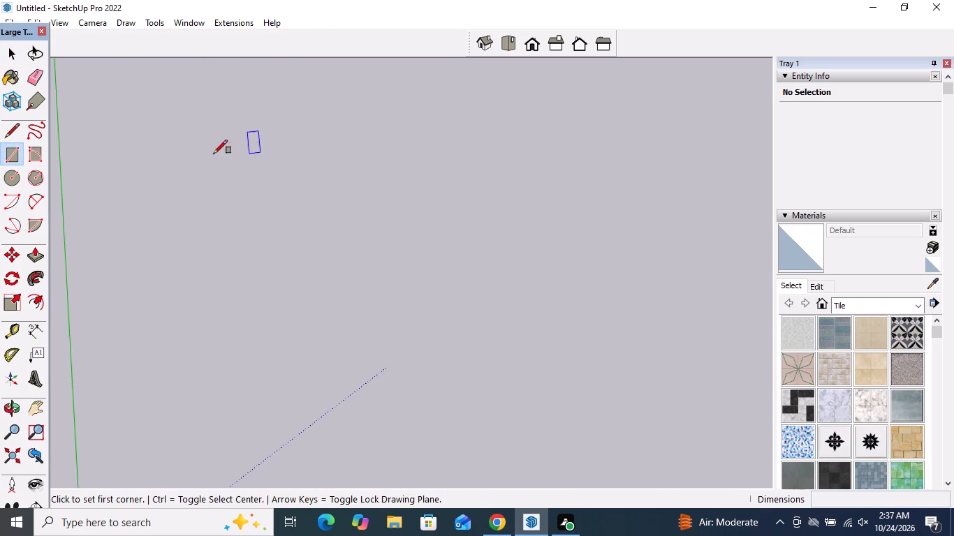
pyautogui.click(156, 135)
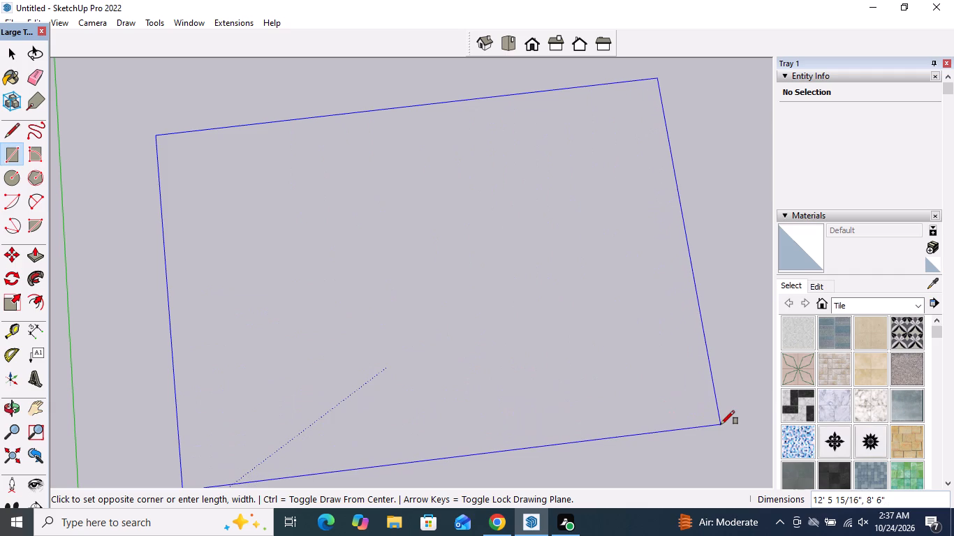
pyautogui.click(721, 424)
# Push/Pull the rectangle's face up 6" to form a base slab.
pyautogui.scroll(-5, 383, 254)
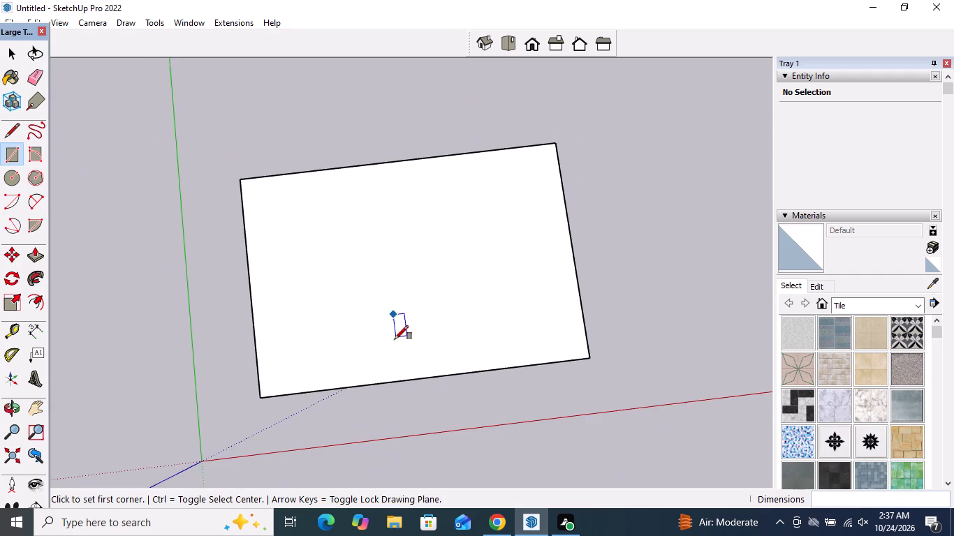
pyautogui.moveTo(388, 341); pyautogui.dragTo(383, 269, button='middle')
pyautogui.moveTo(365, 304); pyautogui.dragTo(351, 242, button='middle')
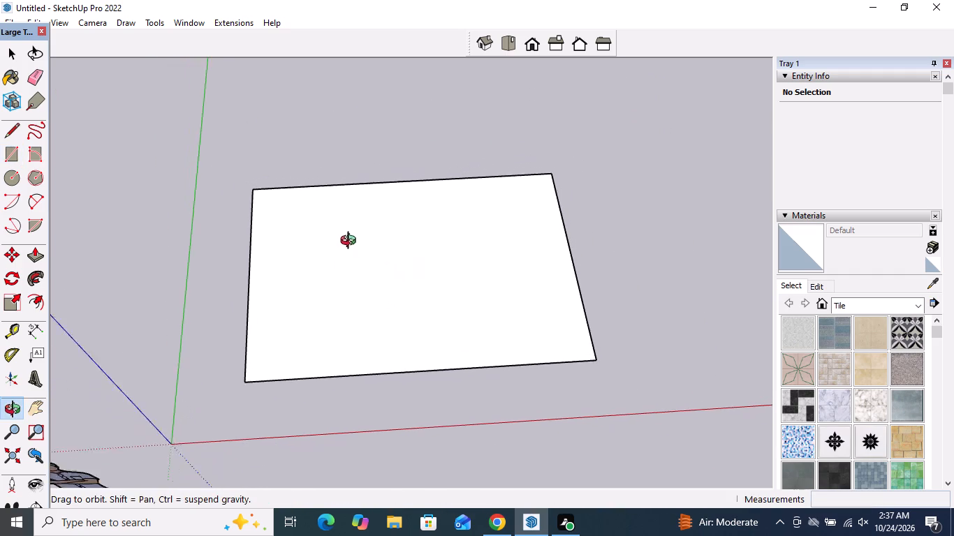
pyautogui.moveTo(351, 242); pyautogui.dragTo(351, 213, button='middle')
pyautogui.press('space')
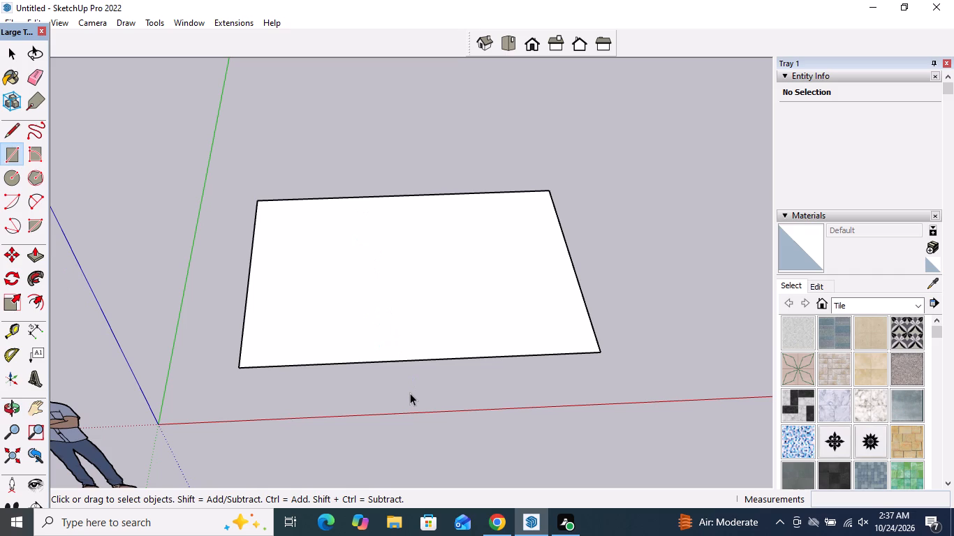
pyautogui.click(30, 258)
pyautogui.moveTo(459, 293); pyautogui.dragTo(309, 257, button='middle')
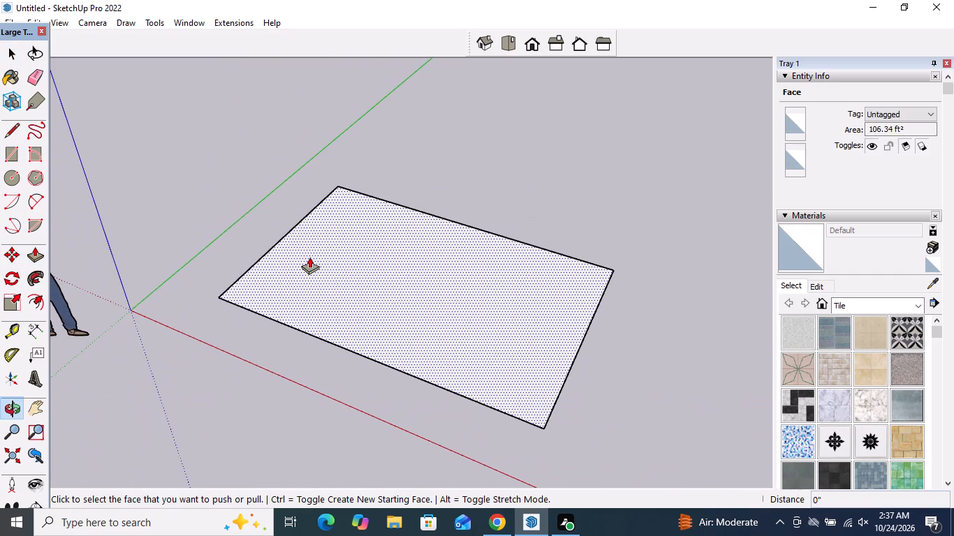
pyautogui.click(335, 309)
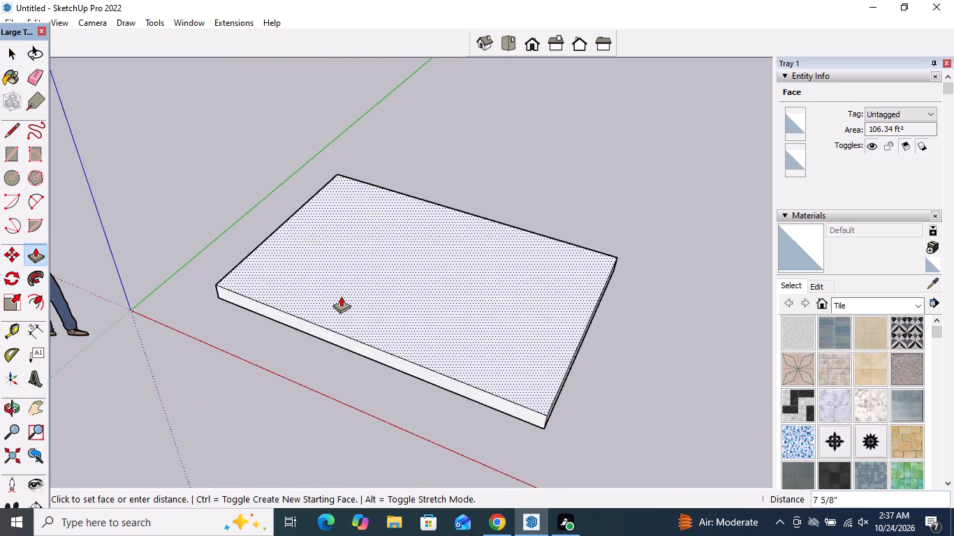
pyautogui.scroll(4, 341, 301)
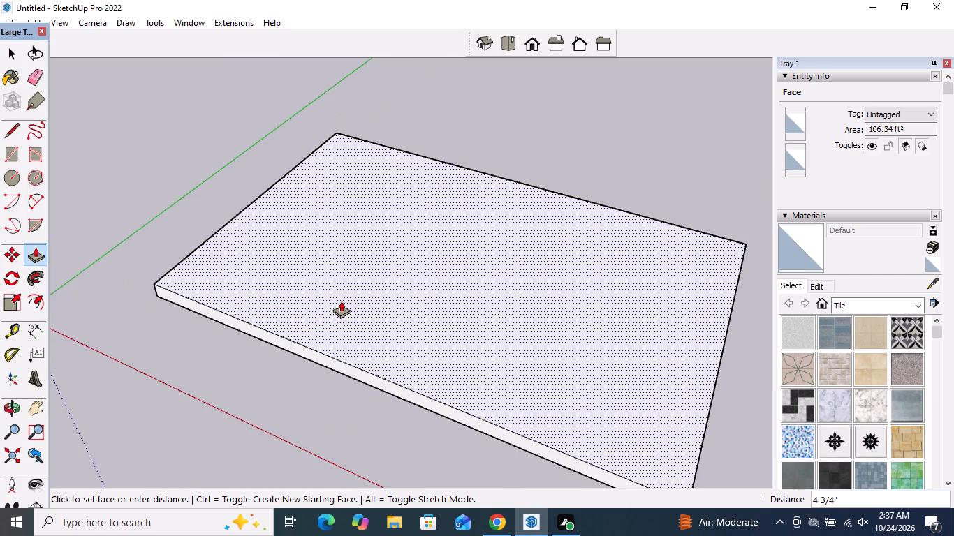
pyautogui.press('6')
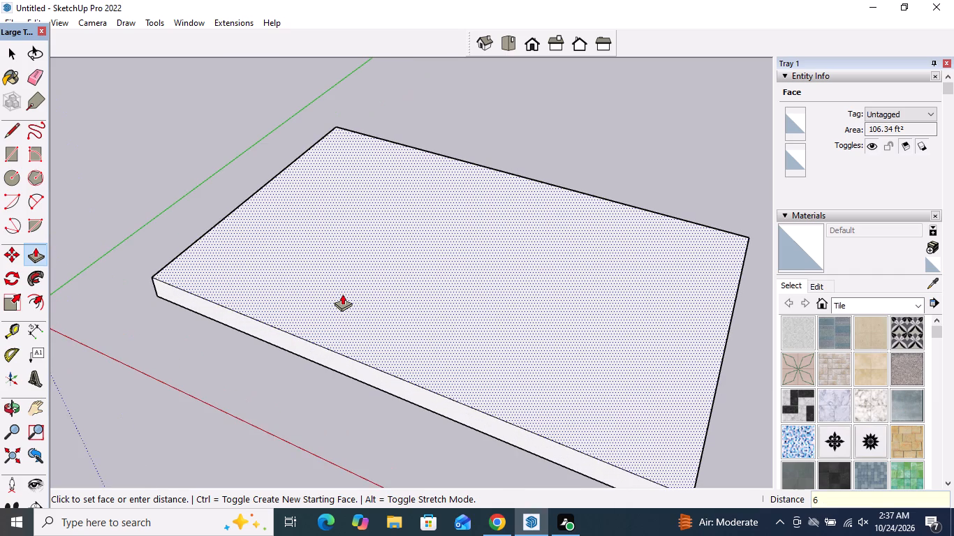
pyautogui.hotkey('shift', '"')
pyautogui.press('Return')
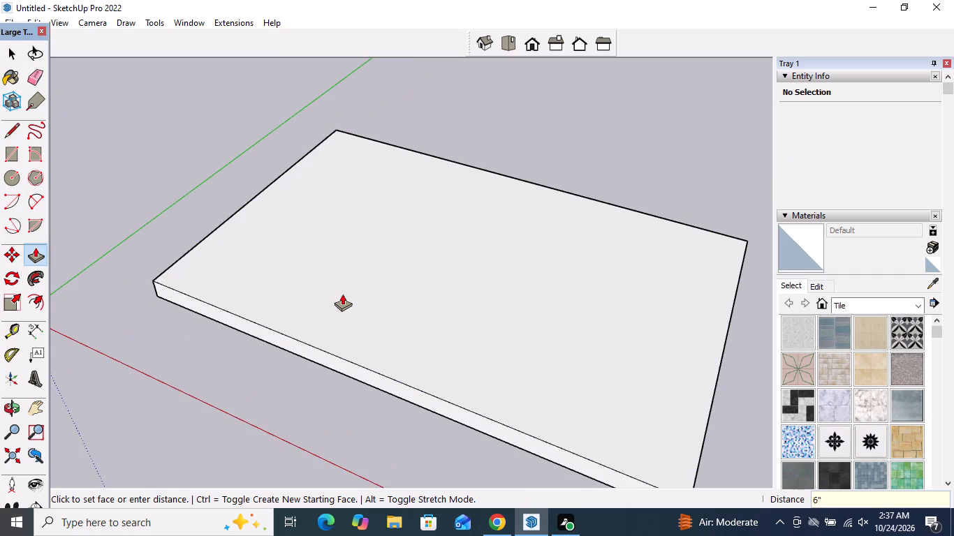
# Push/Pull the slab's top face up 10' with a new starting face, keeping the slab edge as a separate band.
pyautogui.click(365, 297)
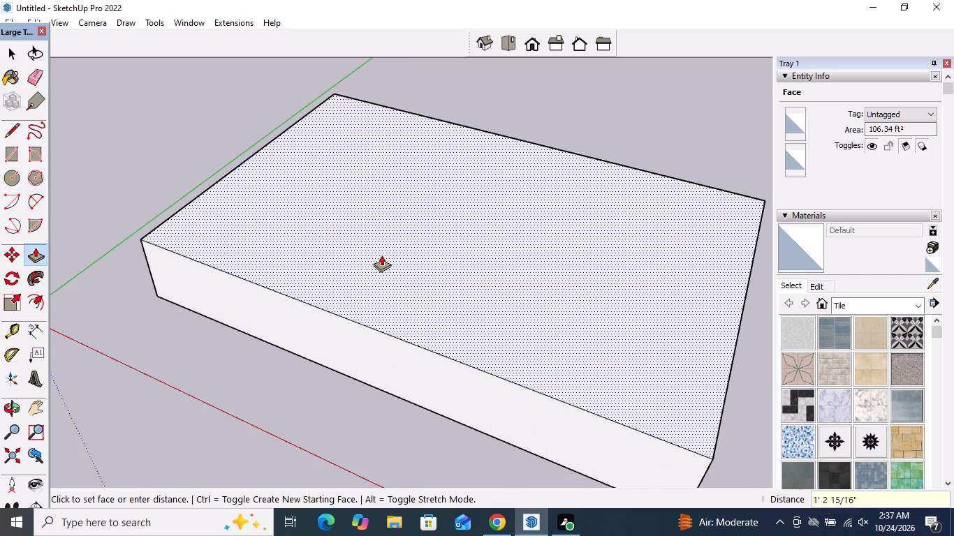
pyautogui.press('1')
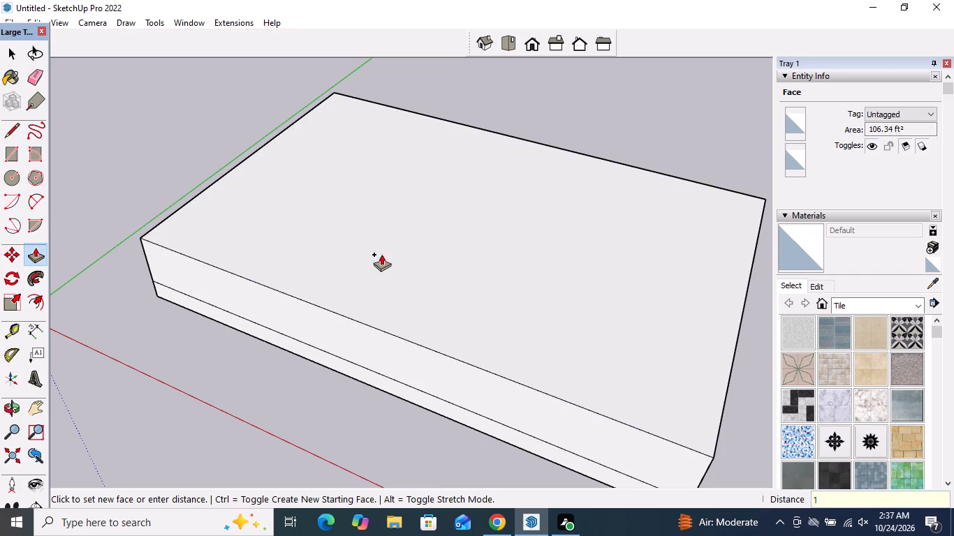
pyautogui.press('0')
pyautogui.press("'")
pyautogui.press('Return')
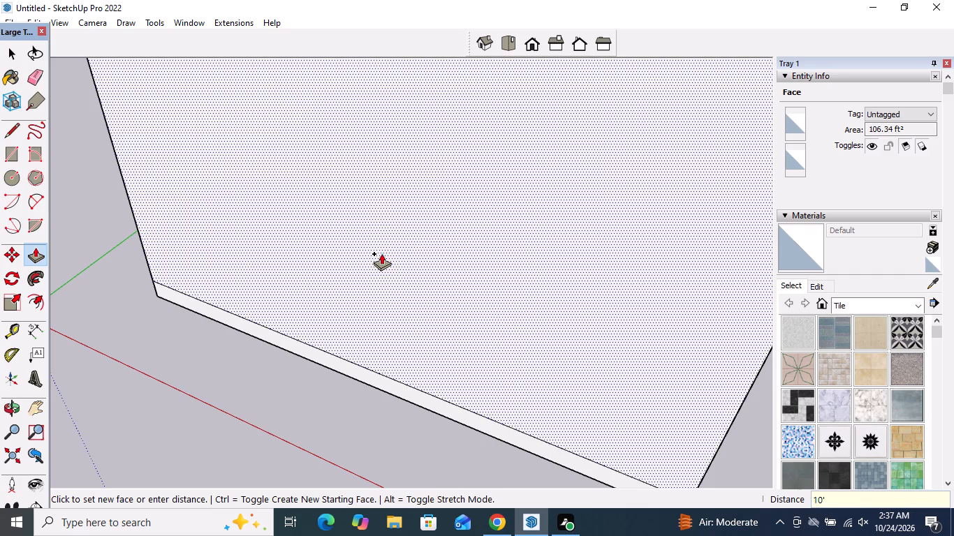
# Push/Pull the top face of the 10' block up 6" with a new starting face to add a second slab.
pyautogui.scroll(-9, 339, 379)
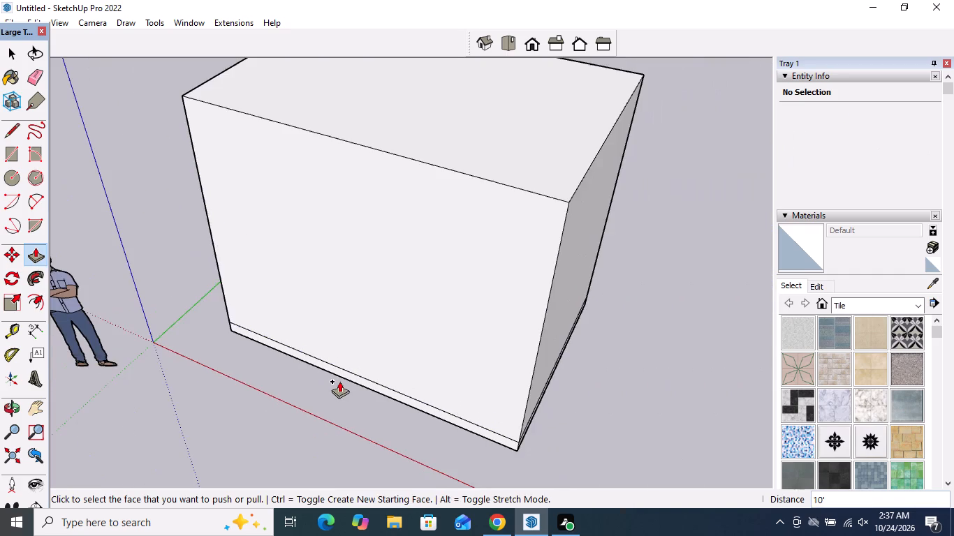
pyautogui.scroll(-3, 339, 381)
pyautogui.scroll(3, 314, 165)
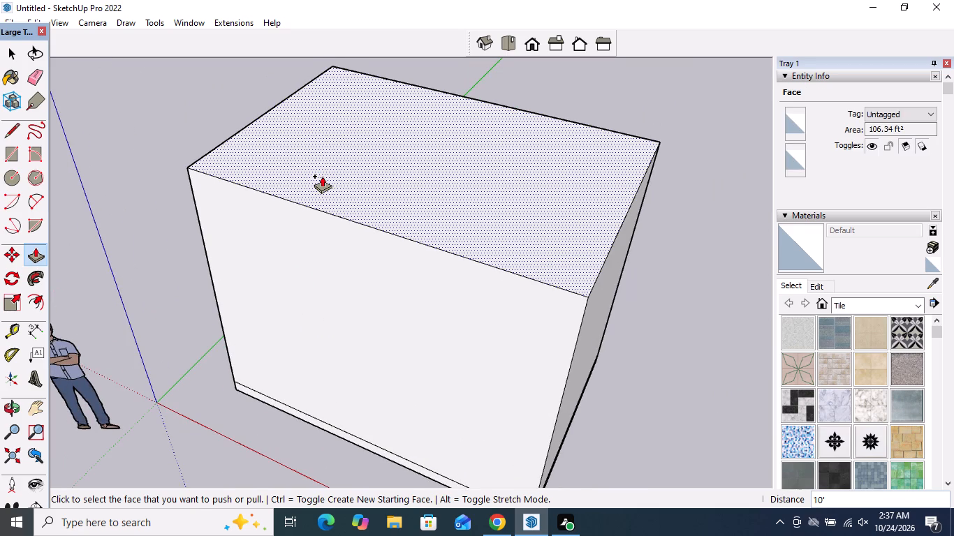
pyautogui.click(322, 176)
pyautogui.press('6')
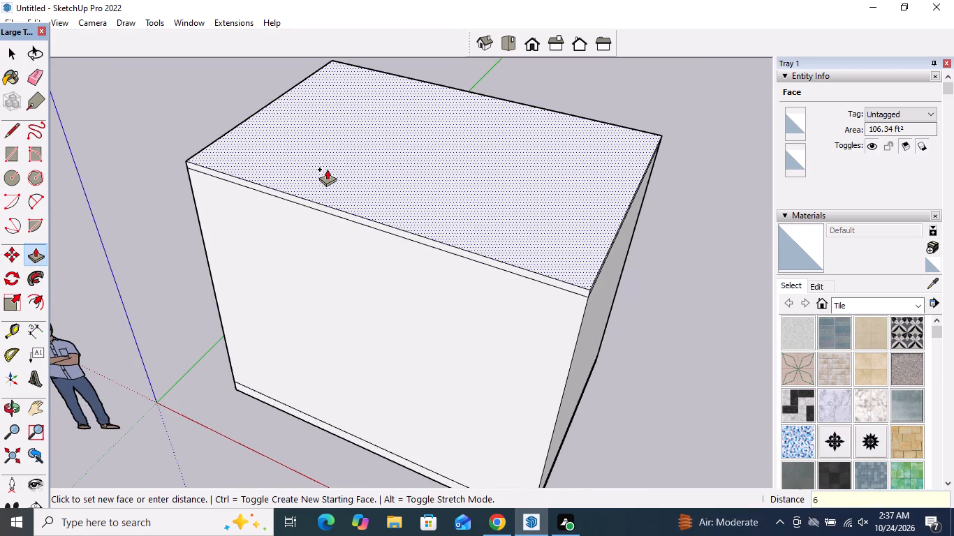
pyautogui.hotkey('shift', '"')
pyautogui.press('Return')
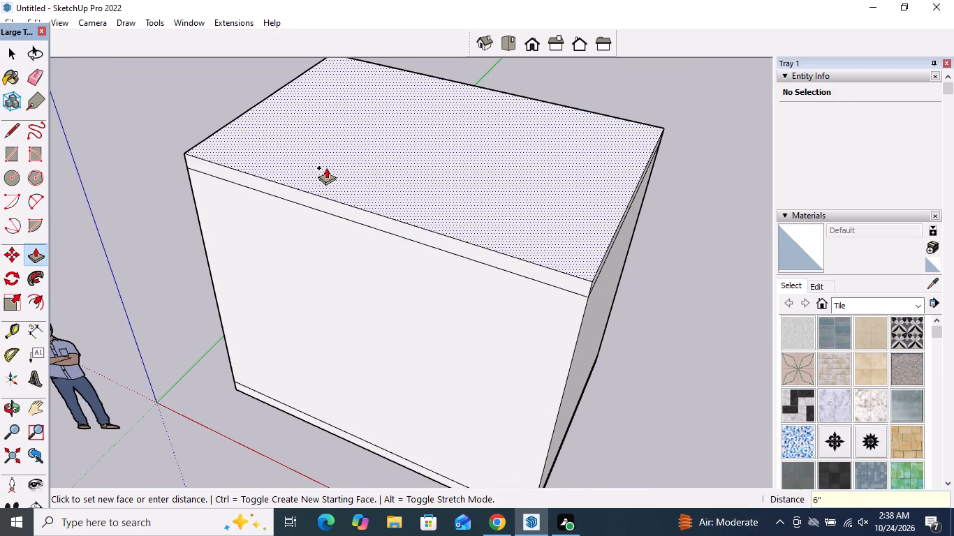
# Push/Pull the second slab's top face up 10' with a new starting face to add an upper storey.
pyautogui.click(357, 165)
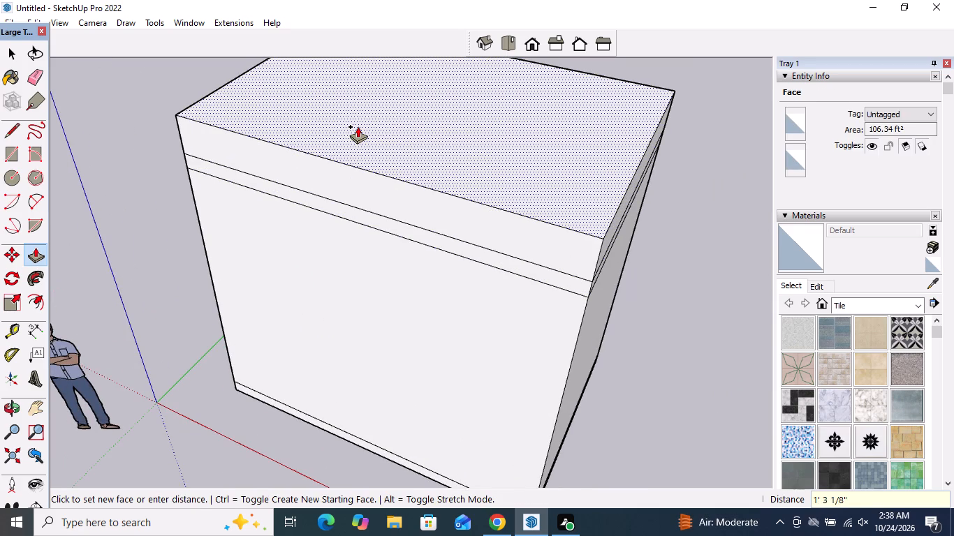
pyautogui.write("10'")
pyautogui.press('Return')
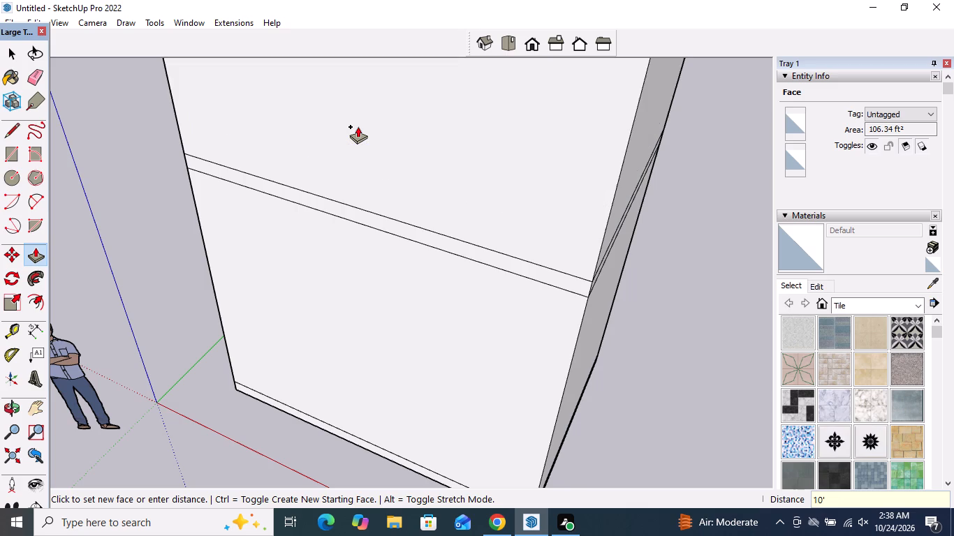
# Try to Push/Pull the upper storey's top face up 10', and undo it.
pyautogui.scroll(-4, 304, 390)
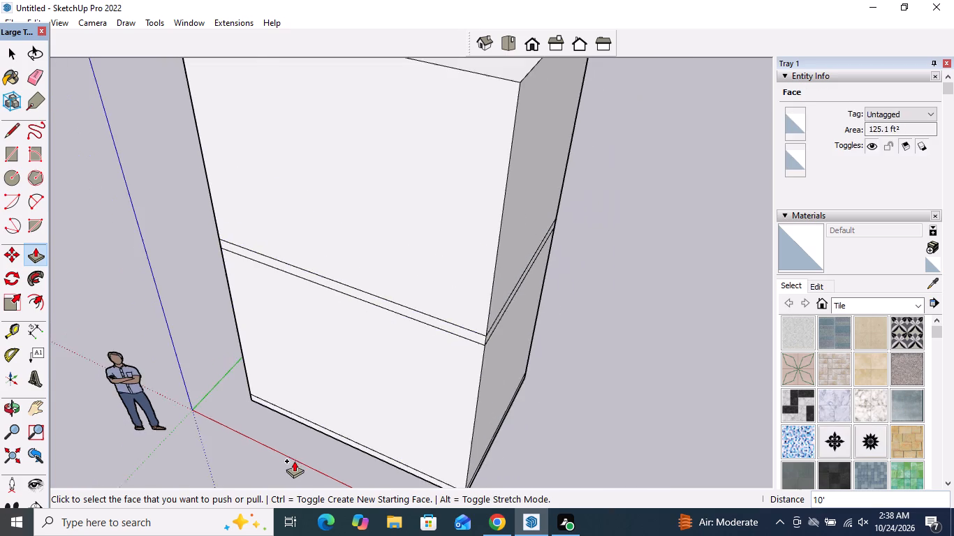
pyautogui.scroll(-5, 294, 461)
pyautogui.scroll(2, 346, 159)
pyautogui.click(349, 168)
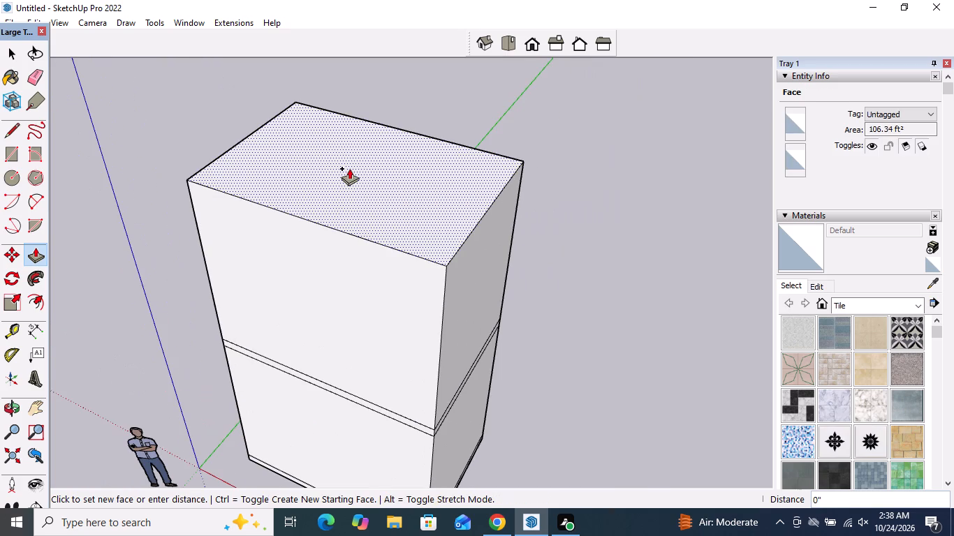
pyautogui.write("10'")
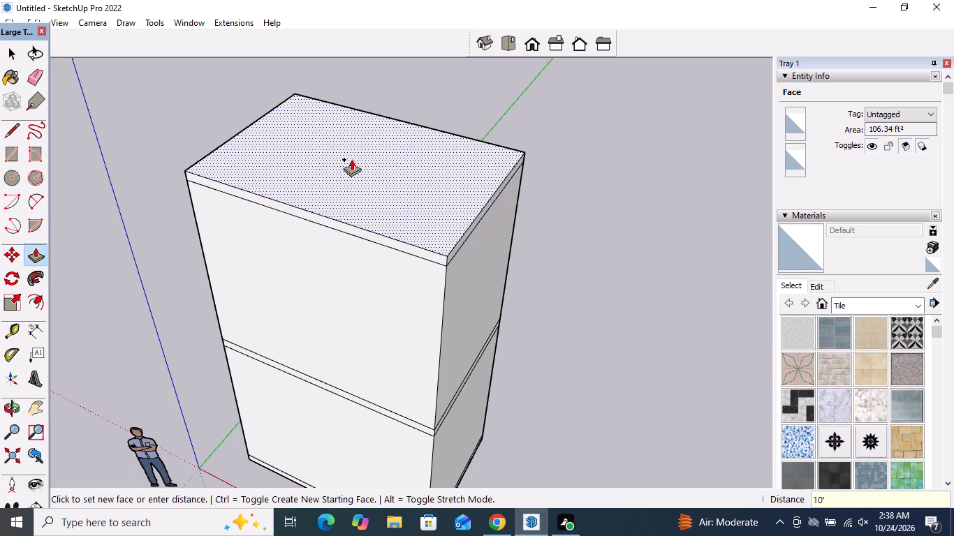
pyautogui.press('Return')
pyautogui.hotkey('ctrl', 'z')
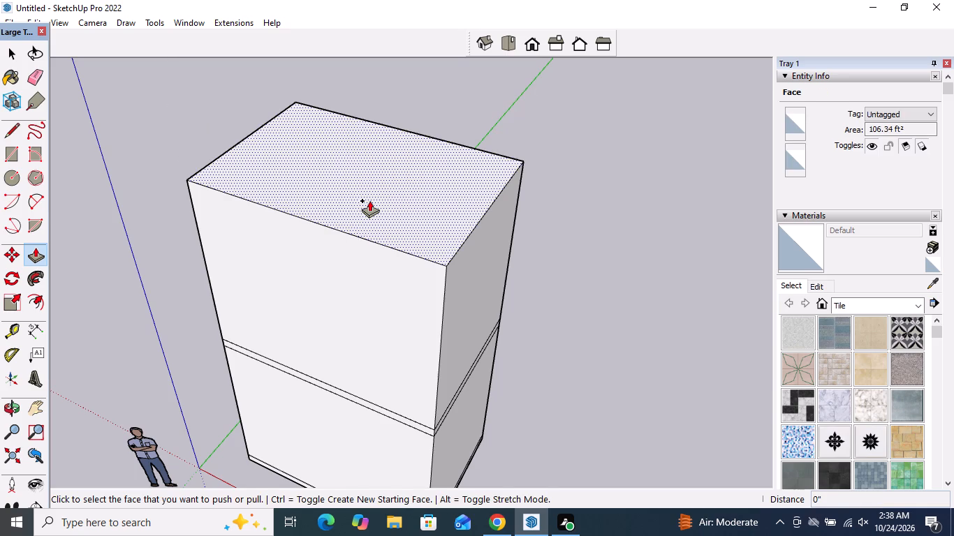
# Push/Pull the upper storey's top face up 6" with a new starting face to add the roof slab.
pyautogui.click(369, 200)
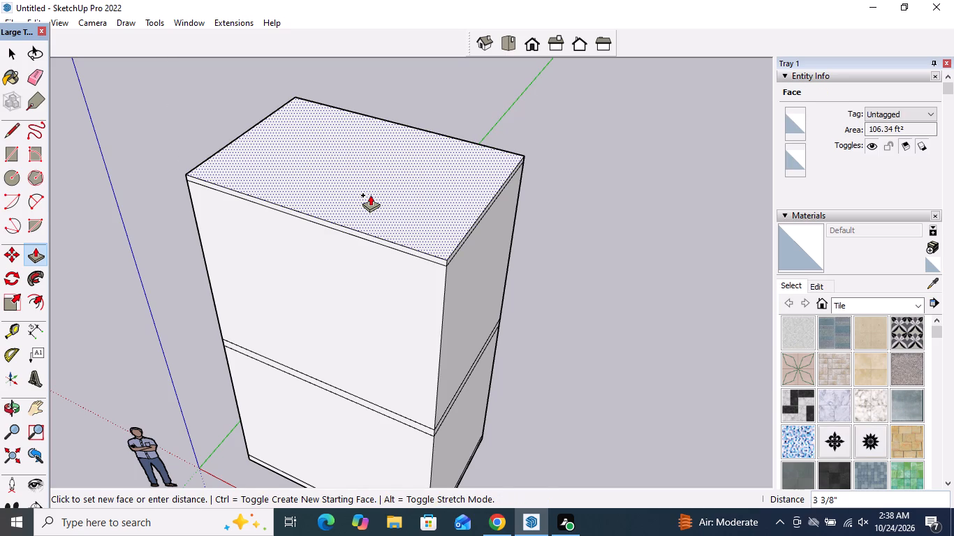
pyautogui.press('6')
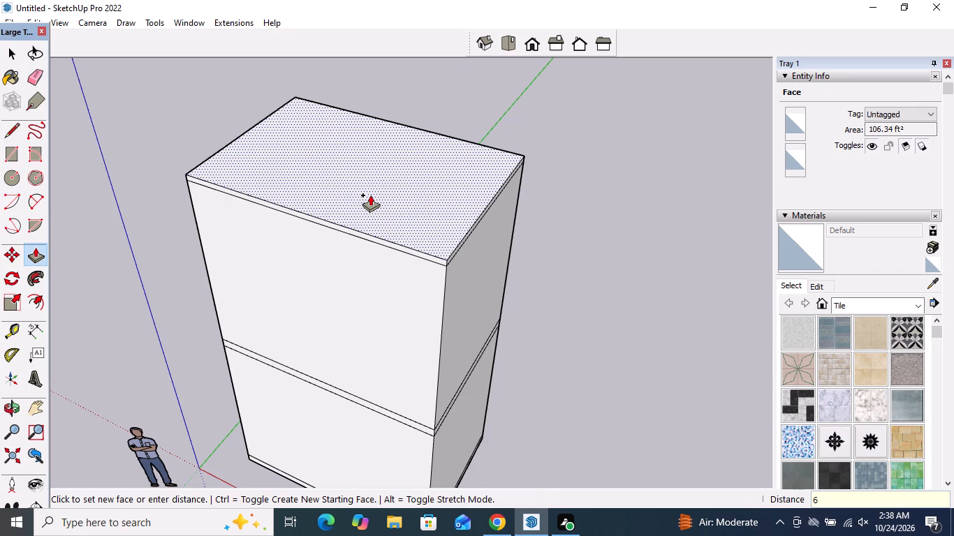
pyautogui.hotkey('shift', '"')
pyautogui.press('Return')
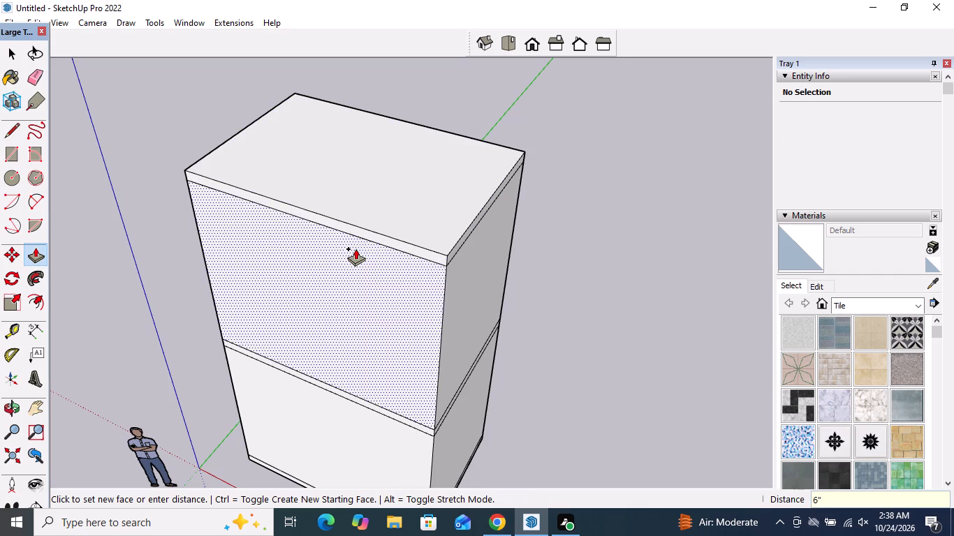
# Push/Pull the base slab's narrow end face outward about 11' 9" to lengthen the footprint.
pyautogui.scroll(-5, 317, 156)
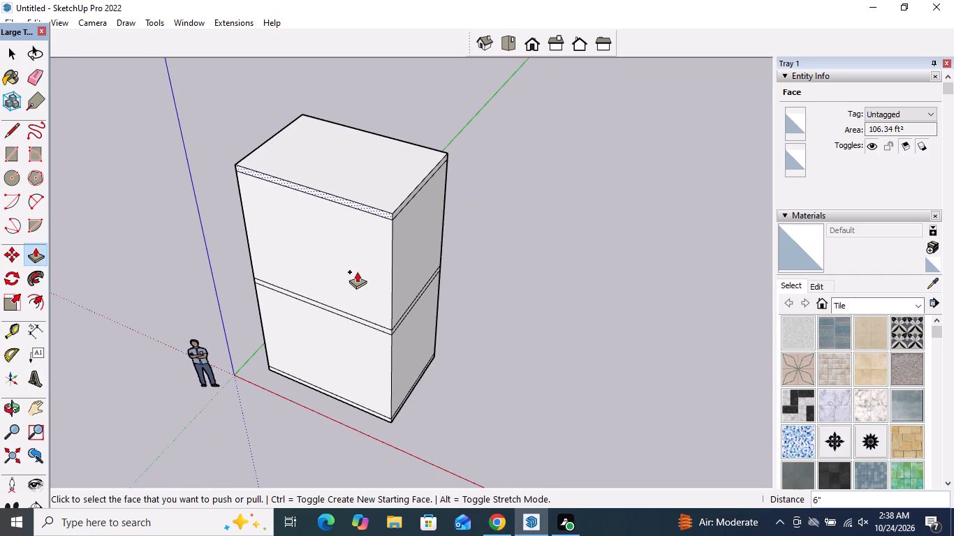
pyautogui.scroll(20, 415, 414)
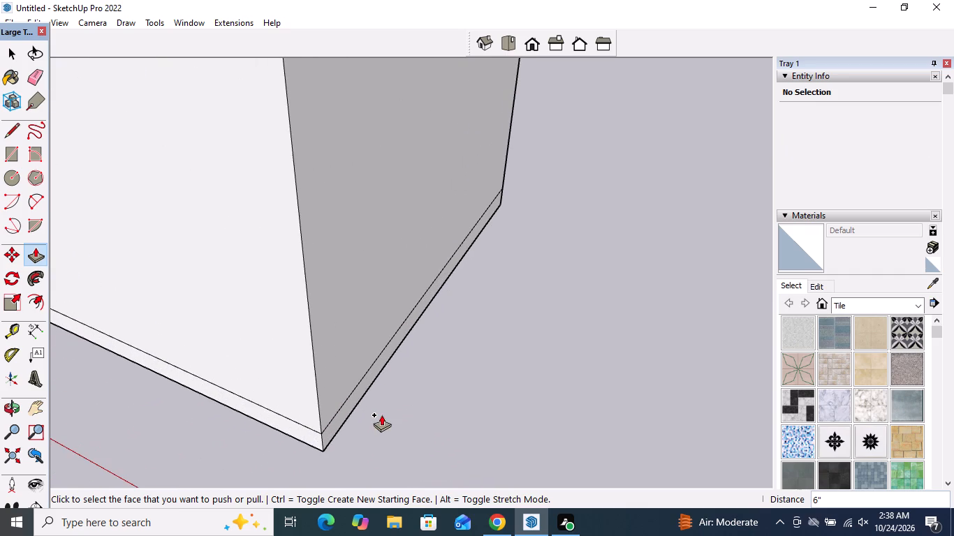
pyautogui.click(355, 404)
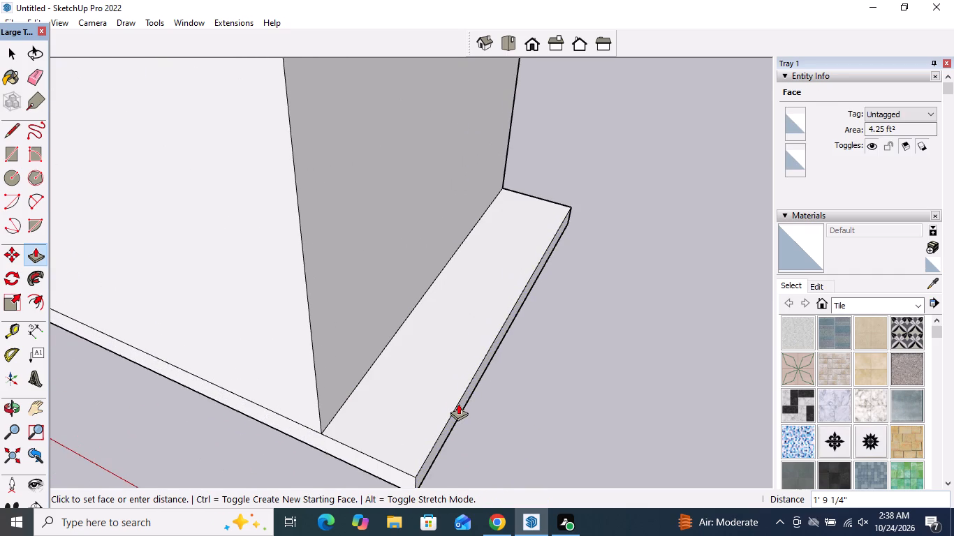
pyautogui.scroll(-9, 458, 402)
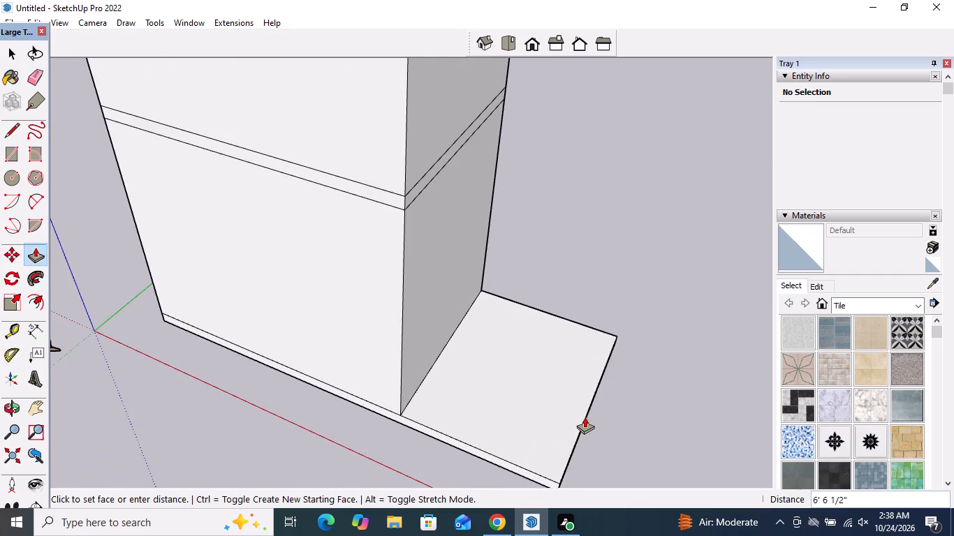
pyautogui.scroll(-5, 585, 417)
pyautogui.click(681, 429)
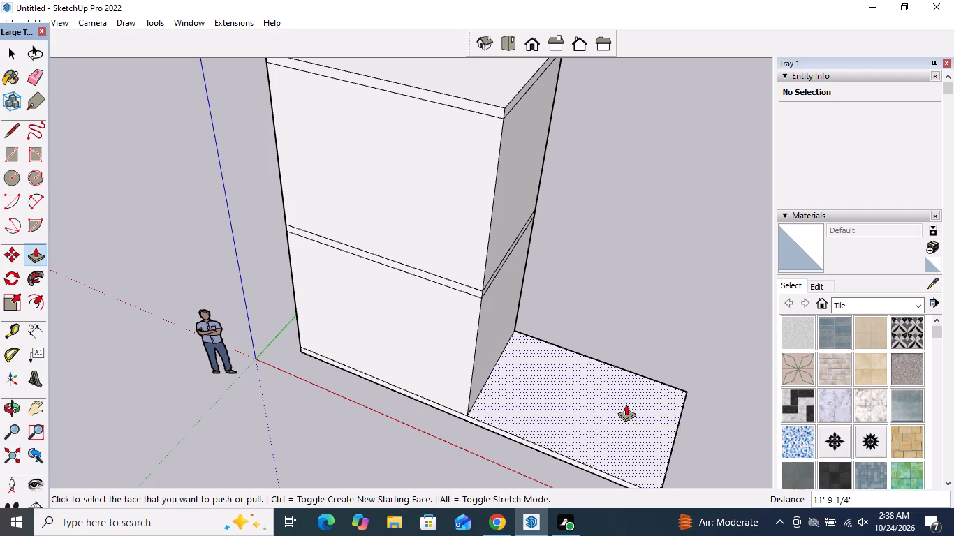
# Push/Pull the lower storey's end face 11' 9 1/4" to align with the extended base slab's edge.
pyautogui.moveTo(616, 398); pyautogui.dragTo(497, 322, button='middle')
pyautogui.scroll(-4, 490, 327)
pyautogui.scroll(2, 563, 486)
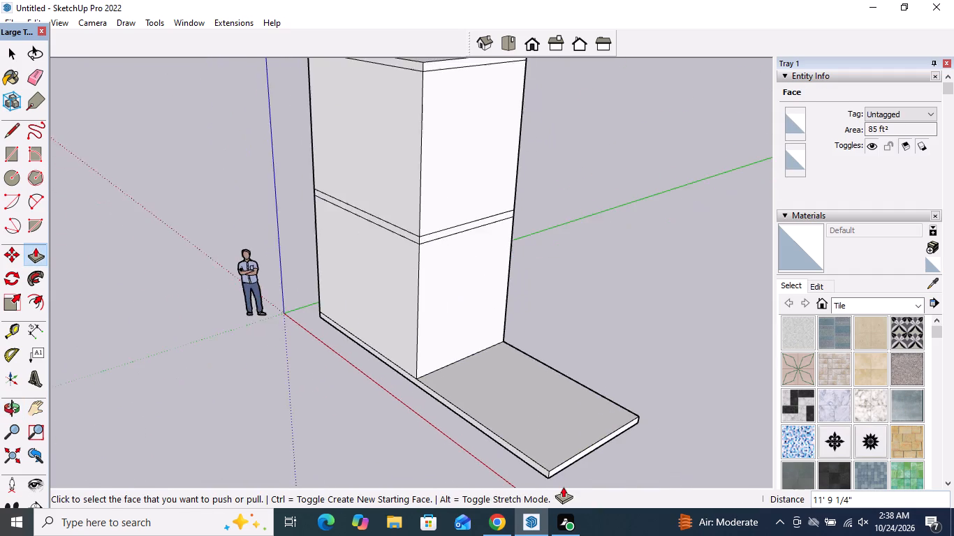
pyautogui.scroll(7, 563, 486)
pyautogui.click(403, 255)
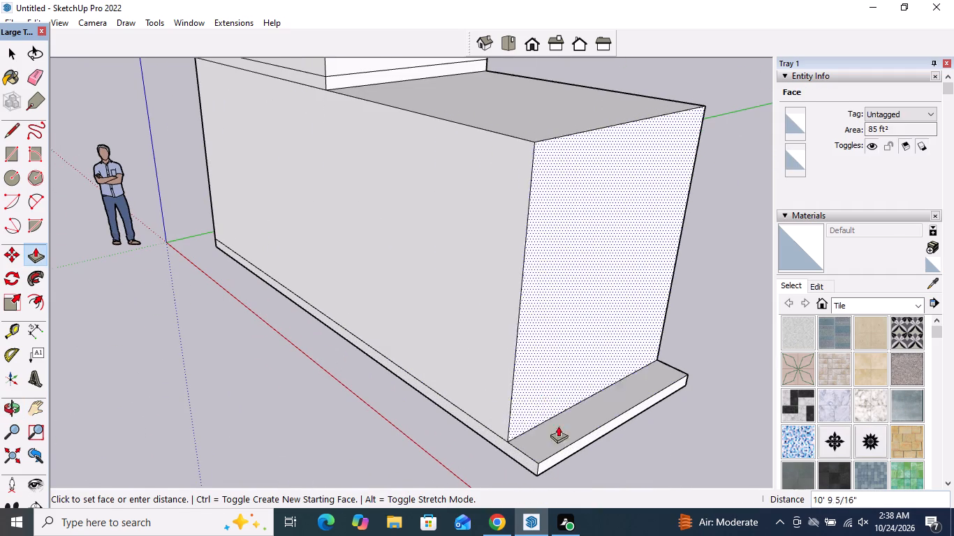
pyautogui.click(561, 457)
pyautogui.scroll(-4, 561, 463)
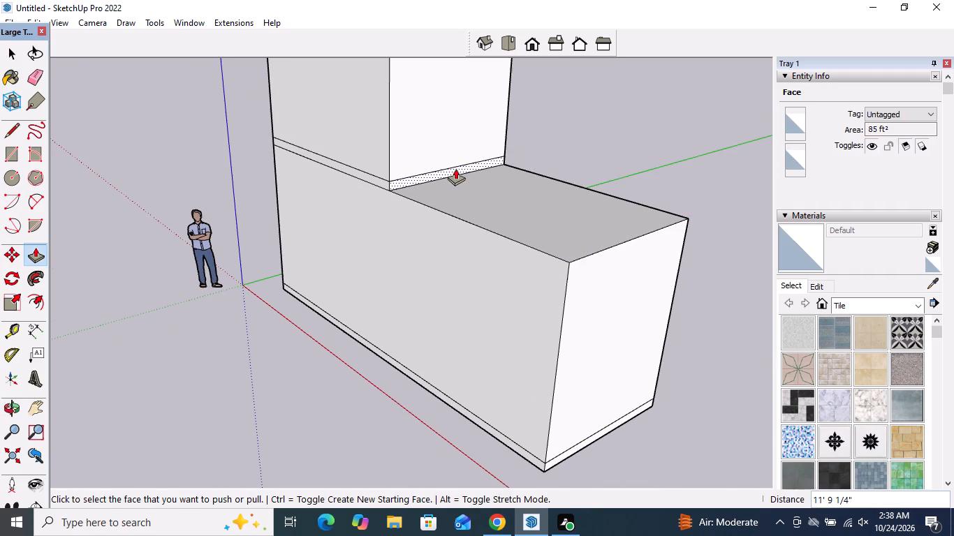
# Extend the end faces of the second slab, upper storey and roof slab by the same 11' 9 1/4" distance.
pyautogui.click(455, 168)
pyautogui.click(455, 168)
pyautogui.doubleClick(451, 124)
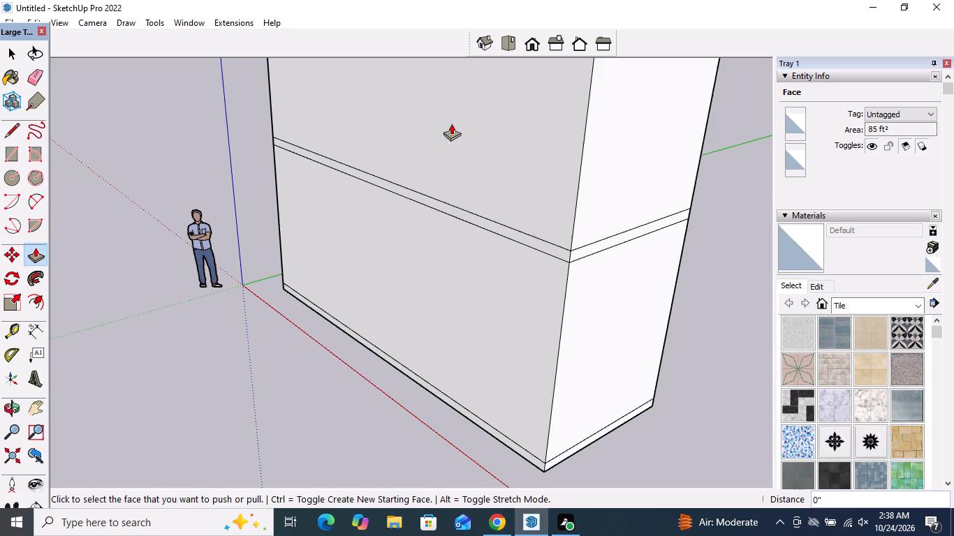
pyautogui.scroll(-5, 469, 341)
pyautogui.scroll(6, 427, 95)
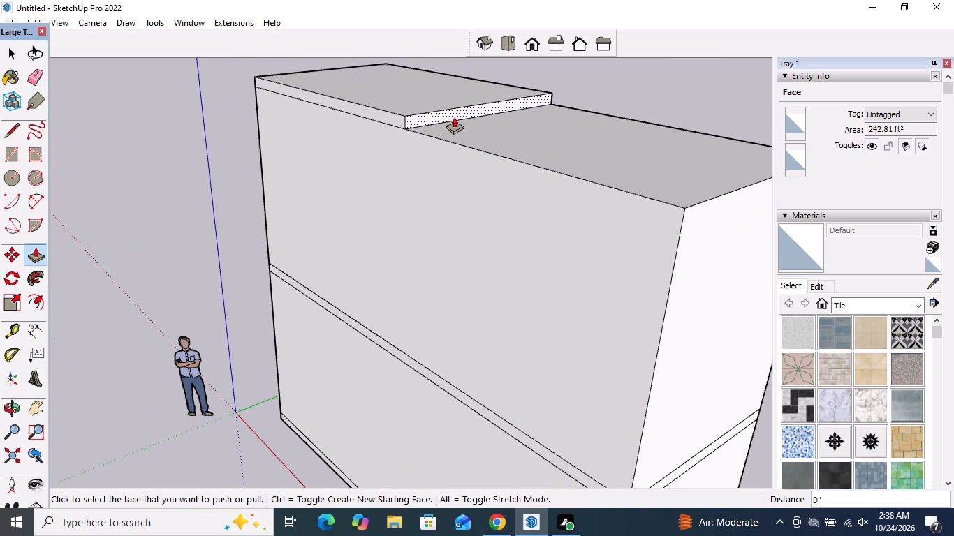
pyautogui.doubleClick(454, 117)
# Select the entire building block and move it by its bottom corner about 247' away from the origin, leaving it deselected.
pyautogui.press('space')
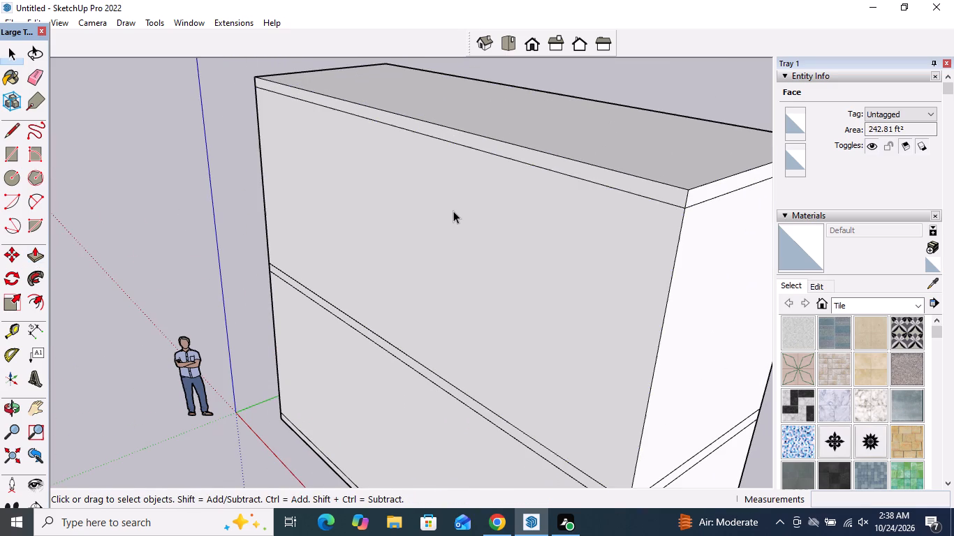
pyautogui.scroll(-9, 453, 211)
pyautogui.tripleClick(462, 253)
pyautogui.click(462, 253)
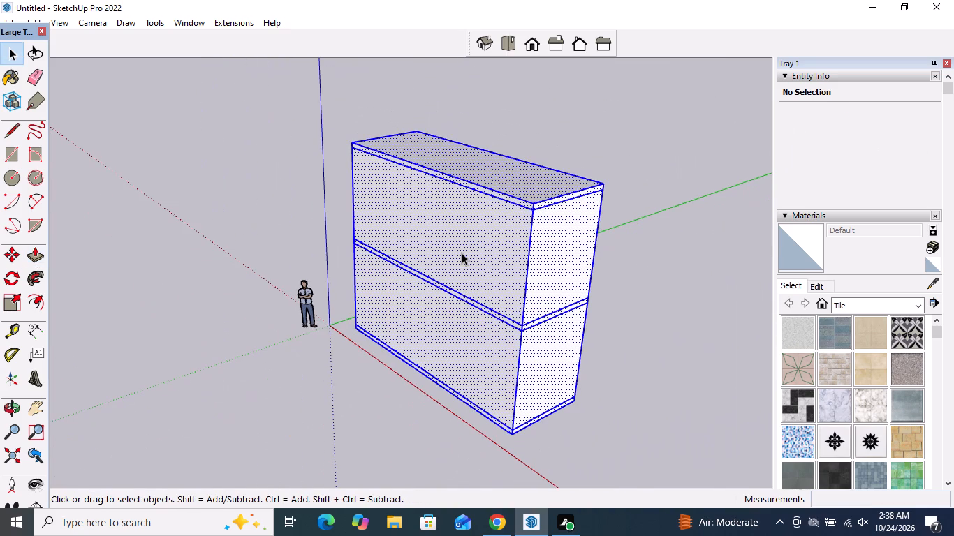
pyautogui.click(18, 252)
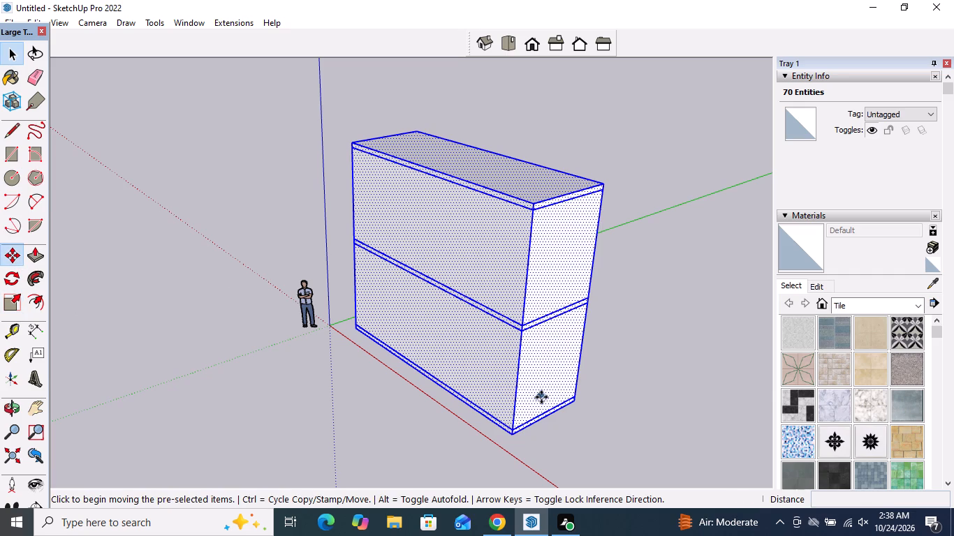
pyautogui.click(511, 437)
pyautogui.scroll(-9, 277, 330)
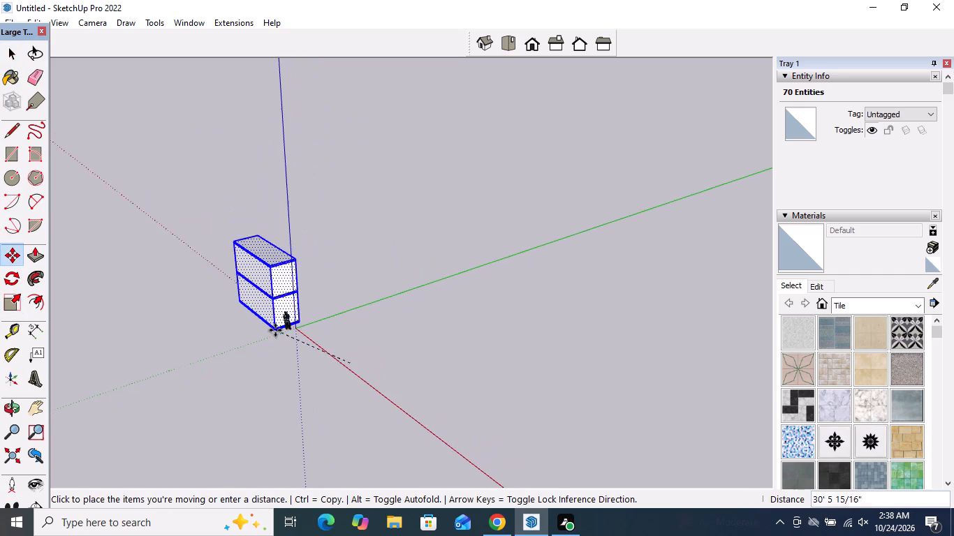
pyautogui.scroll(-13, 275, 330)
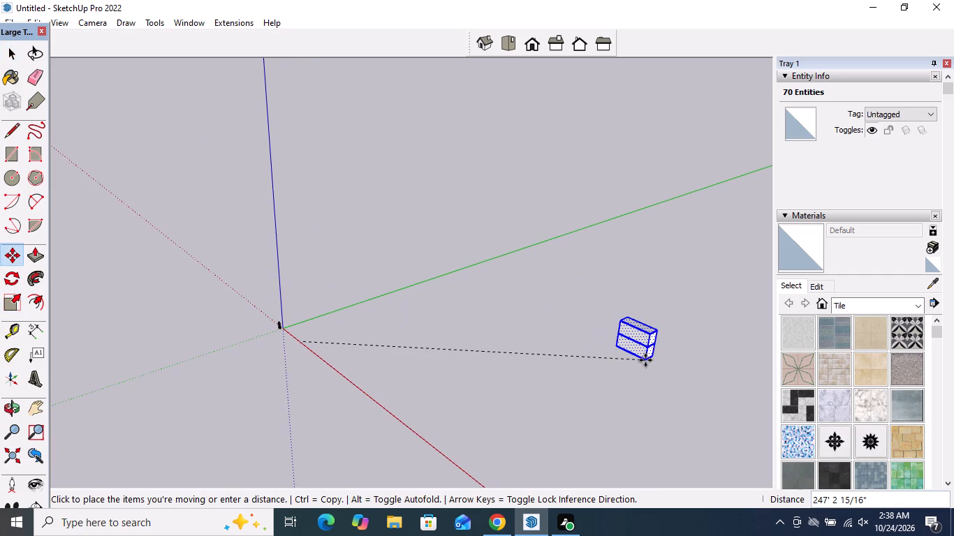
pyautogui.click(645, 360)
pyautogui.press('space')
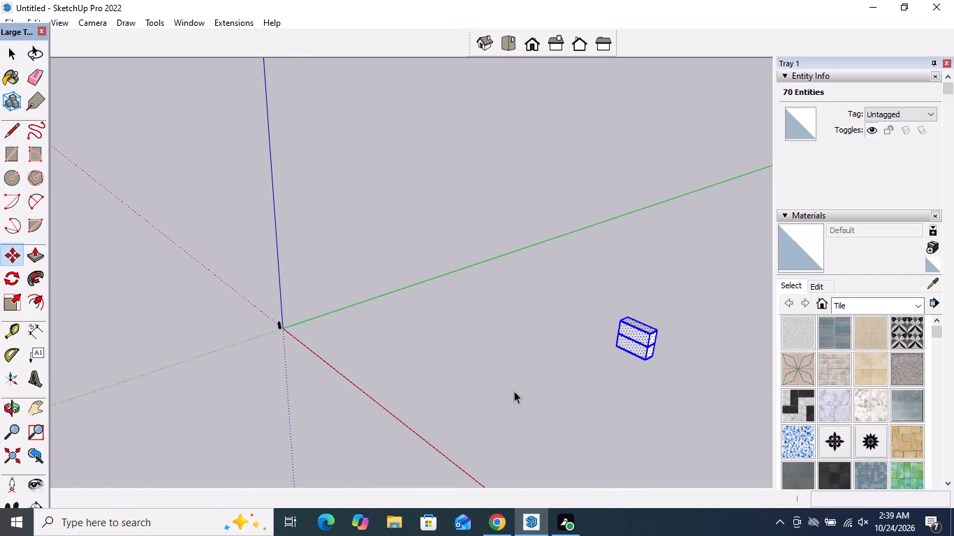
pyautogui.click(514, 387)
# Examine the relocated building block from several sides.
pyautogui.moveTo(514, 386); pyautogui.dragTo(781, 429, button='middle')
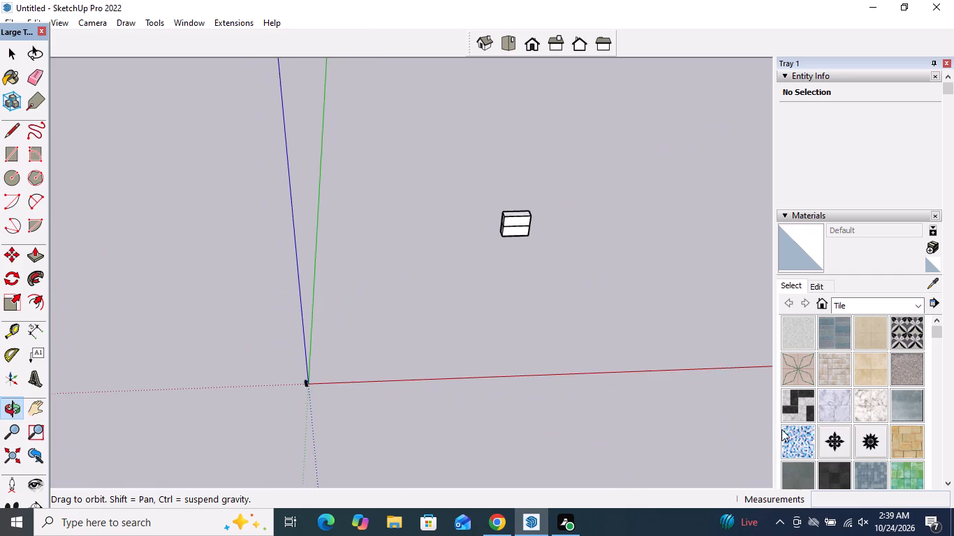
pyautogui.moveTo(781, 429); pyautogui.dragTo(781, 438, button='middle')
pyautogui.scroll(20, 526, 230)
pyautogui.moveTo(487, 267); pyautogui.dragTo(307, 157, button='middle')
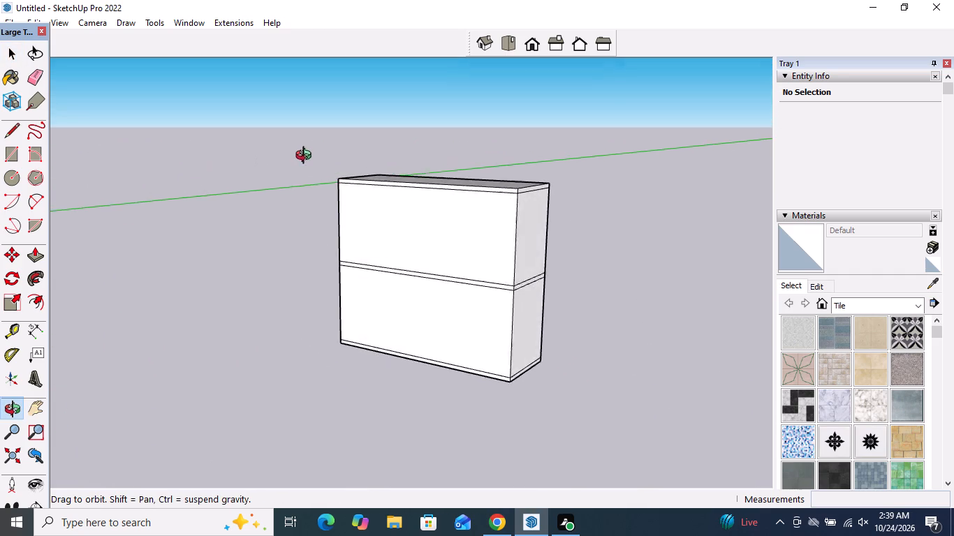
pyautogui.moveTo(307, 157); pyautogui.dragTo(538, 221, button='middle')
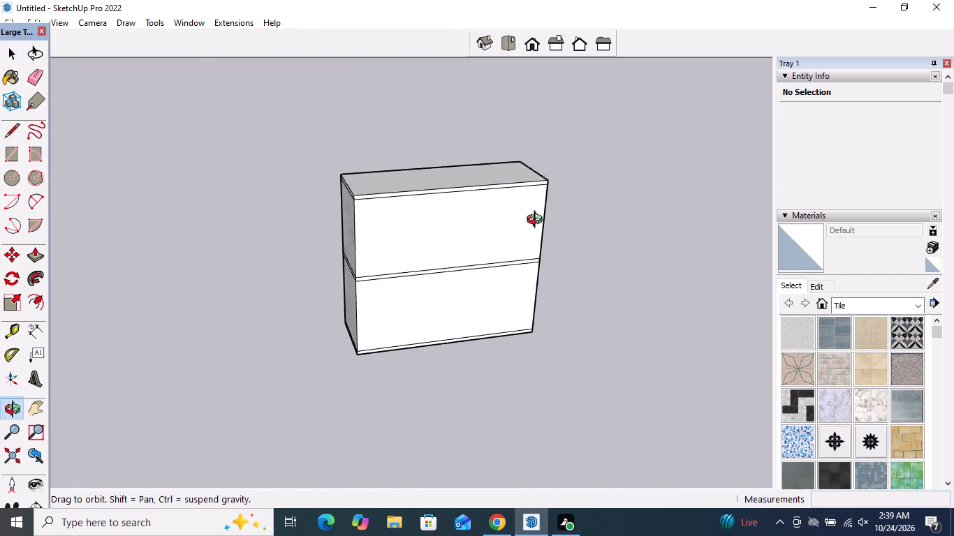
pyautogui.moveTo(538, 221); pyautogui.dragTo(492, 228, button='middle')
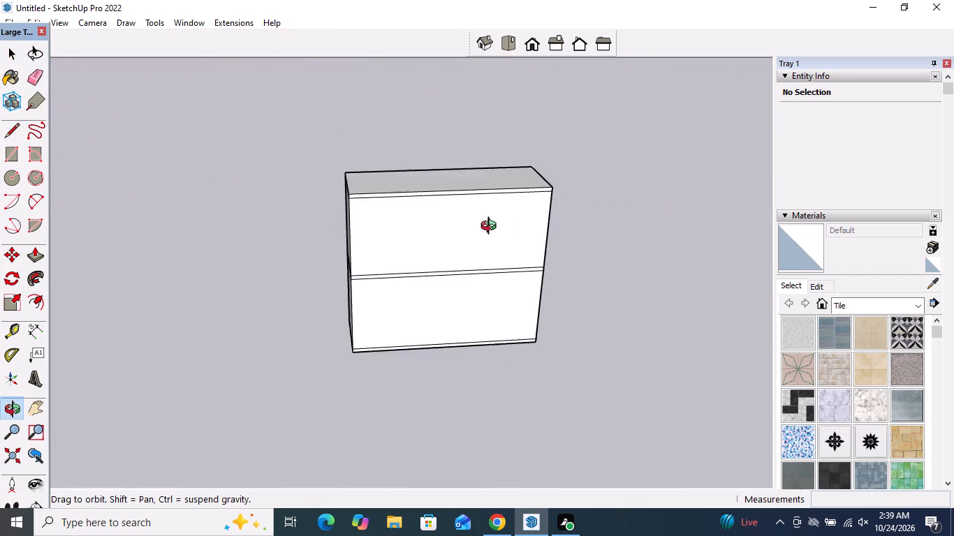
pyautogui.moveTo(492, 228); pyautogui.dragTo(652, 207, button='middle')
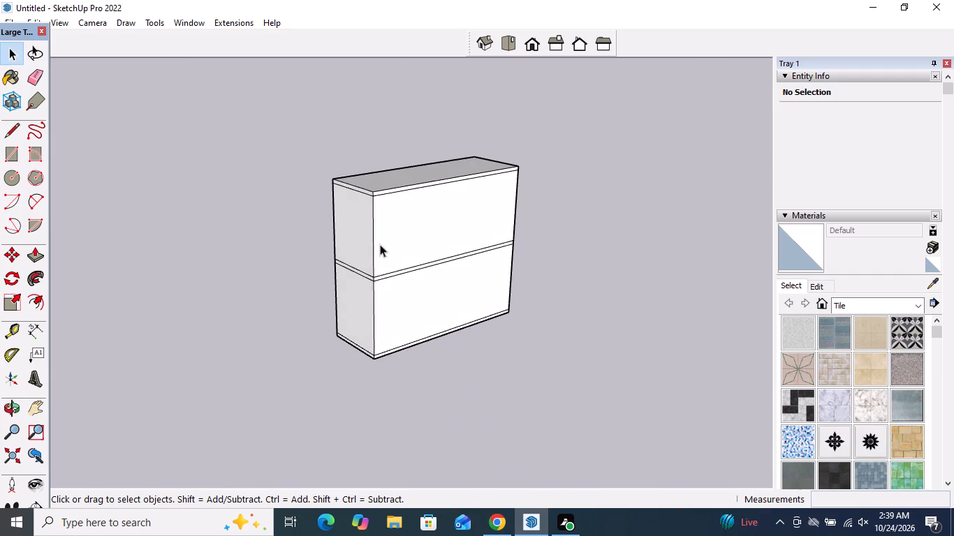
pyautogui.scroll(-4, 339, 242)
pyautogui.scroll(4, 388, 289)
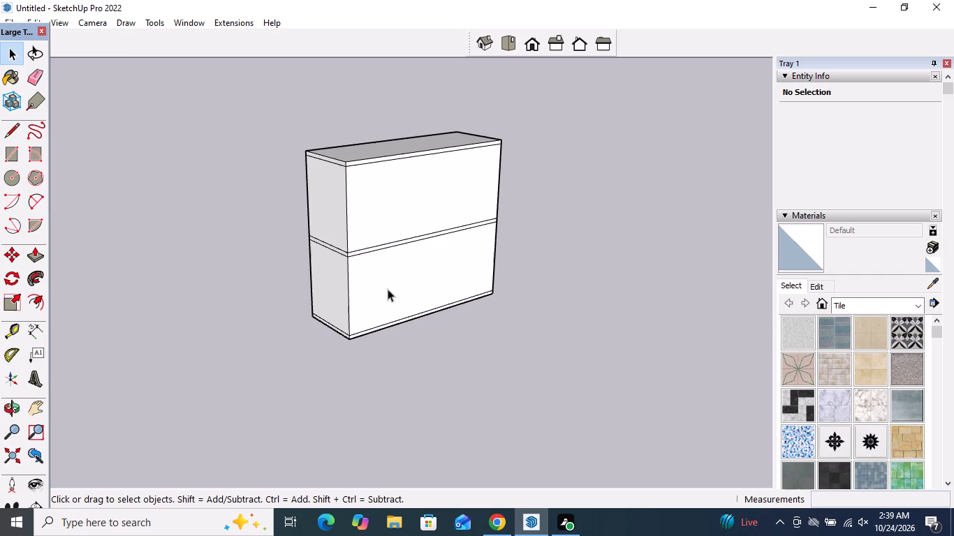
# Push/Pull the base slab's long side face outward about 8' 3" to form a projecting platform.
pyautogui.scroll(2, 388, 289)
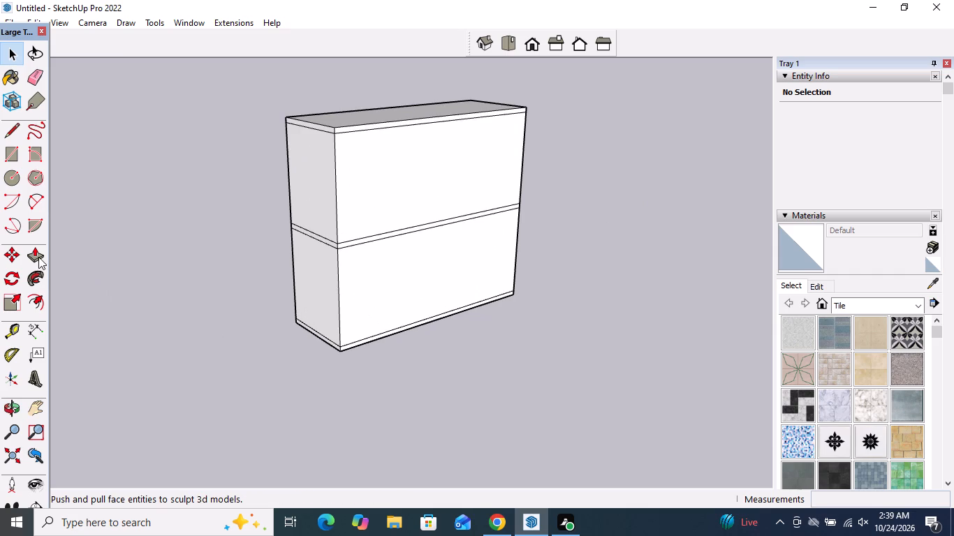
pyautogui.click(38, 257)
pyautogui.scroll(3, 377, 358)
pyautogui.click(367, 333)
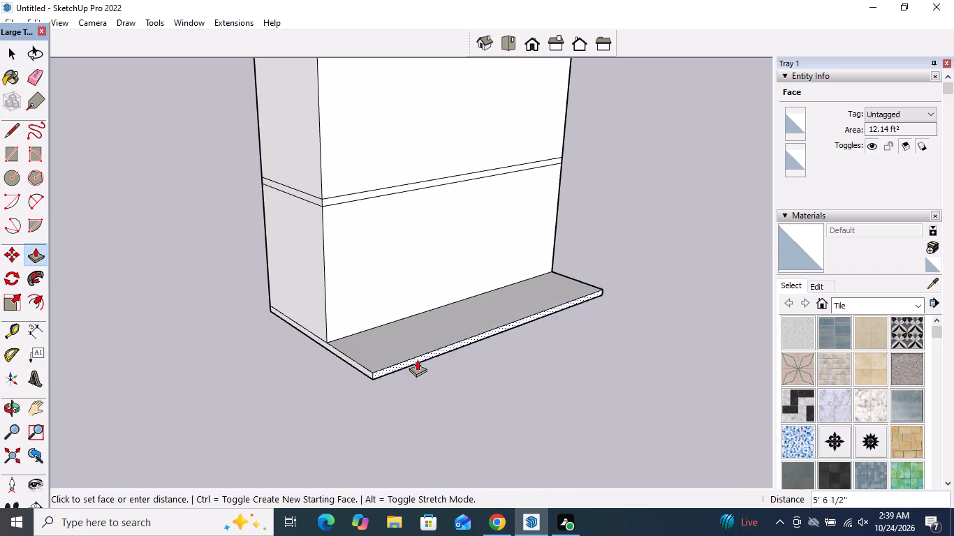
pyautogui.click(443, 371)
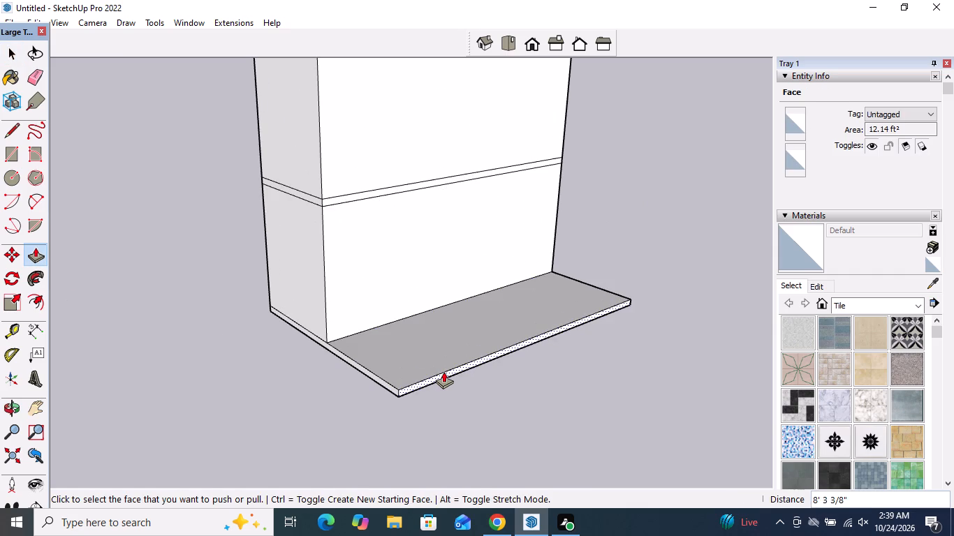
# Push/Pull the base slab's narrow end face outward about 5' 7" so the platform wraps around the corner.
pyautogui.click(386, 385)
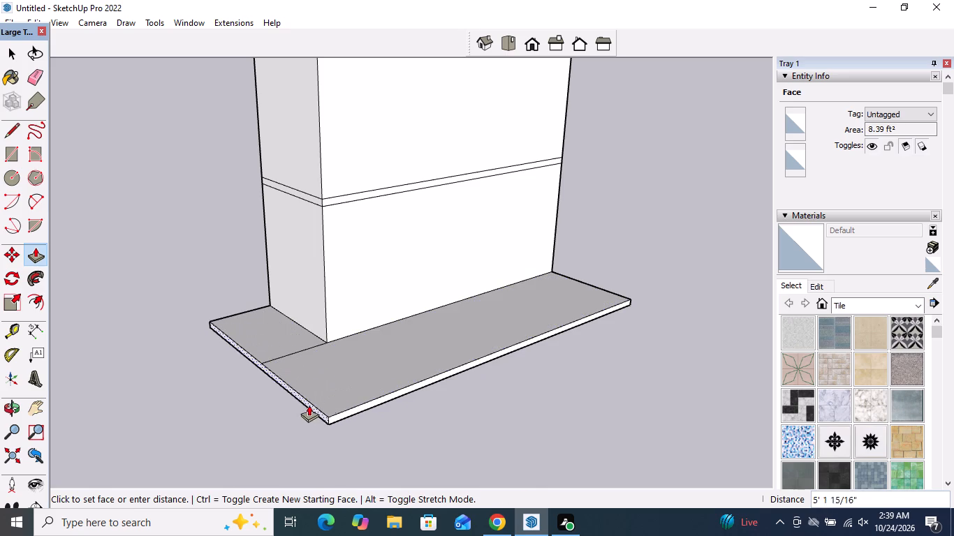
pyautogui.click(307, 405)
# Push/Pull the base slab's opposite narrow end face outward about 8' 2" to extend the platform past the building's other end.
pyautogui.scroll(-10, 221, 363)
pyautogui.moveTo(556, 357); pyautogui.dragTo(268, 378, button='middle')
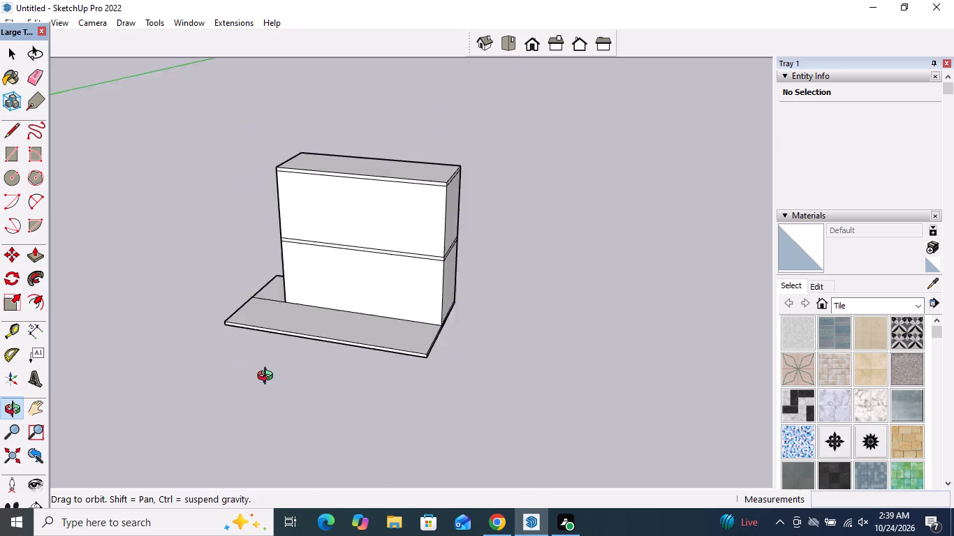
pyautogui.moveTo(268, 378); pyautogui.dragTo(216, 378, button='middle')
pyautogui.scroll(5, 587, 336)
pyautogui.scroll(5, 353, 352)
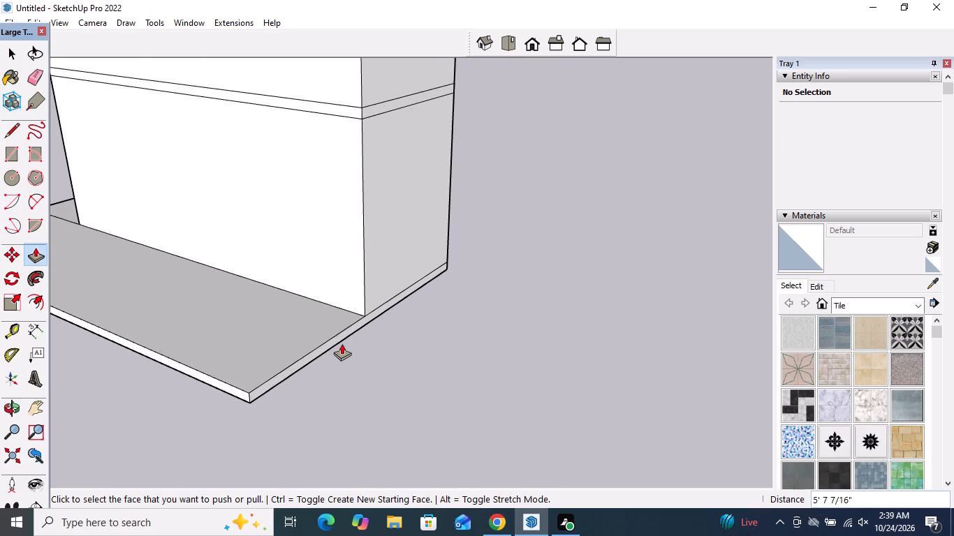
pyautogui.click(337, 341)
pyautogui.scroll(-5, 427, 352)
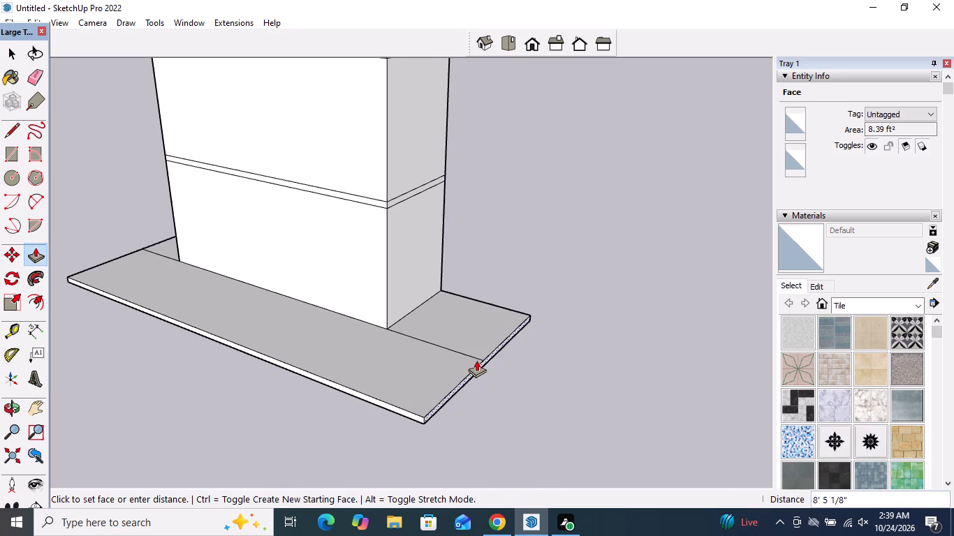
pyautogui.click(474, 350)
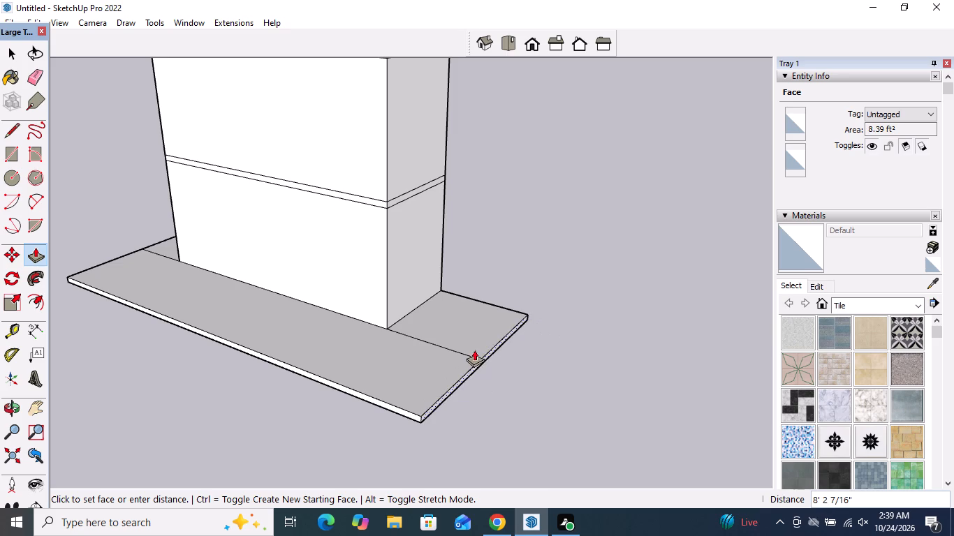
# Erase the two leftover seam lines on the platform's top surface, one at each front corner of the building.
pyautogui.scroll(-5, 563, 354)
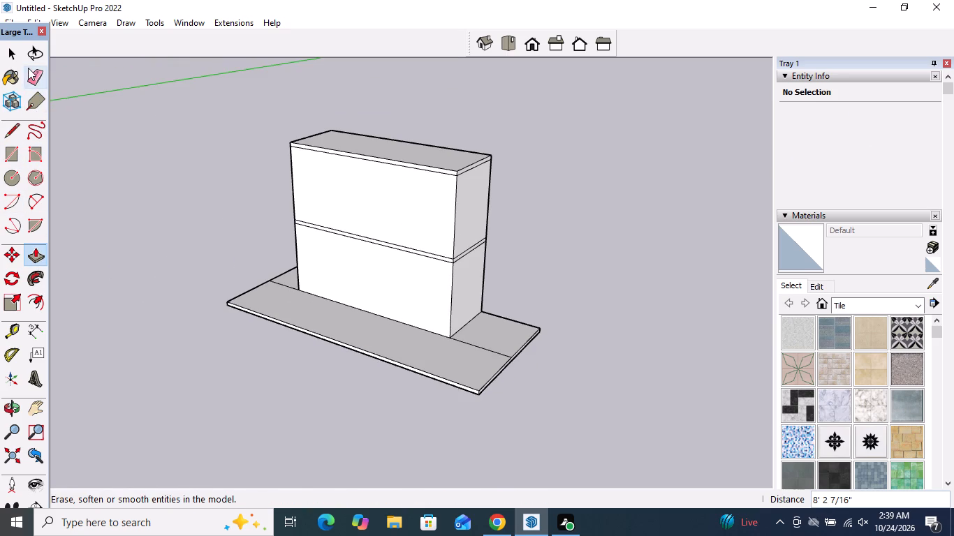
pyautogui.click(33, 71)
pyautogui.scroll(4, 470, 334)
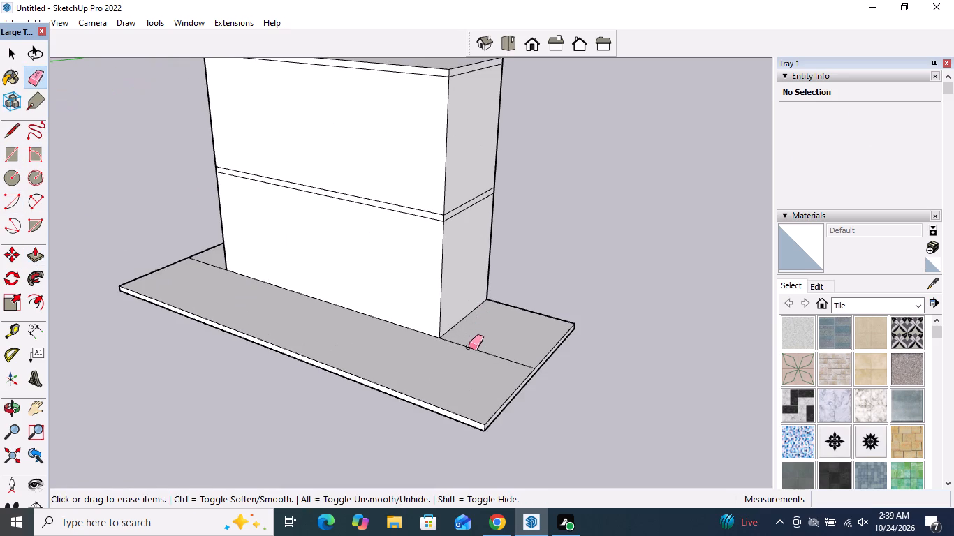
pyautogui.click(469, 347)
pyautogui.scroll(-5, 461, 378)
pyautogui.moveTo(315, 360); pyautogui.dragTo(687, 385, button='middle')
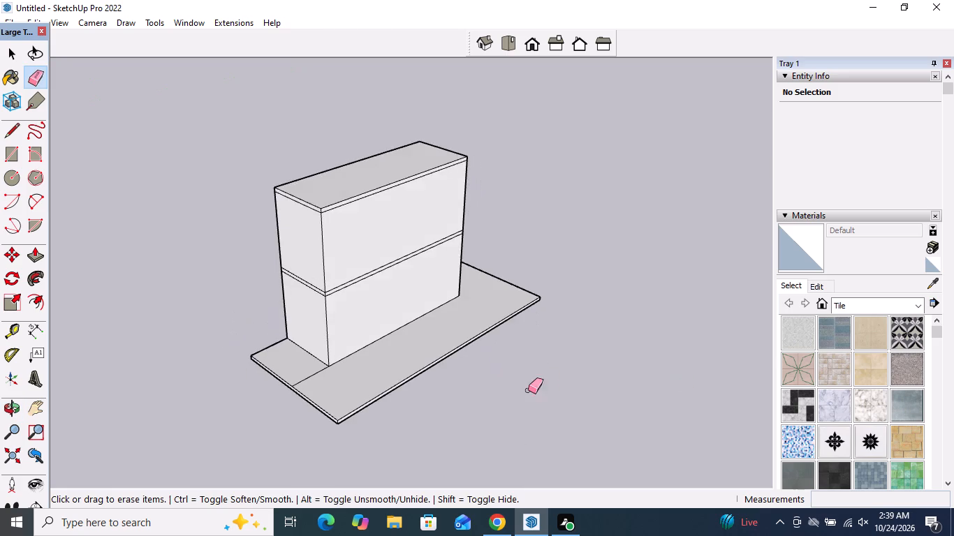
pyautogui.scroll(8, 372, 377)
pyautogui.click(290, 382)
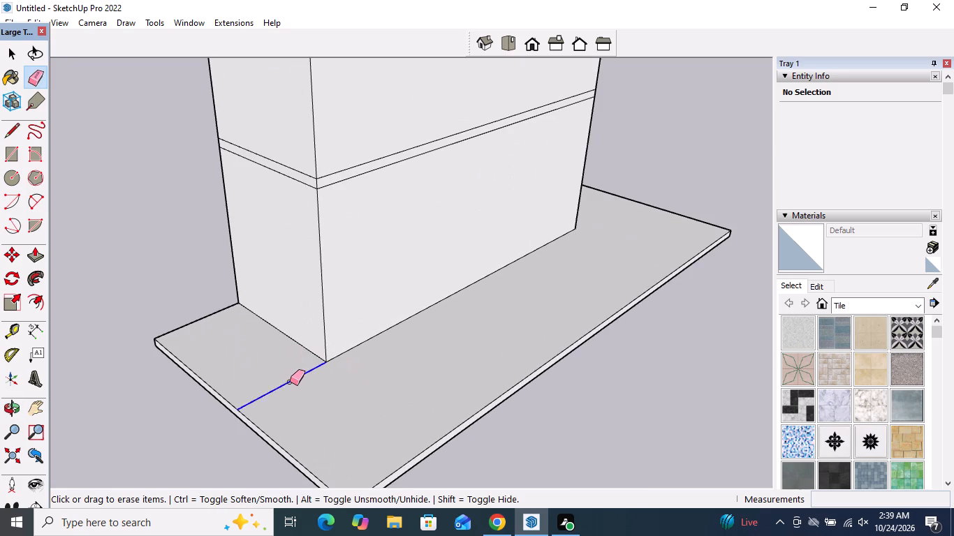
pyautogui.scroll(-10, 277, 366)
pyautogui.press('space')
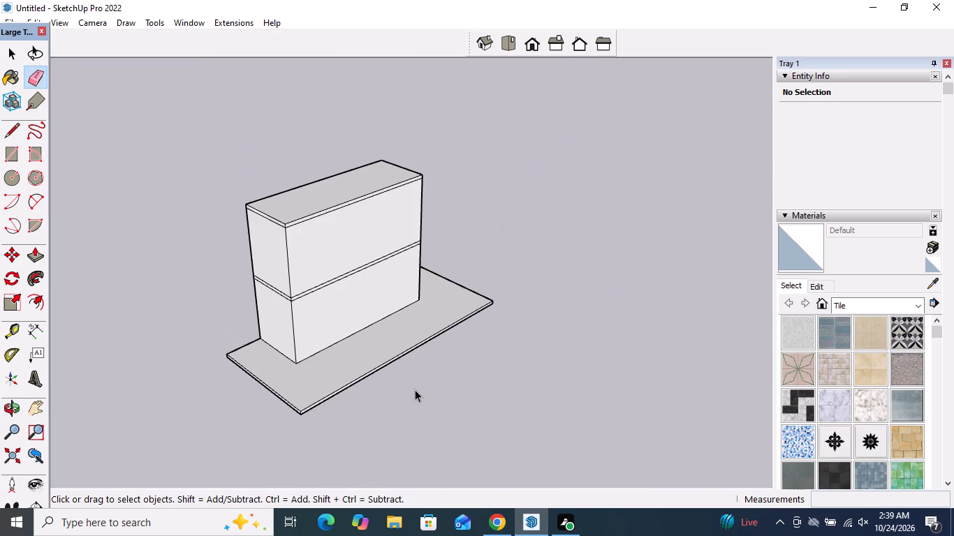
# Examine the building and its cleaned-up platform from several sides.
pyautogui.scroll(-1, 297, 315)
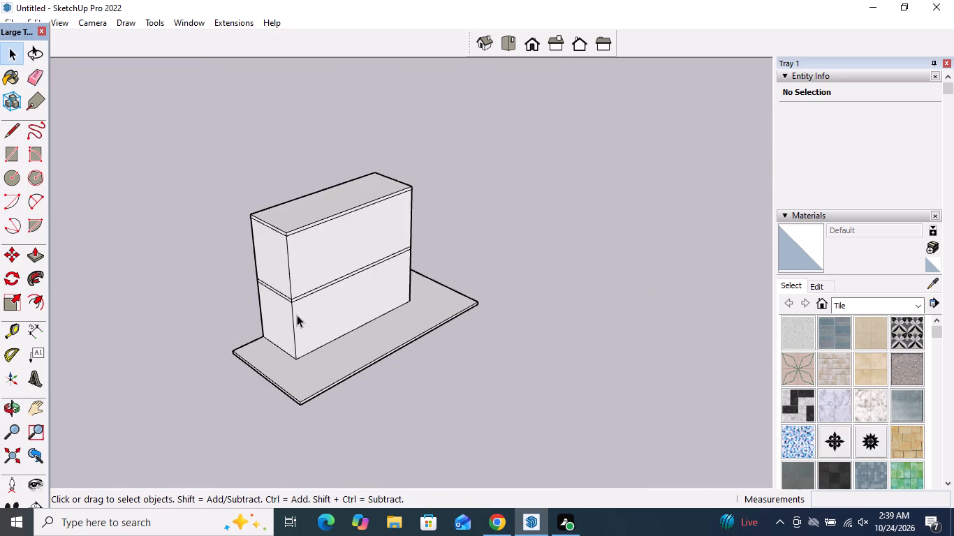
pyautogui.scroll(-2, 297, 315)
pyautogui.moveTo(386, 337); pyautogui.dragTo(165, 381, button='middle')
pyautogui.moveTo(379, 270); pyautogui.dragTo(203, 389, button='middle')
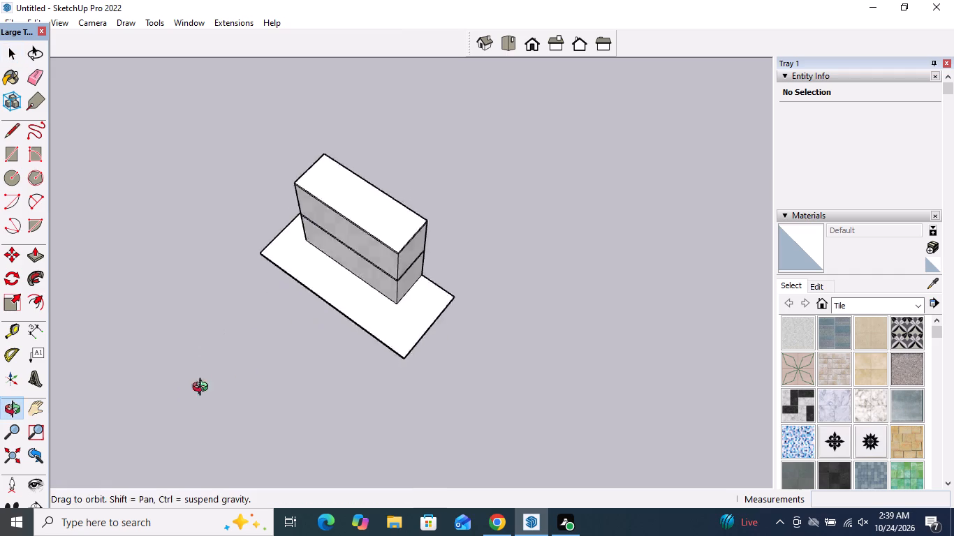
pyautogui.moveTo(203, 389); pyautogui.dragTo(159, 396, button='middle')
pyautogui.scroll(4, 428, 254)
pyautogui.scroll(4, 379, 312)
pyautogui.moveTo(369, 301); pyautogui.dragTo(396, 251, button='middle')
pyautogui.scroll(1, 371, 281)
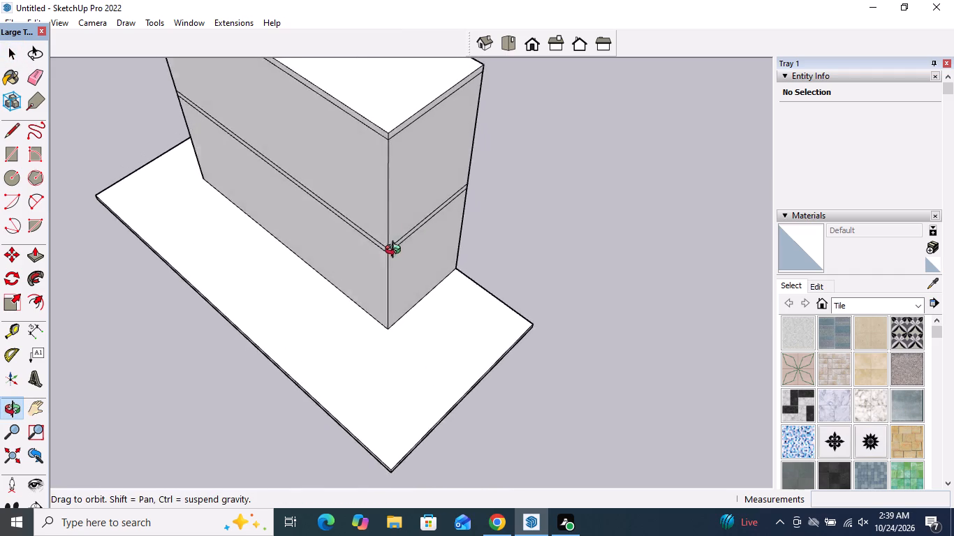
pyautogui.moveTo(396, 251); pyautogui.dragTo(501, 218, button='middle')
pyautogui.scroll(-4, 495, 254)
pyautogui.scroll(-3, 459, 333)
pyautogui.moveTo(439, 315); pyautogui.dragTo(438, 278, button='middle')
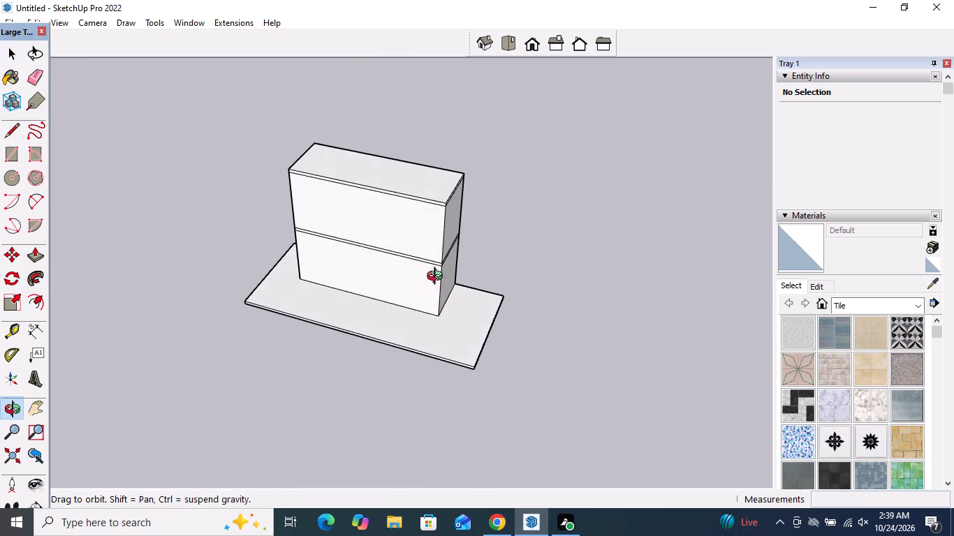
pyautogui.moveTo(438, 278); pyautogui.dragTo(440, 274, button='middle')
pyautogui.scroll(4, 440, 274)
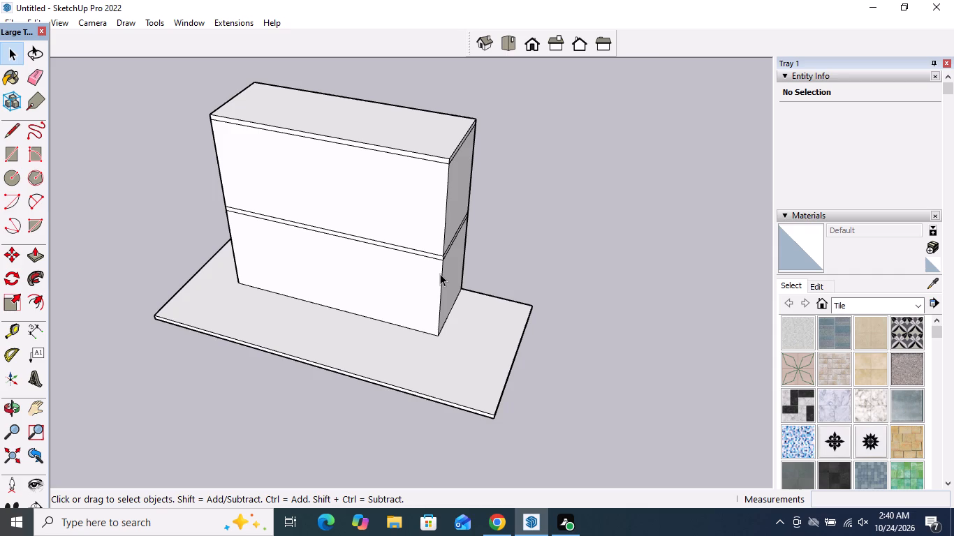
pyautogui.scroll(-3, 423, 354)
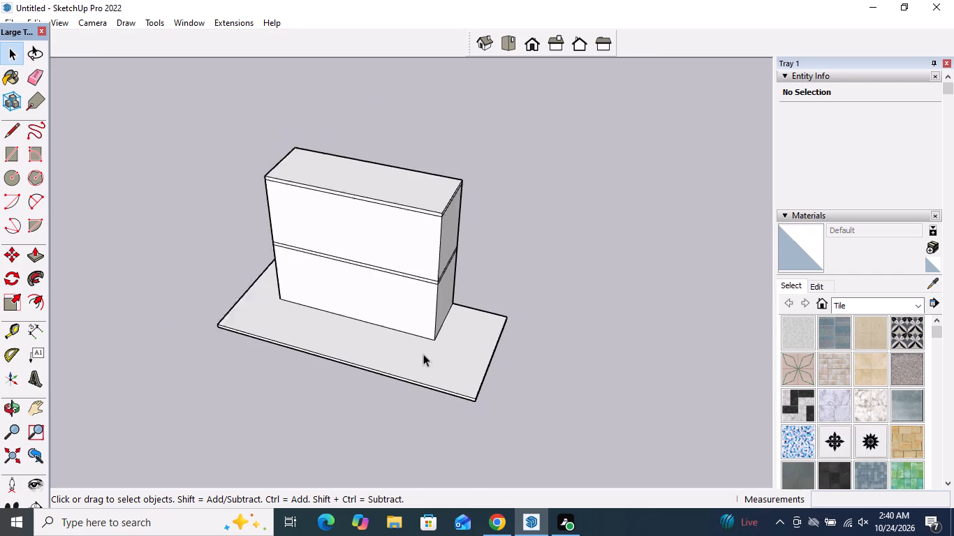
pyautogui.scroll(-1, 423, 354)
# Push/Pull the base slab's long rear face, flush with the building wall, outward about 7' 2".
pyautogui.moveTo(423, 354); pyautogui.dragTo(23, 325, button='middle')
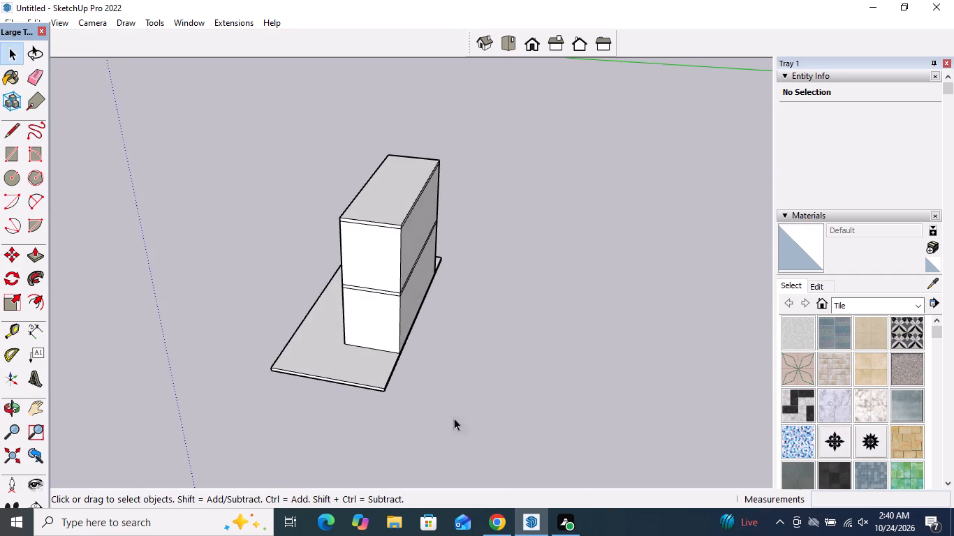
pyautogui.scroll(3, 469, 410)
pyautogui.moveTo(443, 388); pyautogui.dragTo(342, 277, button='middle')
pyautogui.scroll(3, 342, 277)
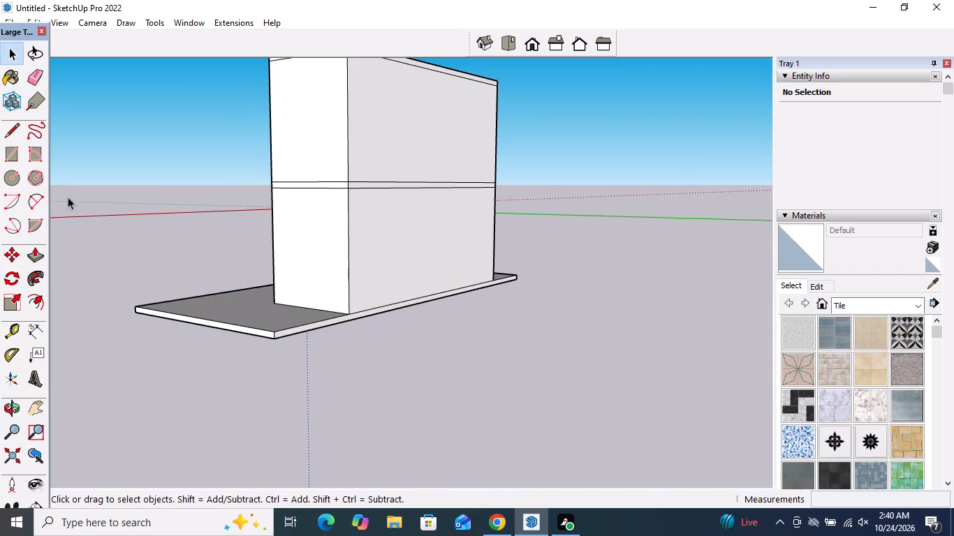
pyautogui.click(34, 253)
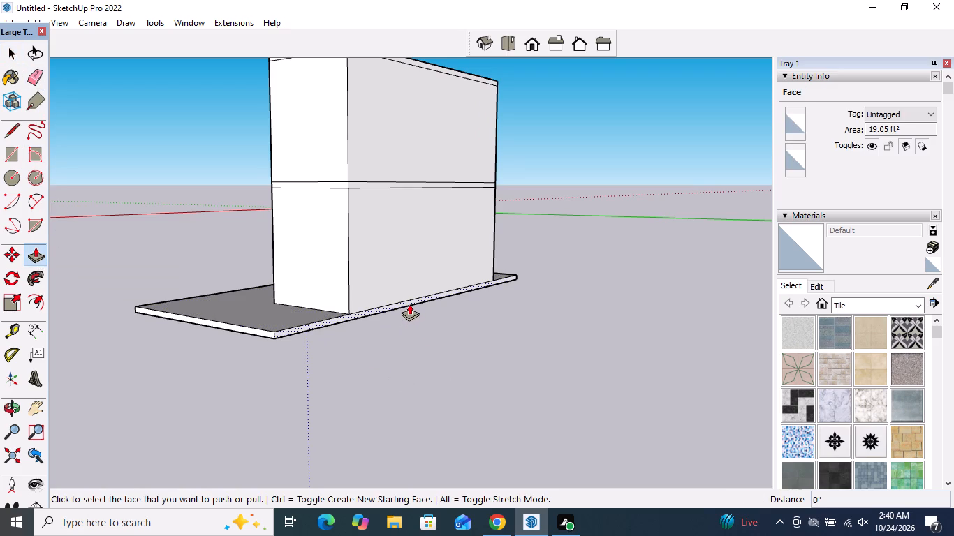
pyautogui.click(409, 303)
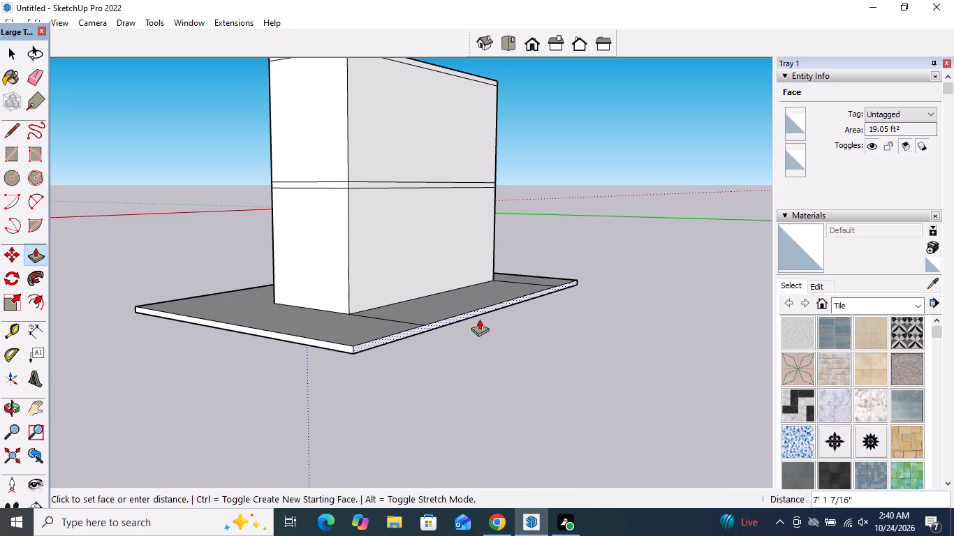
pyautogui.click(479, 319)
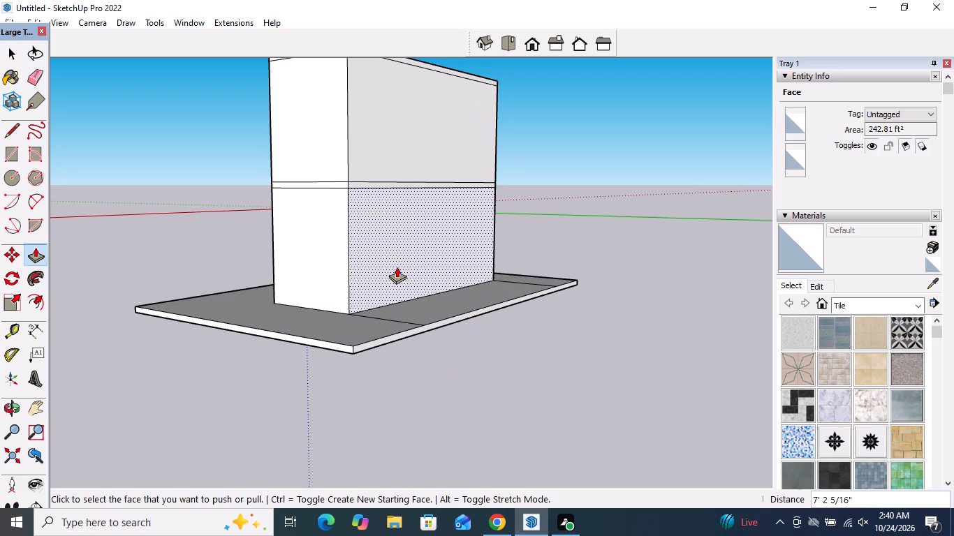
# Push/Pull the ground-storey rear wall outward about 7' 2" to align with the extended base slab's edge.
pyautogui.click(397, 267)
pyautogui.click(427, 329)
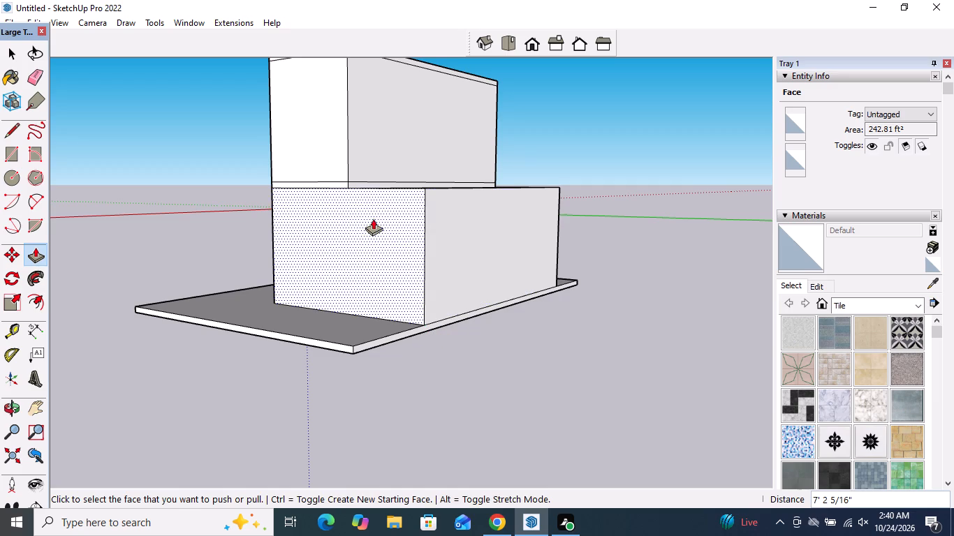
# Push/Pull the intermediate floor slab's rear edge outward until it is flush with the extended ground-storey wall.
pyautogui.click(358, 186)
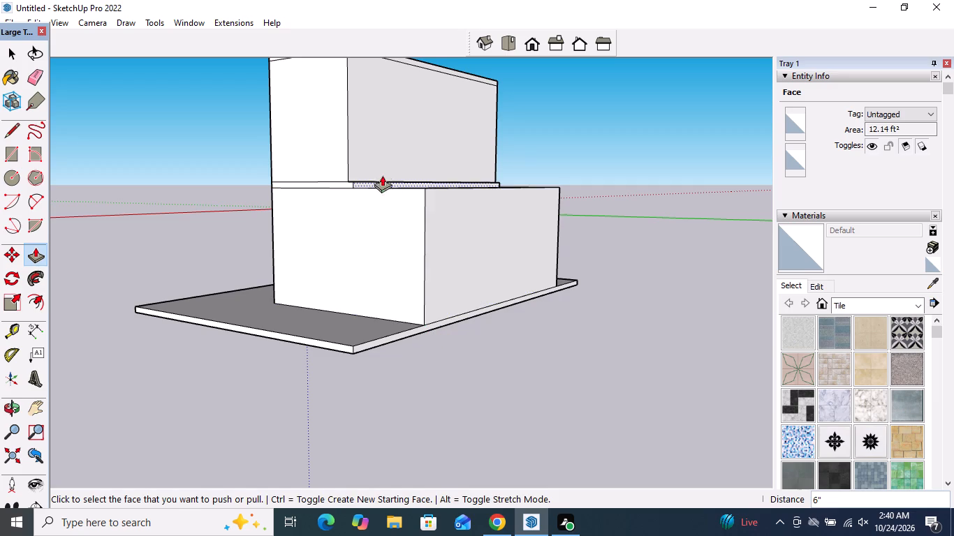
pyautogui.moveTo(380, 191); pyautogui.dragTo(381, 241, button='middle')
pyautogui.scroll(2, 388, 211)
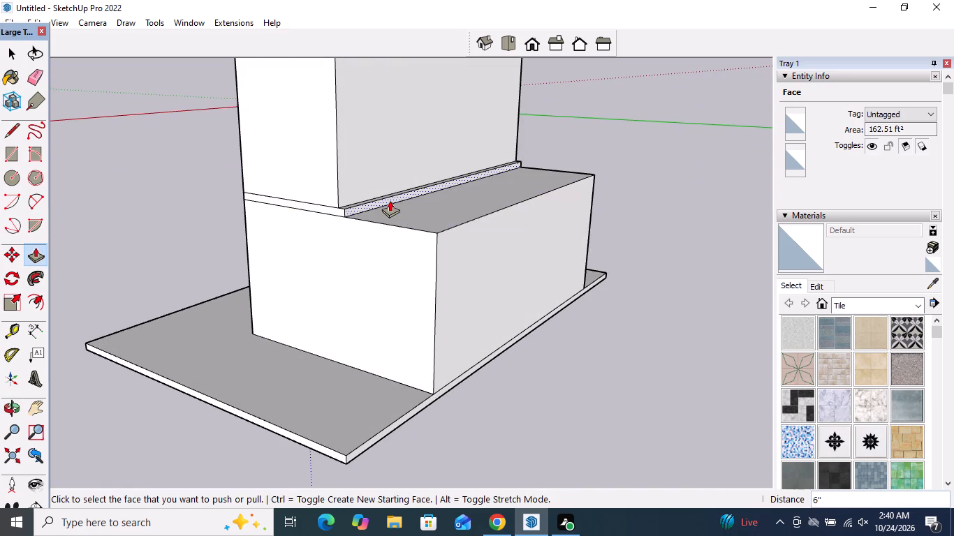
pyautogui.click(390, 200)
pyautogui.click(466, 272)
# Push/Pull the upper-storey rear wall outward about 7' 2", flush with the wall below.
pyautogui.click(408, 167)
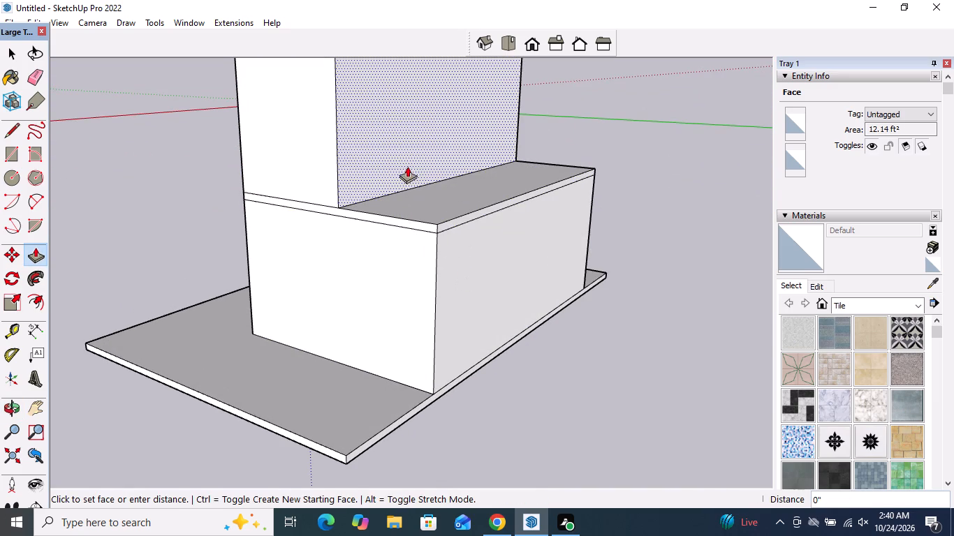
pyautogui.click(471, 276)
# Push/Pull the roof slab's rear edge outward about 7' 2" so it covers the extended upper storey.
pyautogui.scroll(-5, 507, 317)
pyautogui.scroll(4, 475, 373)
pyautogui.scroll(-4, 461, 397)
pyautogui.scroll(4, 469, 91)
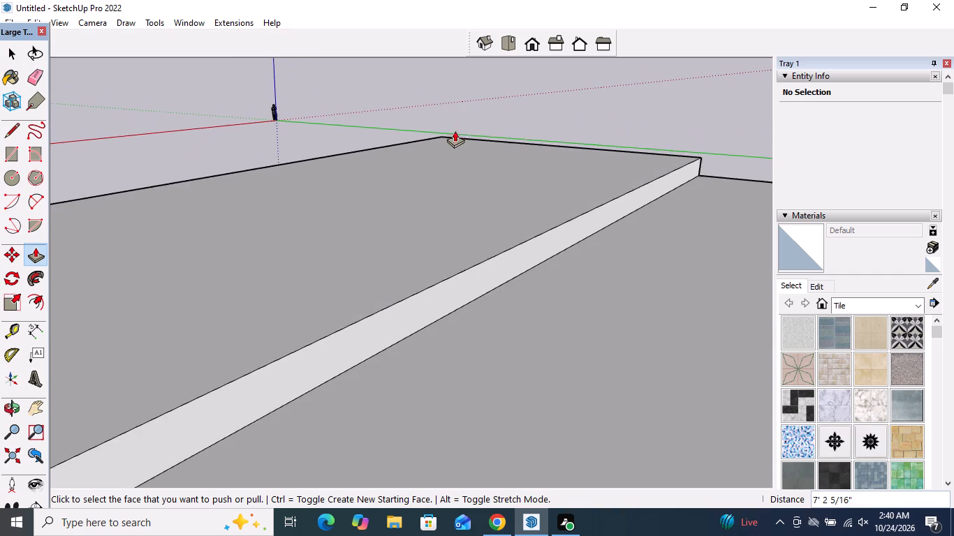
pyautogui.scroll(-8, 441, 189)
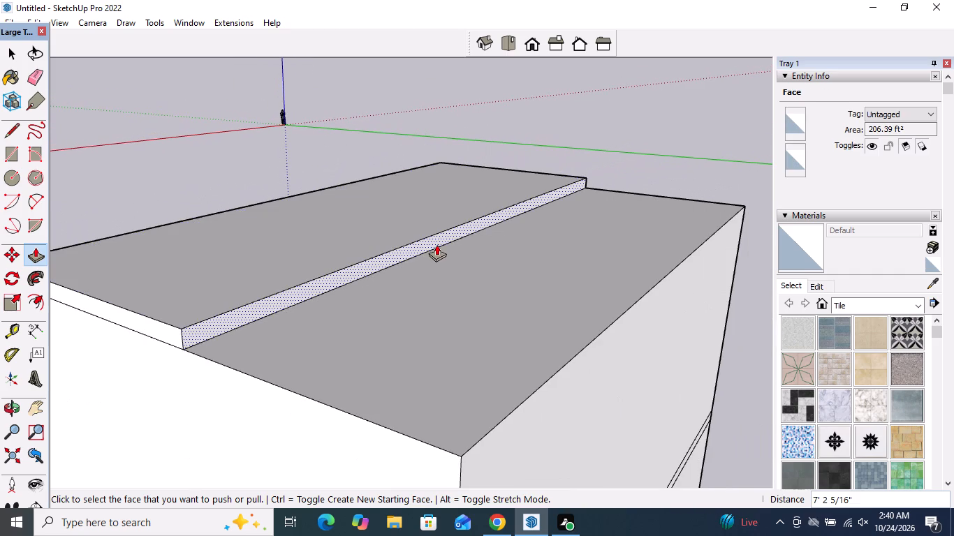
pyautogui.click(436, 244)
pyautogui.click(573, 399)
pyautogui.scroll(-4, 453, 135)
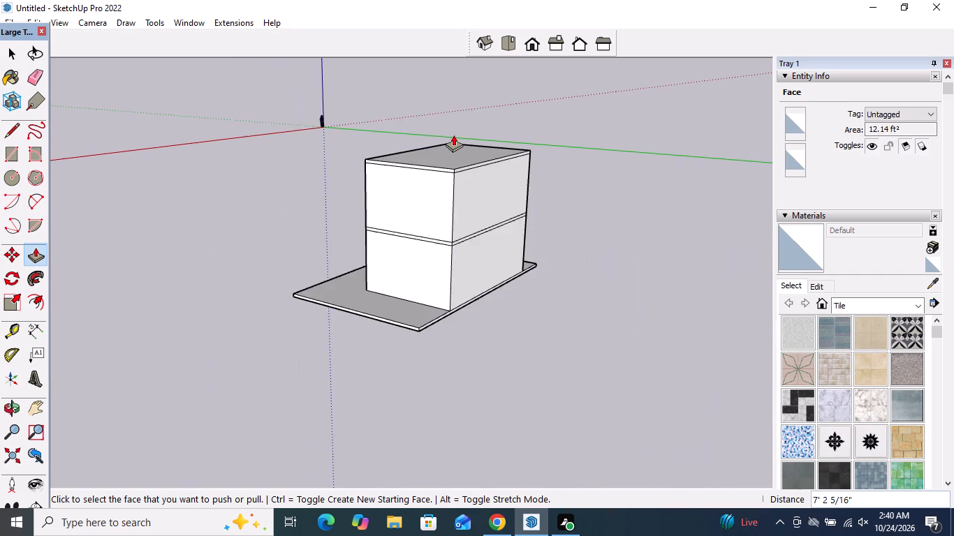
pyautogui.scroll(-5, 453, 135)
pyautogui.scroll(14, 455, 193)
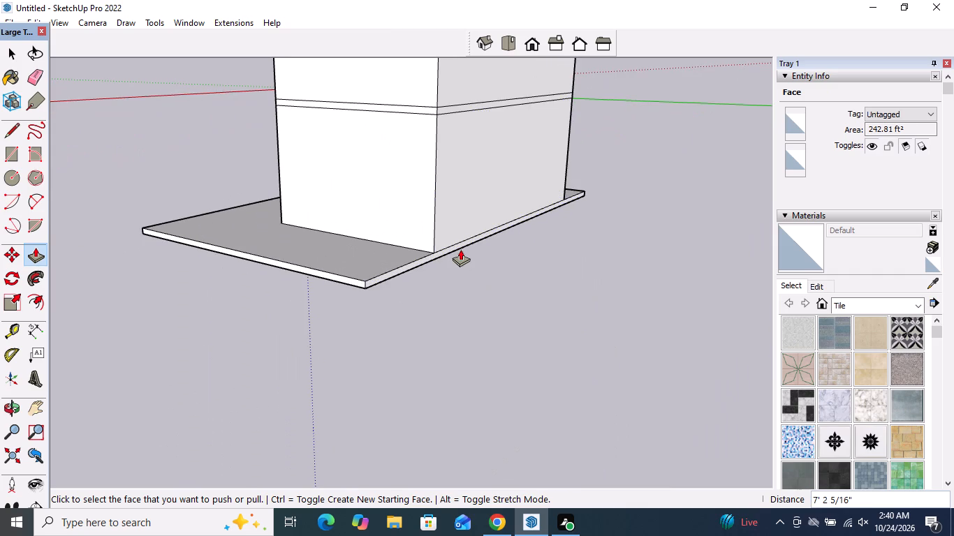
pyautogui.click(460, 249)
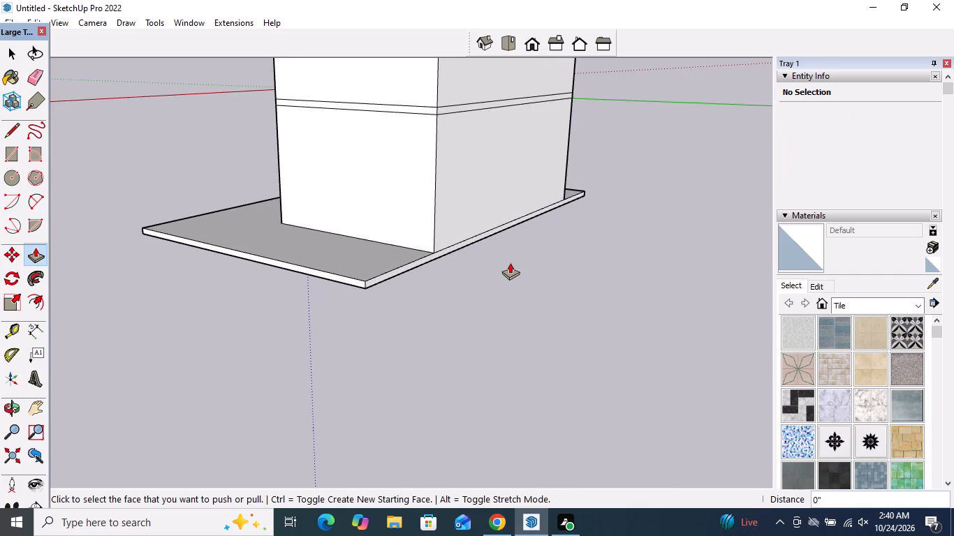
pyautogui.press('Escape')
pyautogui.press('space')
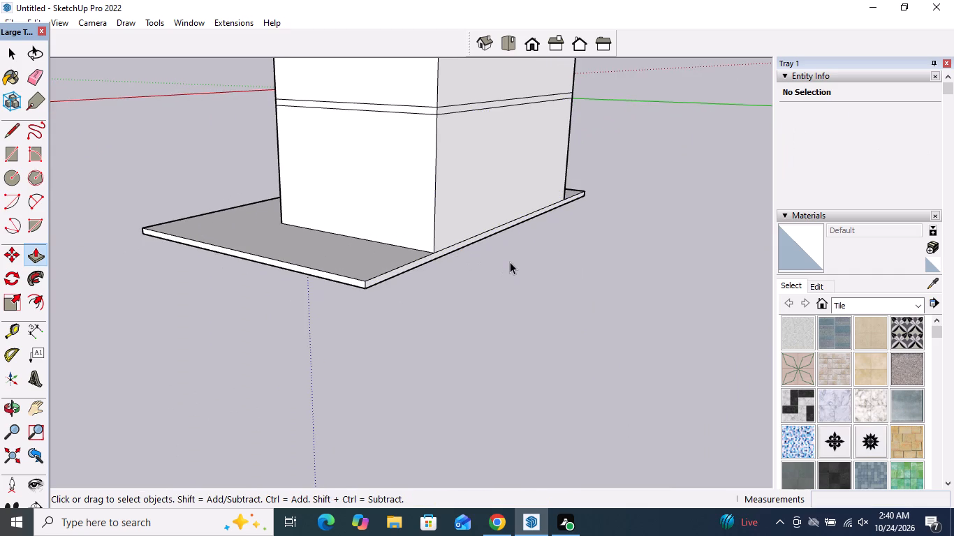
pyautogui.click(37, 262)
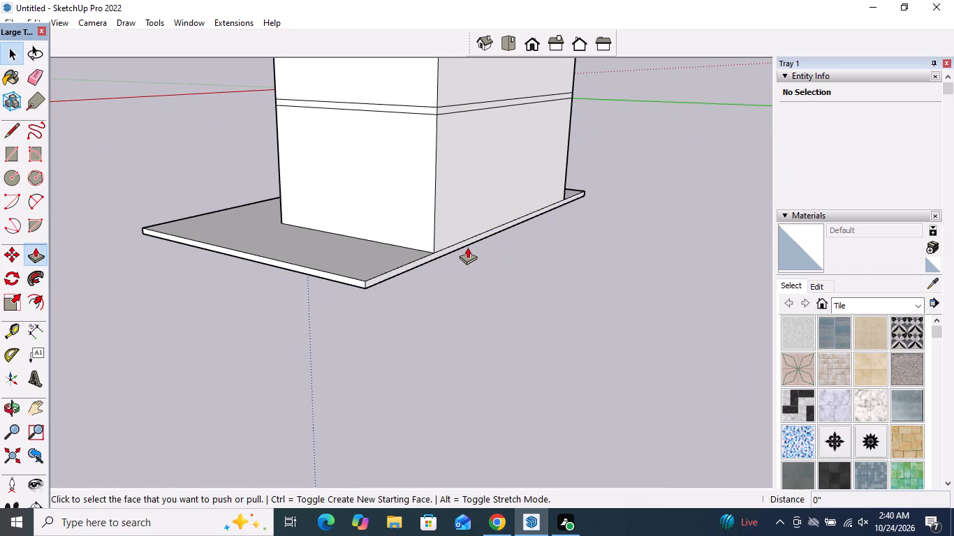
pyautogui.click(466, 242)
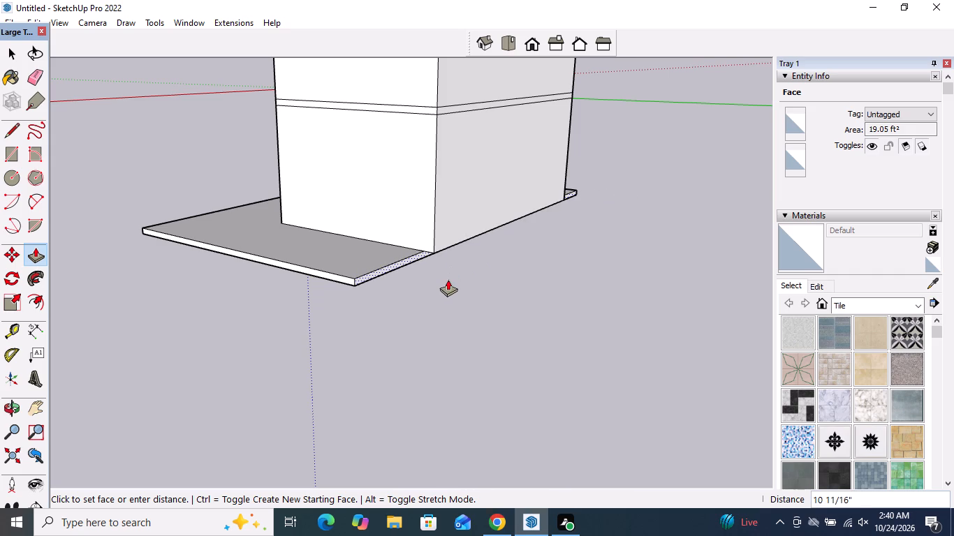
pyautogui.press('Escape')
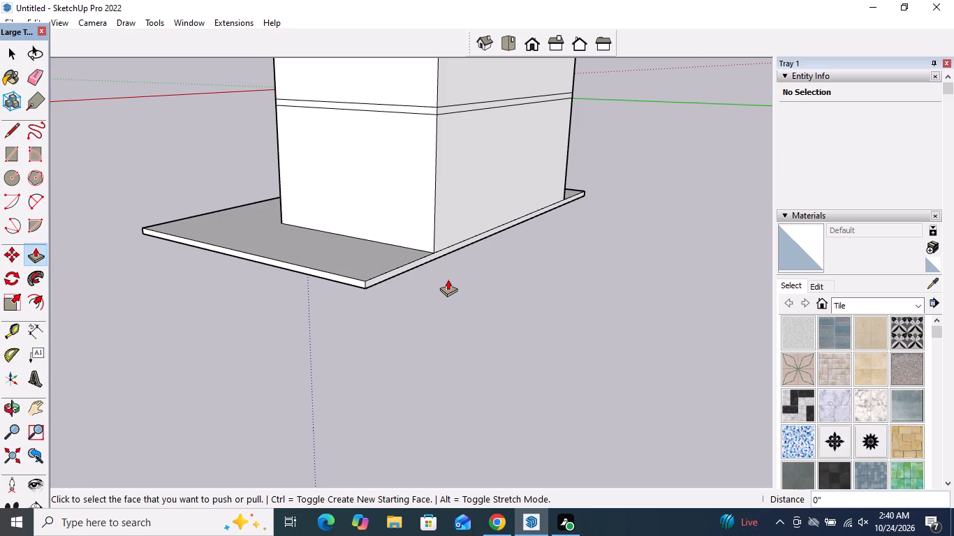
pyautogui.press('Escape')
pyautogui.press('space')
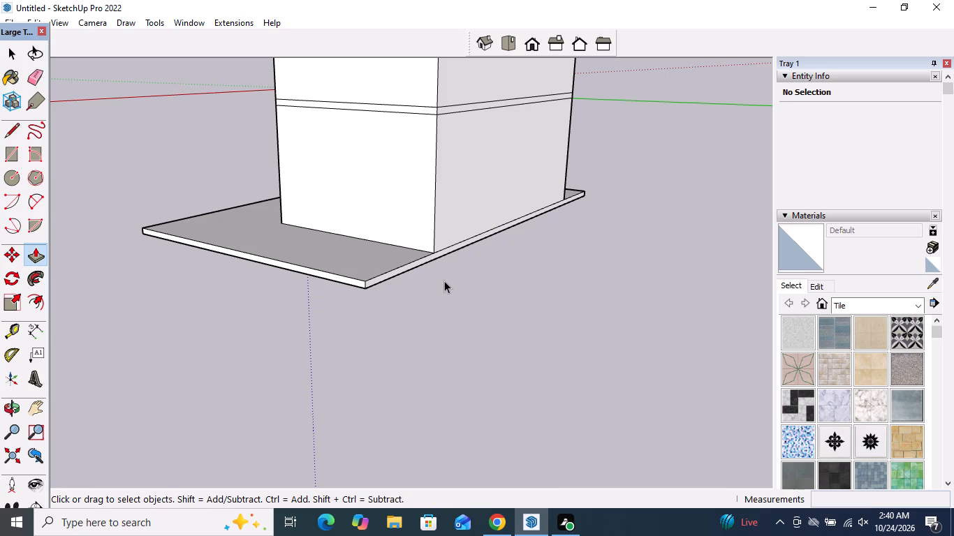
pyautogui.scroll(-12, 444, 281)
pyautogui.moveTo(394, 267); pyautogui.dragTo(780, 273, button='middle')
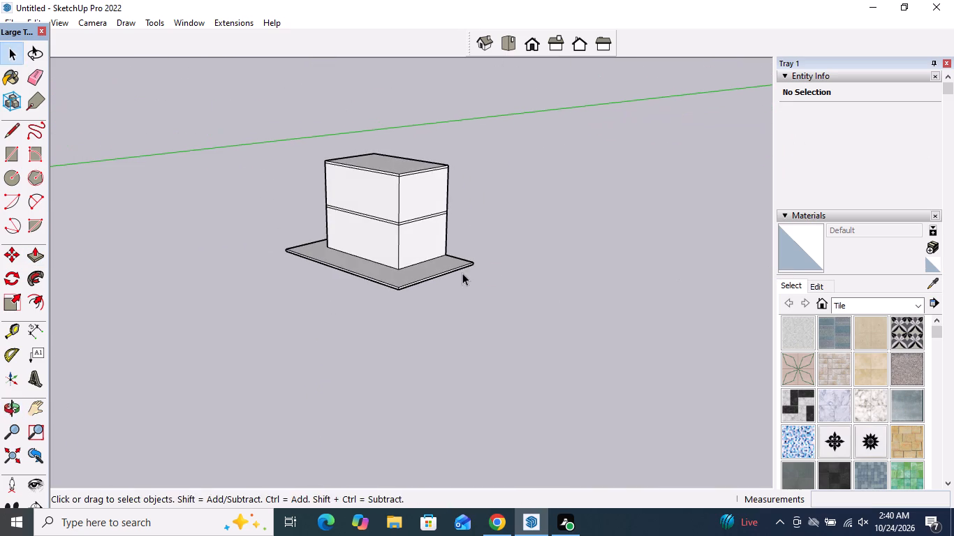
# Examine the deepened two-storey block and its surrounding platform from several sides and heights.
pyautogui.moveTo(460, 274); pyautogui.dragTo(761, 271, button='middle')
pyautogui.moveTo(419, 254); pyautogui.dragTo(637, 271, button='middle')
pyautogui.scroll(4, 397, 243)
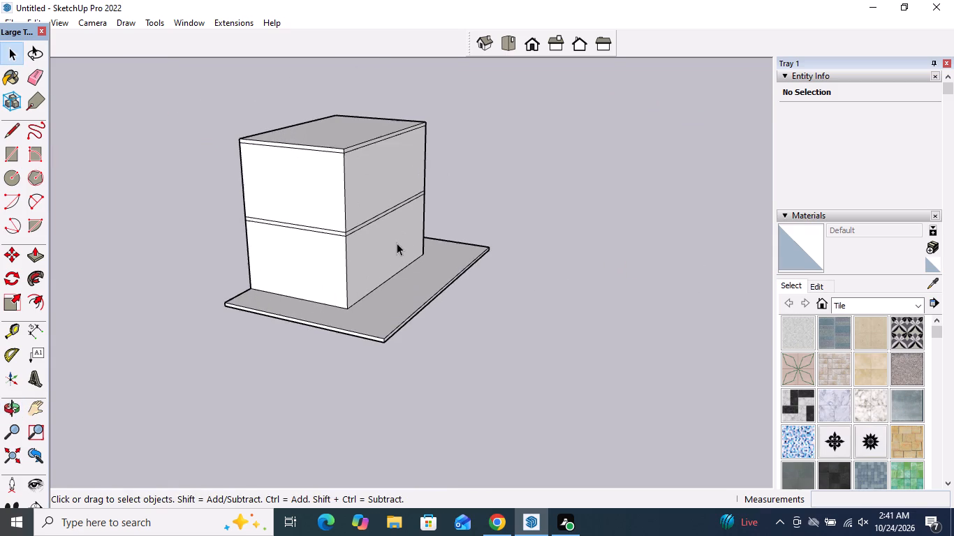
pyautogui.scroll(2, 352, 255)
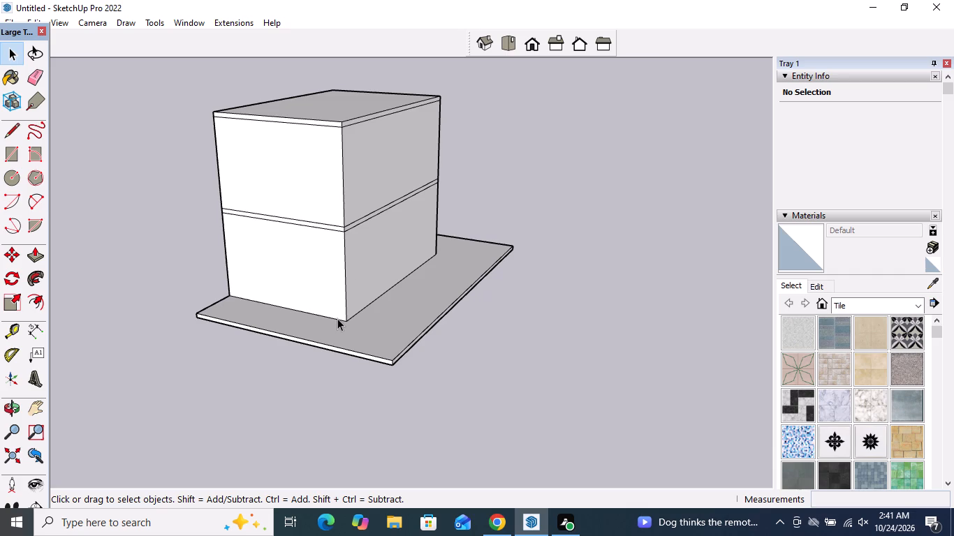
pyautogui.moveTo(337, 318); pyautogui.dragTo(288, 328, button='middle')
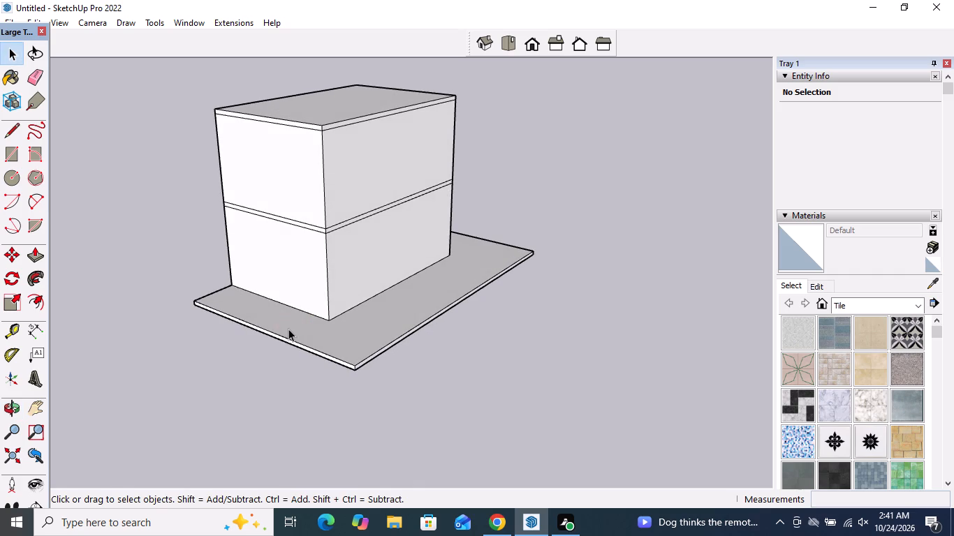
pyautogui.scroll(2, 288, 329)
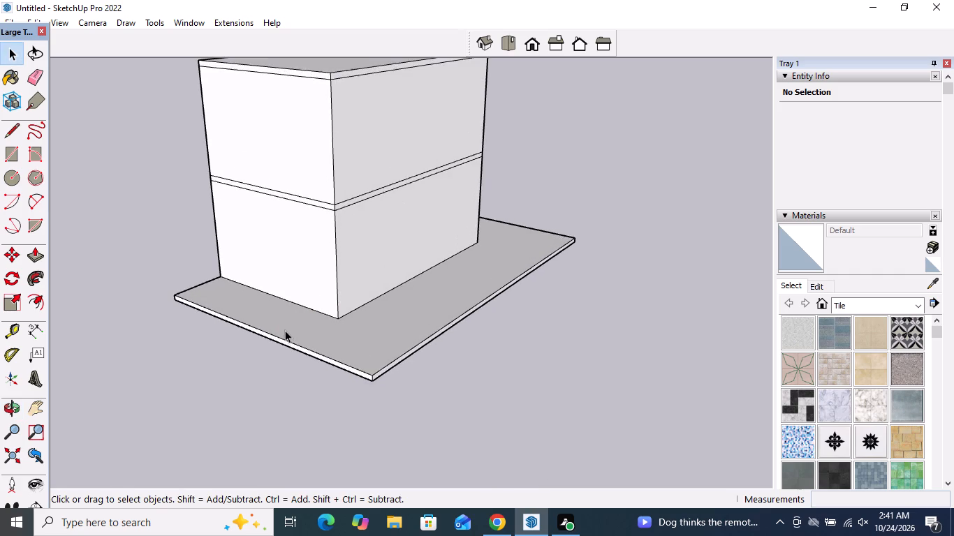
pyautogui.scroll(-5, 259, 380)
pyautogui.moveTo(562, 333); pyautogui.dragTo(500, 326, button='middle')
pyautogui.scroll(4, 383, 128)
pyautogui.scroll(-4, 383, 128)
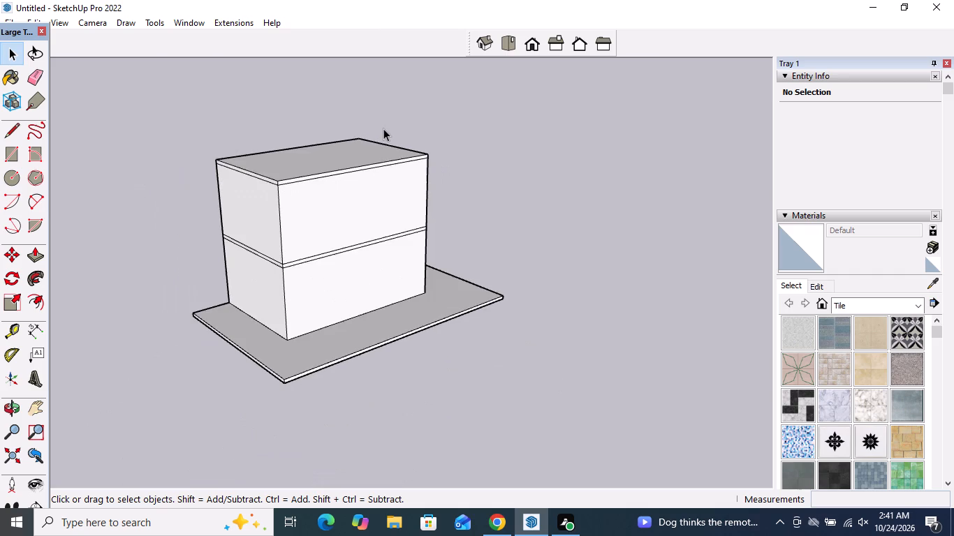
pyautogui.moveTo(375, 179); pyautogui.dragTo(373, 148, button='middle')
pyautogui.scroll(-10, 342, 405)
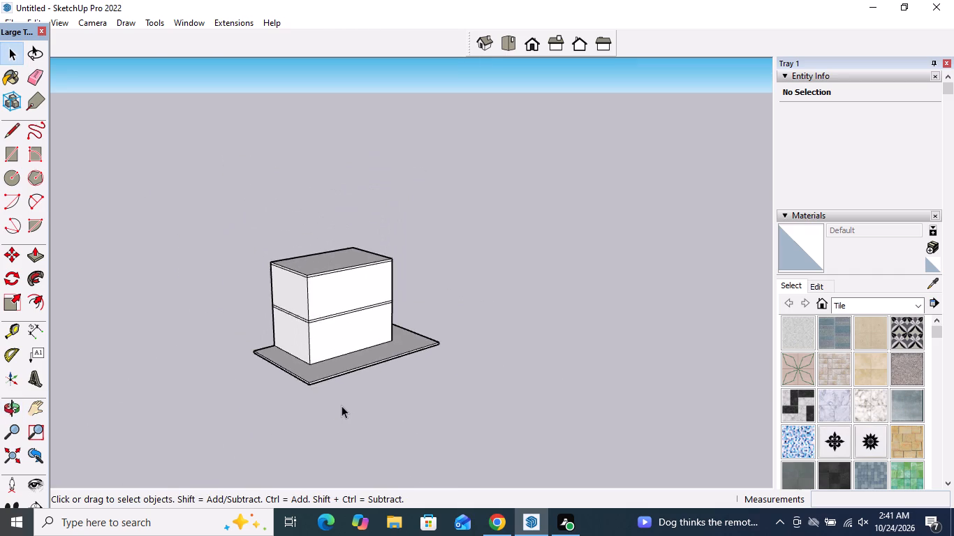
pyautogui.scroll(5, 367, 320)
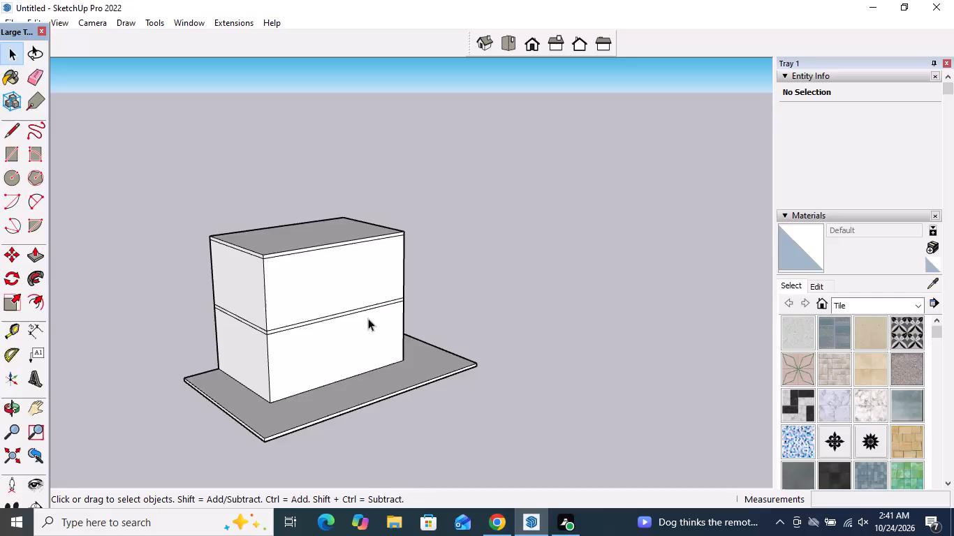
# Draw a 21' vertical line up the long side wall, from the platform to the roof slab's top edge, dividing off a narrower end bay.
pyautogui.scroll(2, 233, 358)
pyautogui.moveTo(233, 358); pyautogui.dragTo(284, 390, button='middle')
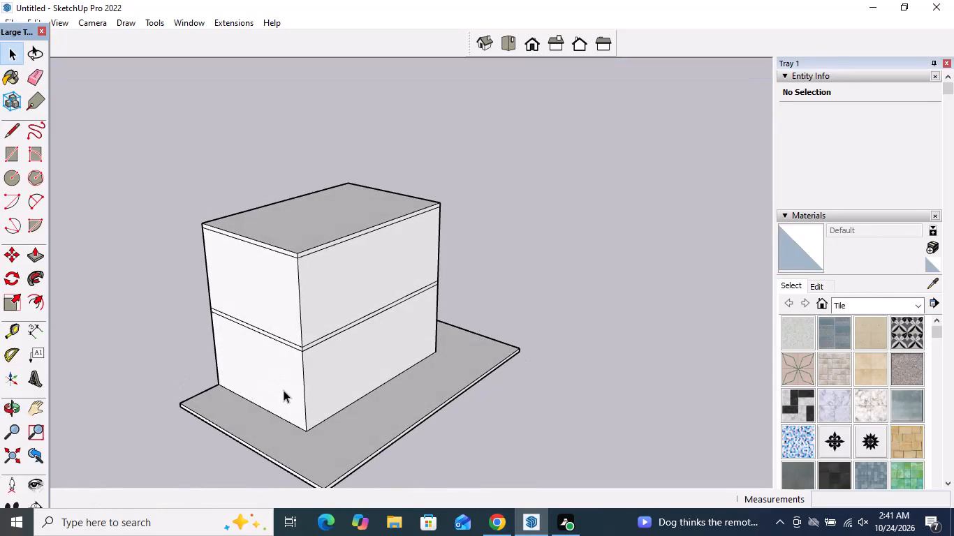
pyautogui.click(3, 133)
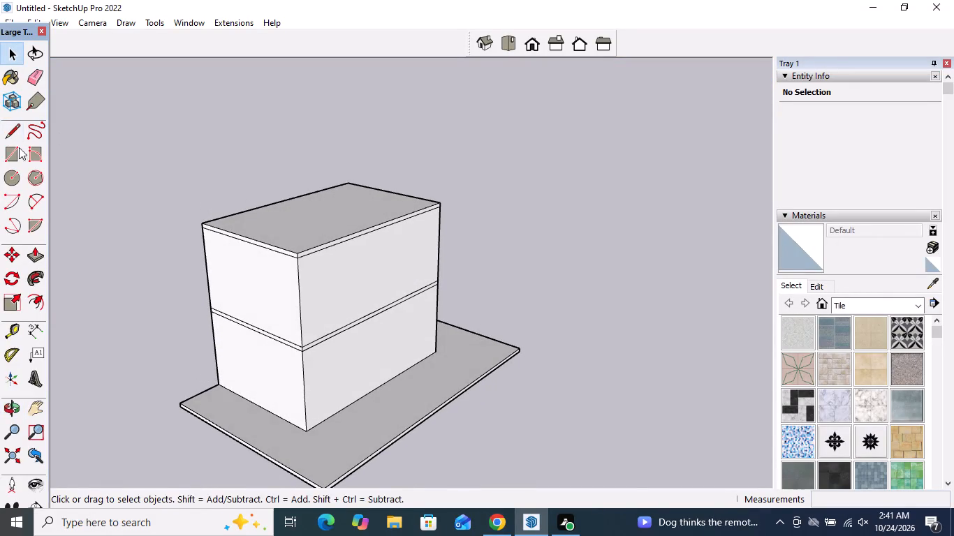
pyautogui.click(379, 387)
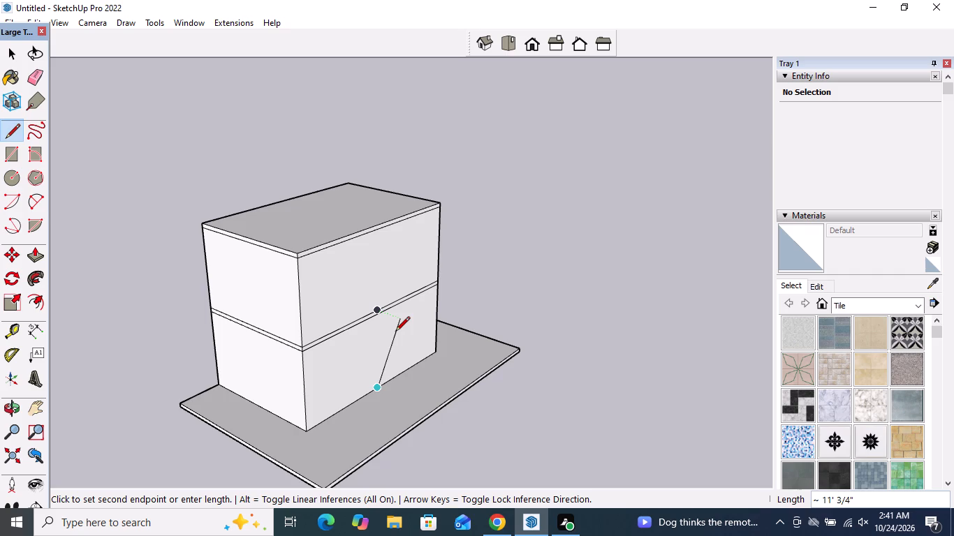
pyautogui.press('Escape')
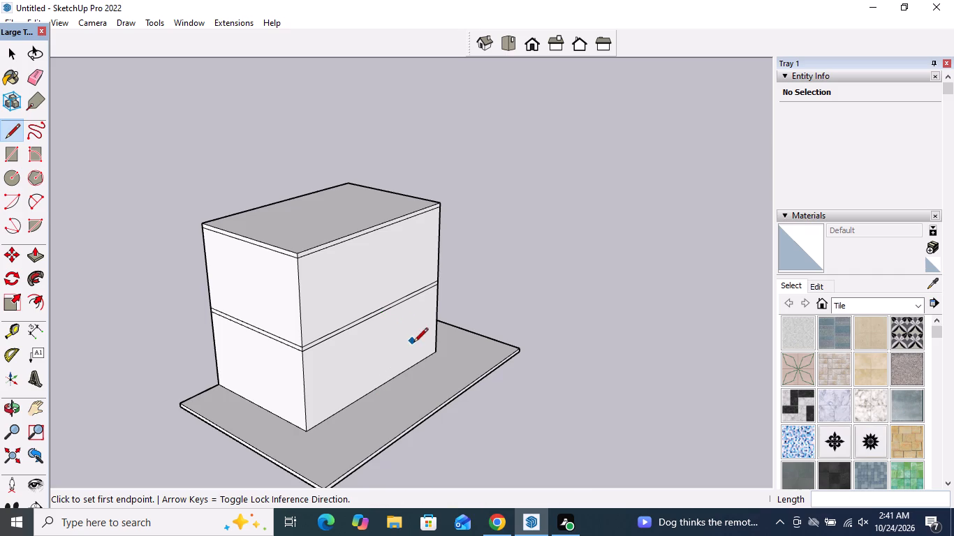
pyautogui.click(395, 380)
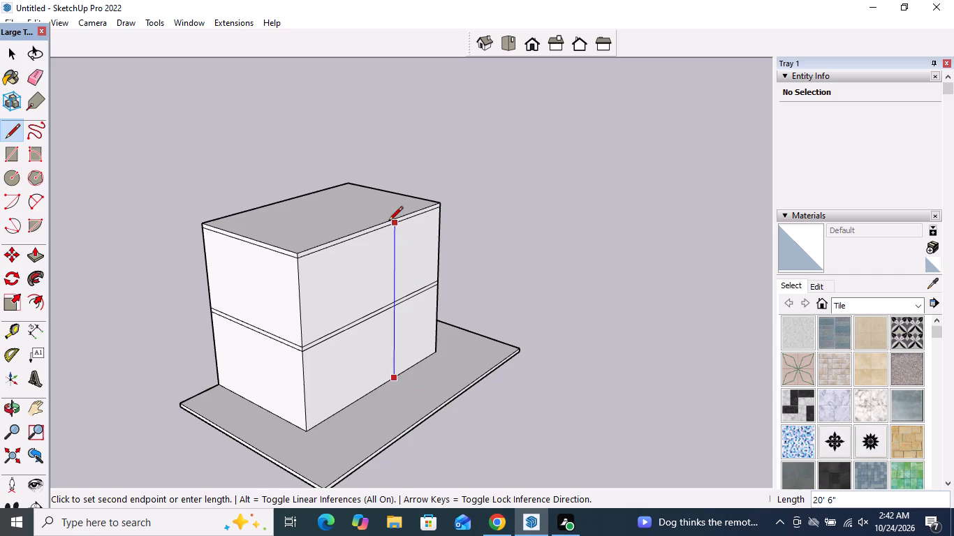
pyautogui.click(391, 218)
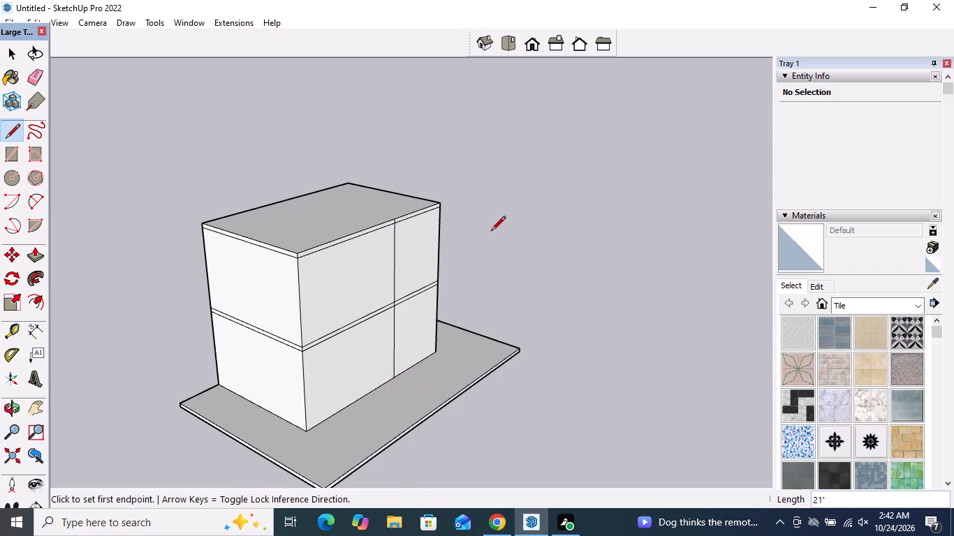
pyautogui.press('space')
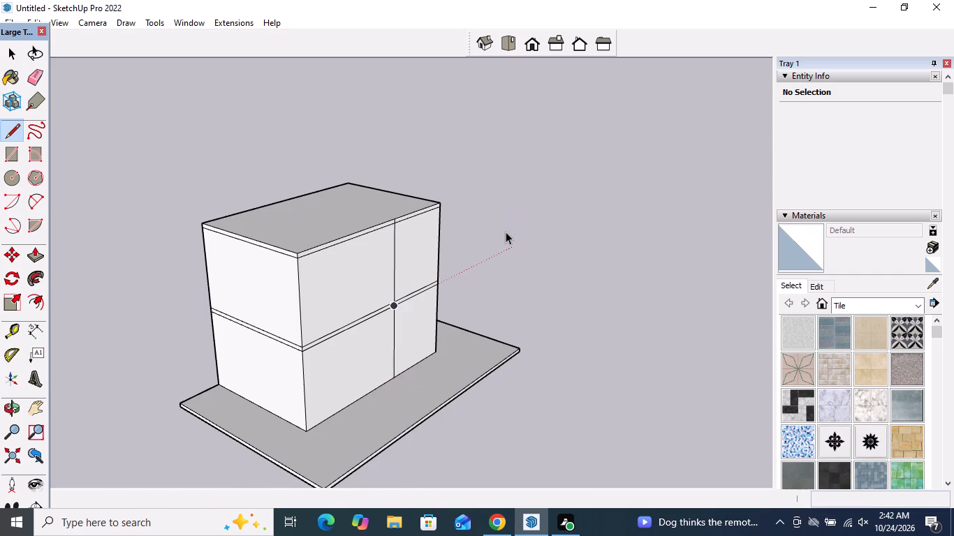
# Push/Pull the wider ground-storey wall panel beside the dividing line inward about 9' 10 9/16", leaving the floor slab overhanging.
pyautogui.scroll(3, 413, 347)
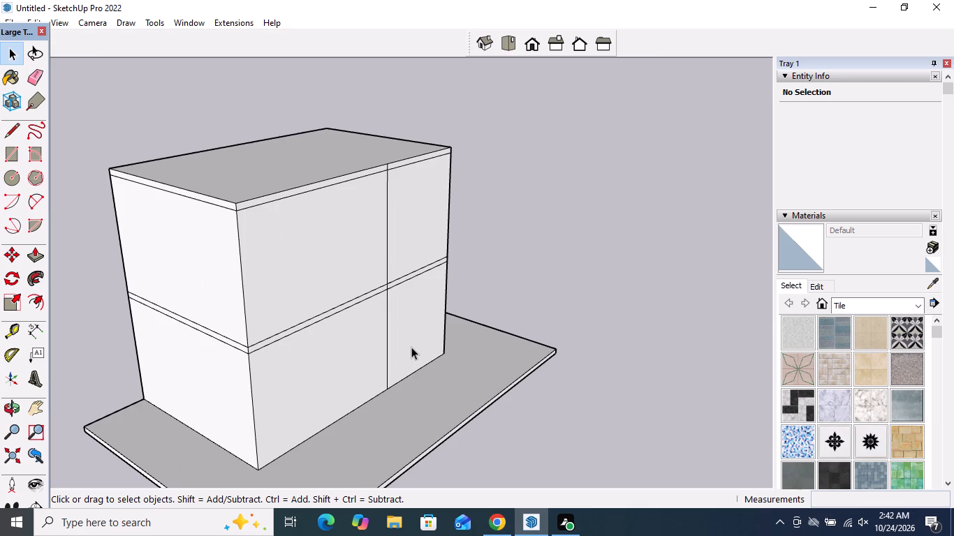
pyautogui.click(31, 261)
pyautogui.scroll(-2, 416, 329)
pyautogui.scroll(3, 332, 380)
pyautogui.click(332, 380)
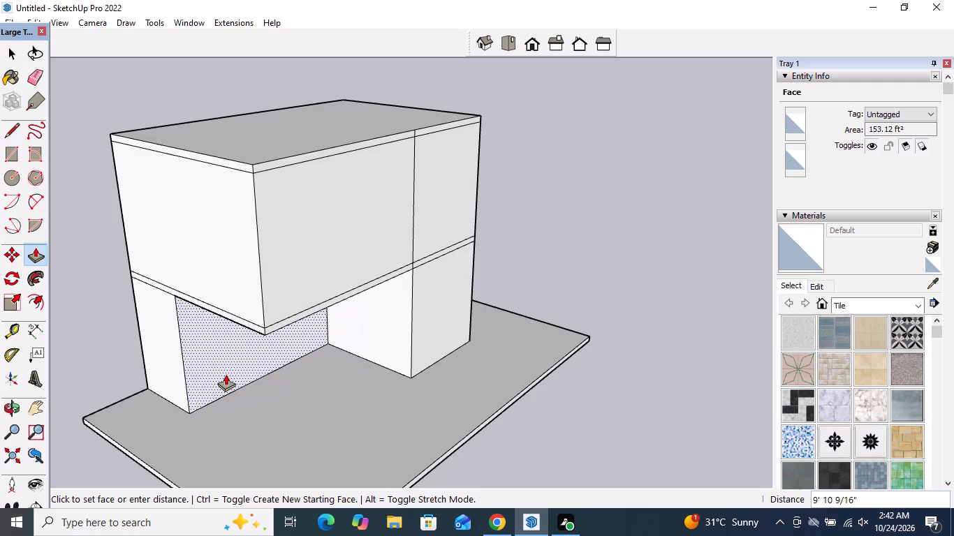
pyautogui.click(226, 374)
pyautogui.press('space')
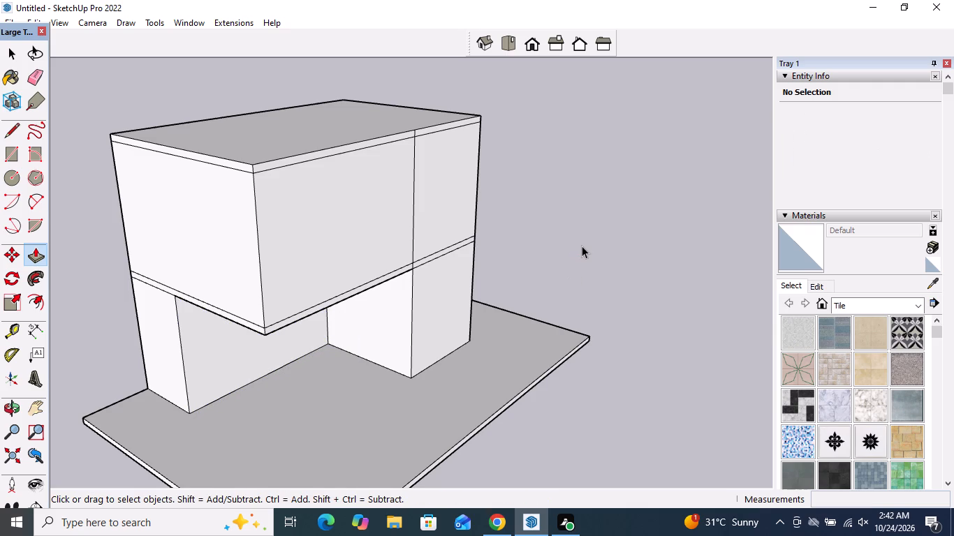
# Push/Pull the wider upper-storey wall panel inward 9' 10 9/16", flush with the recessed ground-storey wall below.
pyautogui.scroll(-4, 446, 320)
pyautogui.moveTo(415, 316); pyautogui.dragTo(387, 225, button='middle')
pyautogui.moveTo(339, 239); pyautogui.dragTo(388, 246, button='middle')
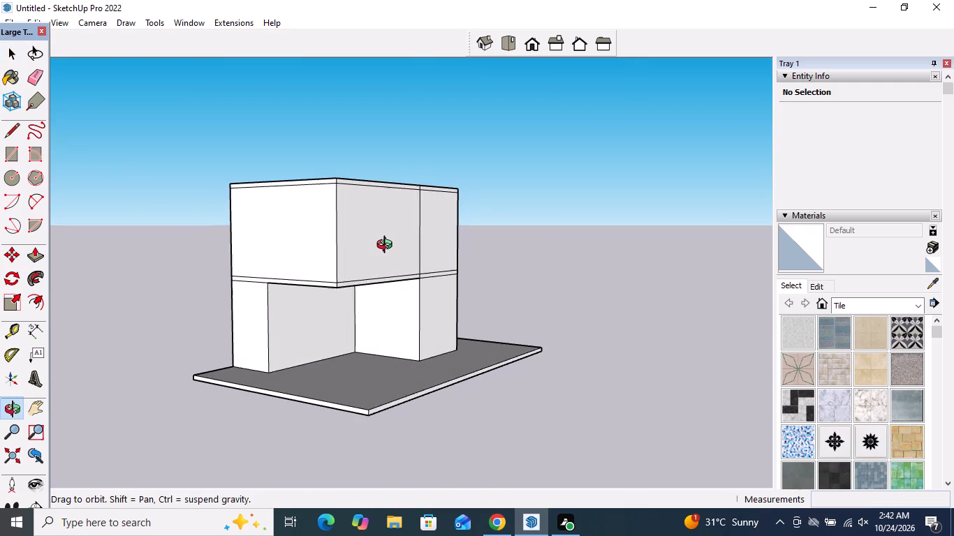
pyautogui.moveTo(388, 246); pyautogui.dragTo(395, 246, button='middle')
pyautogui.scroll(3, 347, 203)
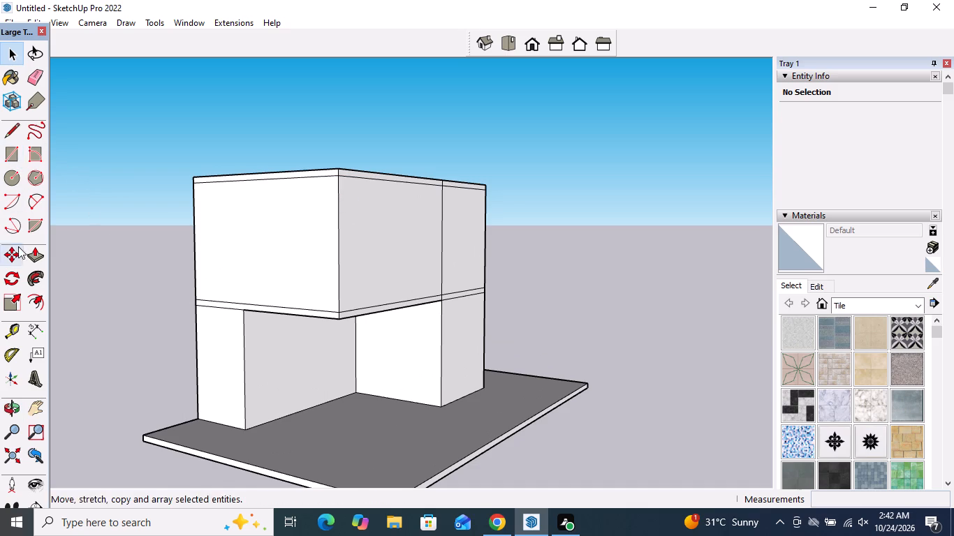
pyautogui.click(33, 257)
pyautogui.click(383, 238)
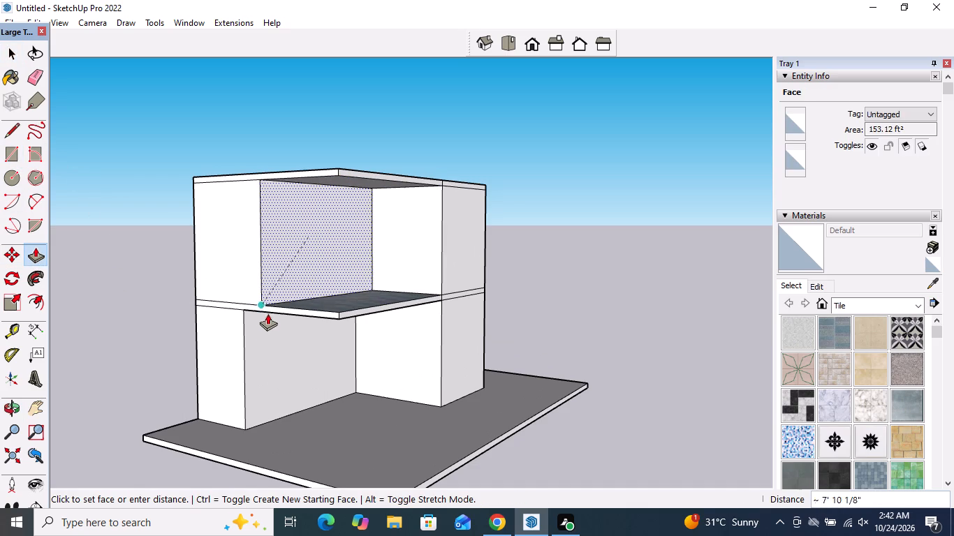
pyautogui.click(265, 331)
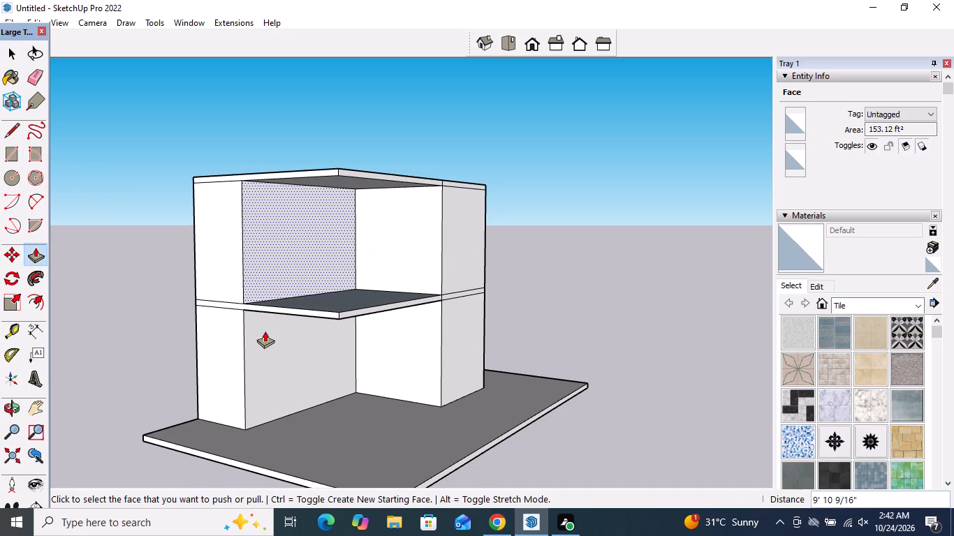
pyautogui.press('space')
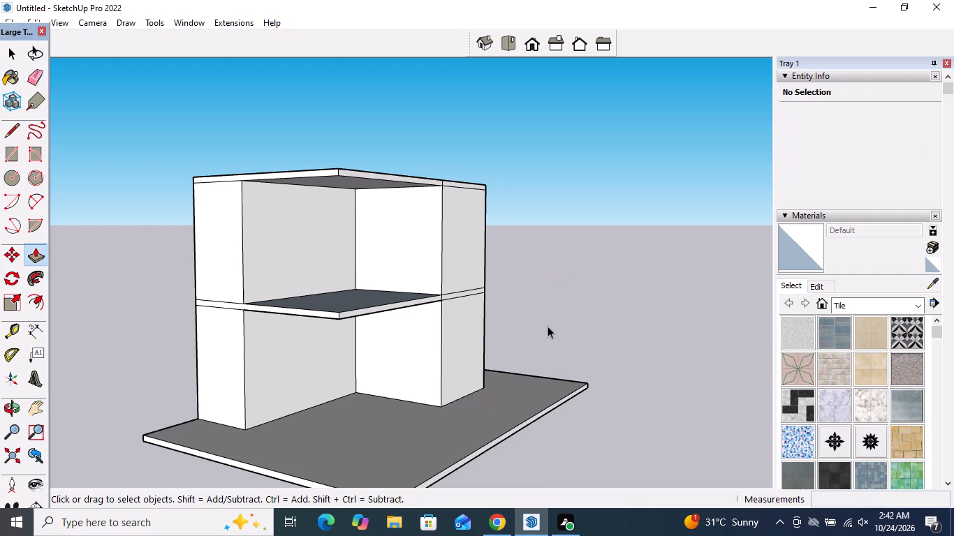
# Examine the recessed corner on both storeys, including the overhanging floor and roof slabs, from above, below and around.
pyautogui.moveTo(537, 311); pyautogui.dragTo(462, 251, button='middle')
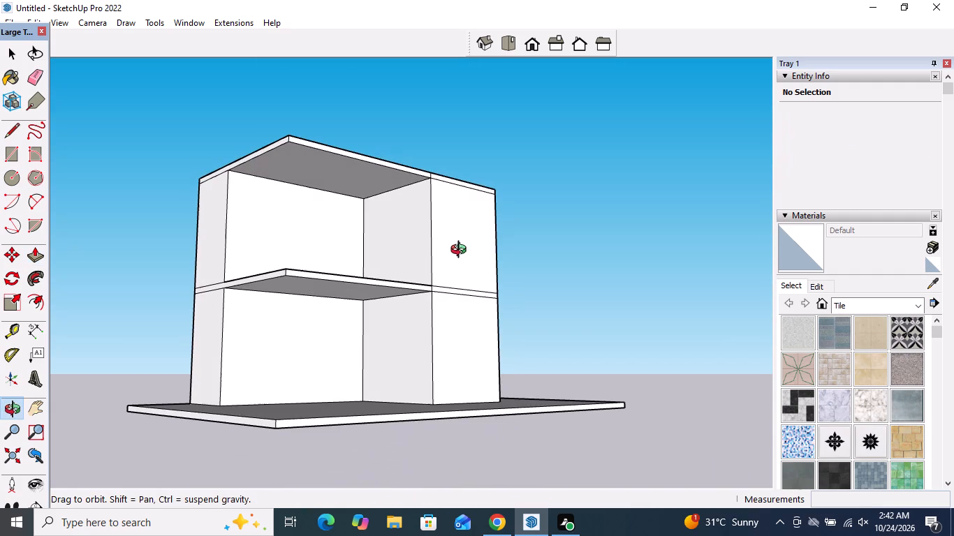
pyautogui.moveTo(462, 251); pyautogui.dragTo(462, 265, button='middle')
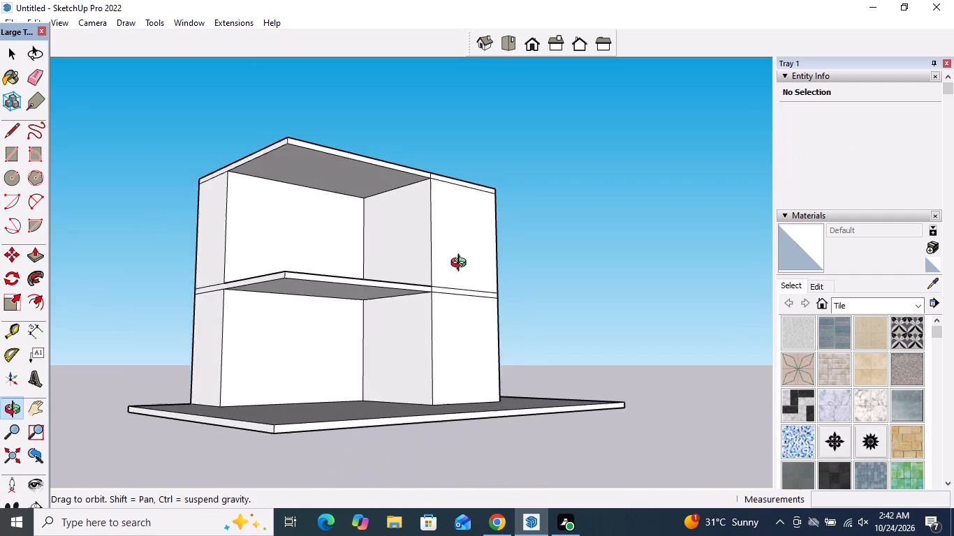
pyautogui.moveTo(462, 265); pyautogui.dragTo(462, 341, button='middle')
pyautogui.scroll(-4, 435, 242)
pyautogui.moveTo(430, 302); pyautogui.dragTo(426, 216, button='middle')
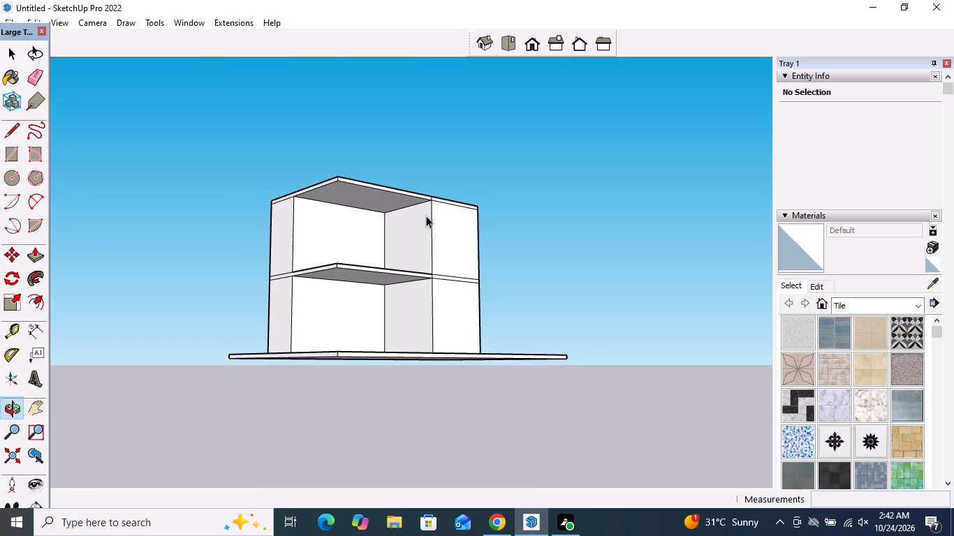
pyautogui.scroll(3, 426, 216)
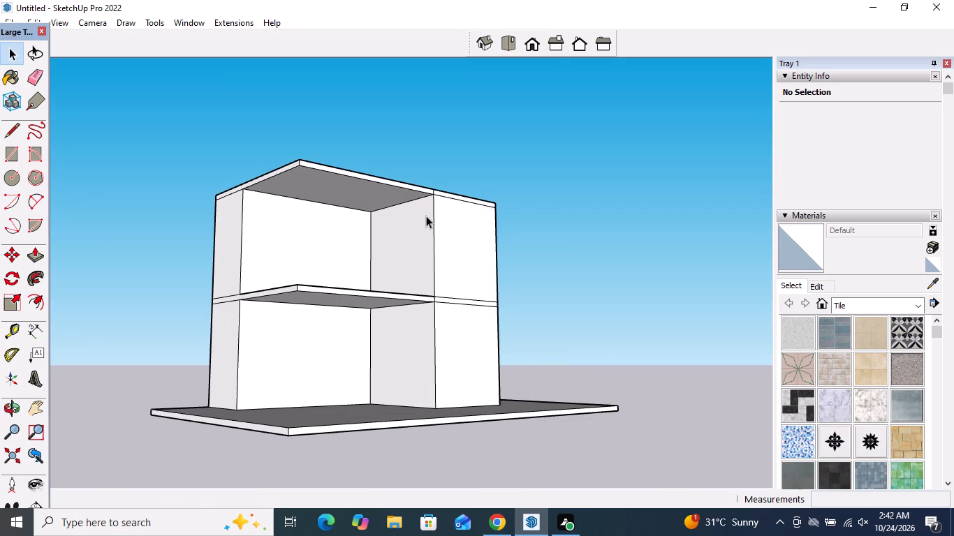
pyautogui.scroll(4, 426, 216)
pyautogui.scroll(-2, 426, 216)
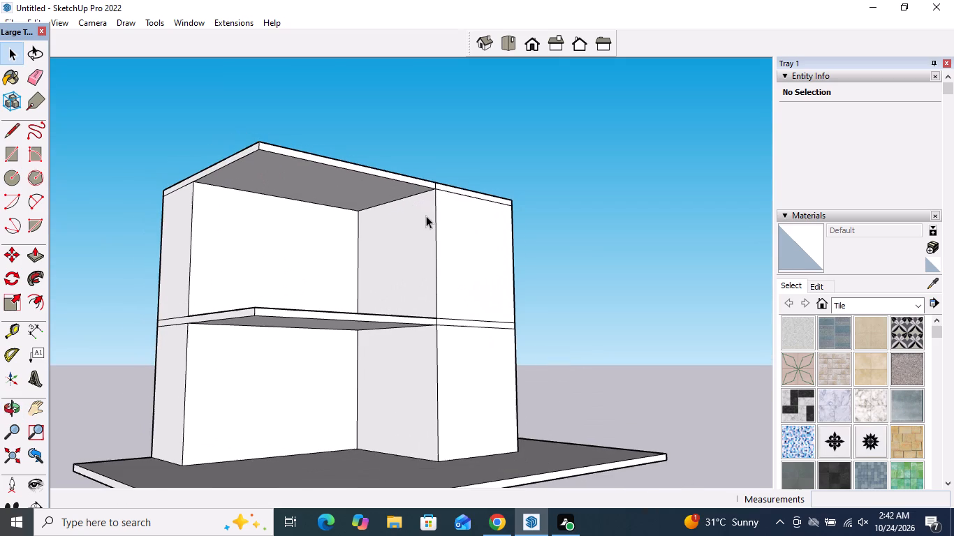
pyautogui.moveTo(426, 216); pyautogui.dragTo(360, 311, button='middle')
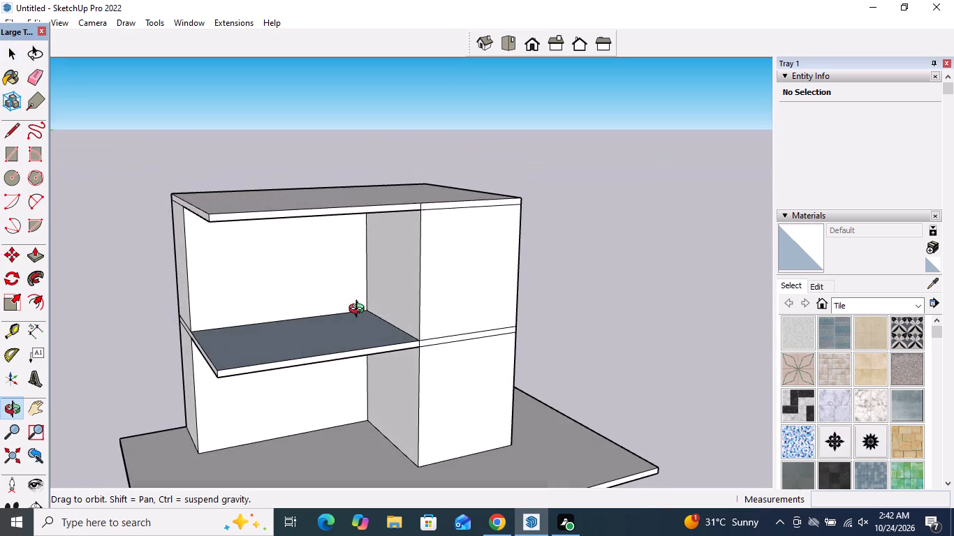
pyautogui.moveTo(360, 311); pyautogui.dragTo(360, 311, button='middle')
pyautogui.scroll(-3, 366, 293)
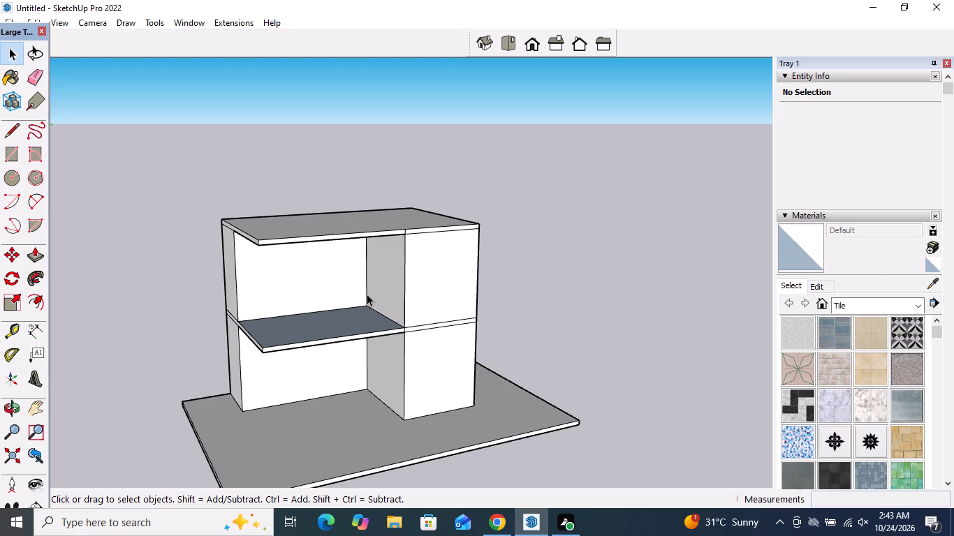
pyautogui.scroll(-4, 334, 281)
pyautogui.moveTo(355, 282); pyautogui.dragTo(418, 228, button='middle')
pyautogui.scroll(2, 355, 333)
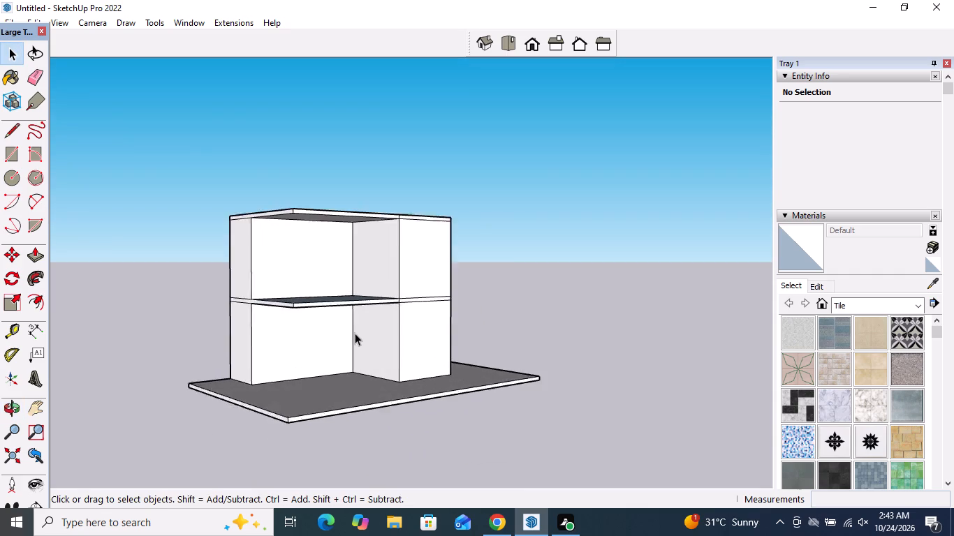
pyautogui.scroll(2, 355, 333)
pyautogui.moveTo(355, 333); pyautogui.dragTo(507, 315, button='middle')
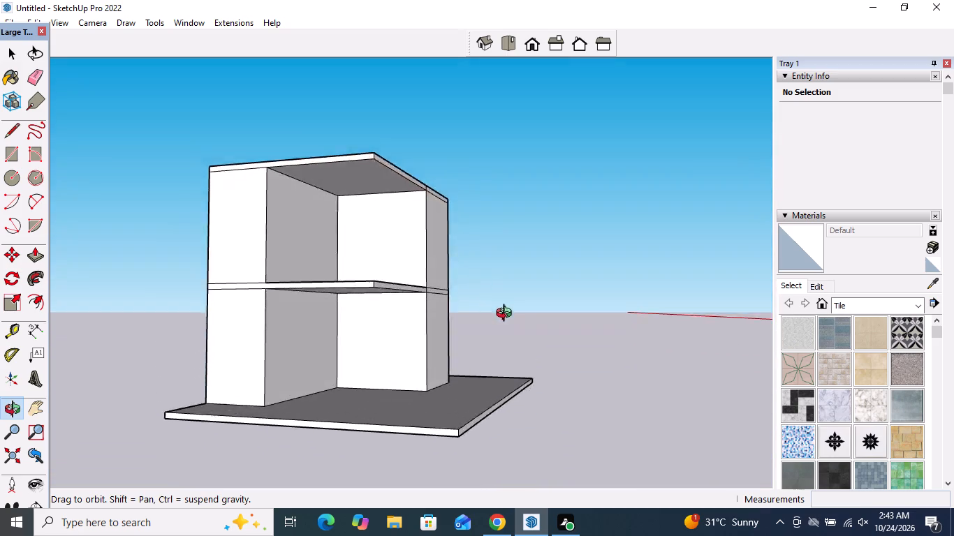
pyautogui.moveTo(507, 315); pyautogui.dragTo(321, 421, button='middle')
pyautogui.scroll(-4, 325, 414)
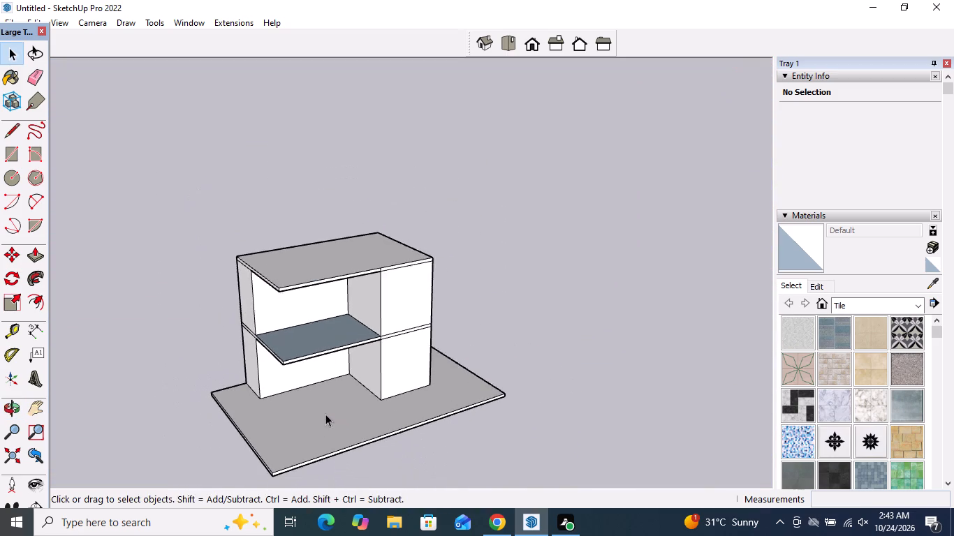
pyautogui.moveTo(325, 414); pyautogui.dragTo(388, 359, button='middle')
pyautogui.scroll(5, 356, 346)
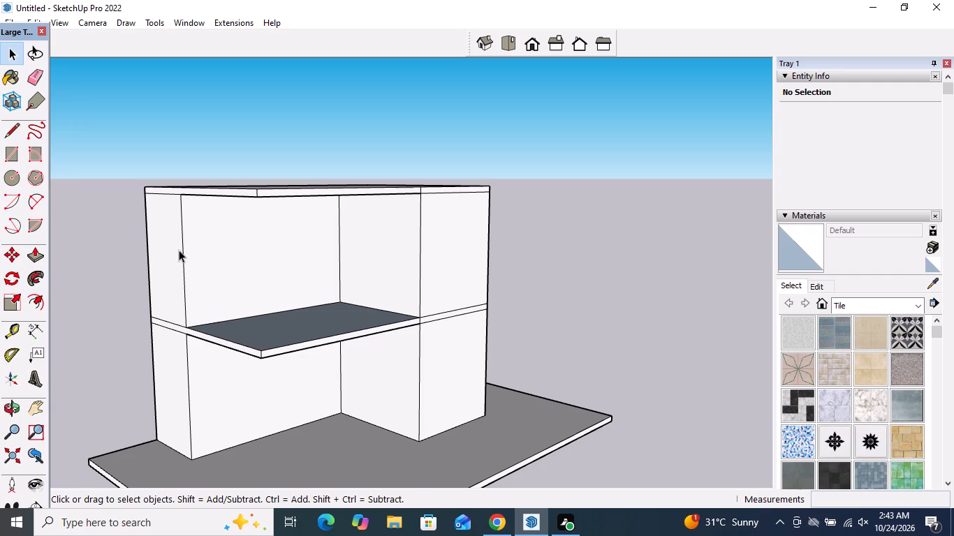
pyautogui.scroll(-5, 179, 250)
pyautogui.moveTo(250, 204); pyautogui.dragTo(286, 212, button='middle')
pyautogui.moveTo(348, 332); pyautogui.dragTo(240, 291, button='middle')
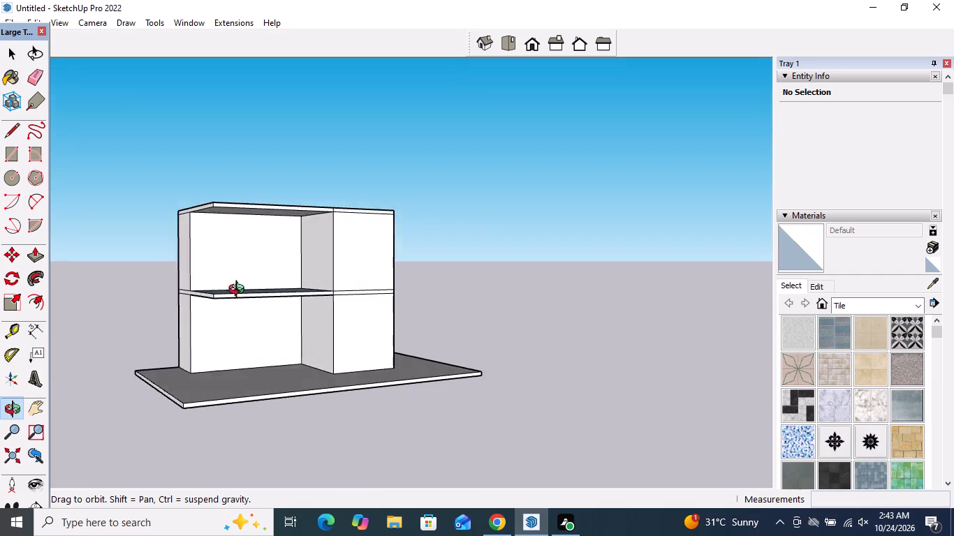
pyautogui.moveTo(240, 291); pyautogui.dragTo(248, 371, button='middle')
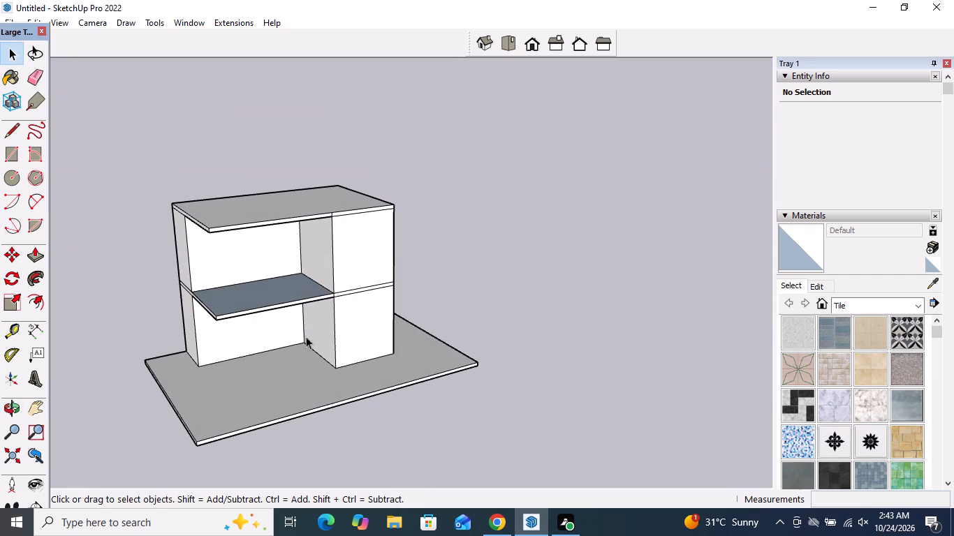
# Draw two lines on the platform, 9' 10 9/16" and 15' 3 3/4" long, closing the recessed corner's rectangular footprint beneath the overhanging slab.
pyautogui.moveTo(336, 234); pyautogui.dragTo(332, 181, button='middle')
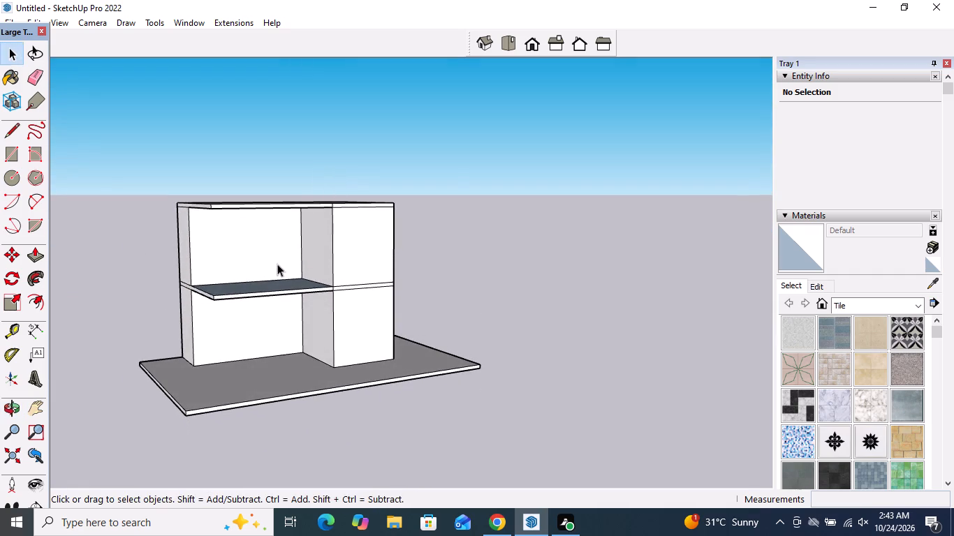
pyautogui.scroll(3, 244, 279)
pyautogui.moveTo(246, 268); pyautogui.dragTo(265, 225, button='middle')
pyautogui.scroll(1, 265, 225)
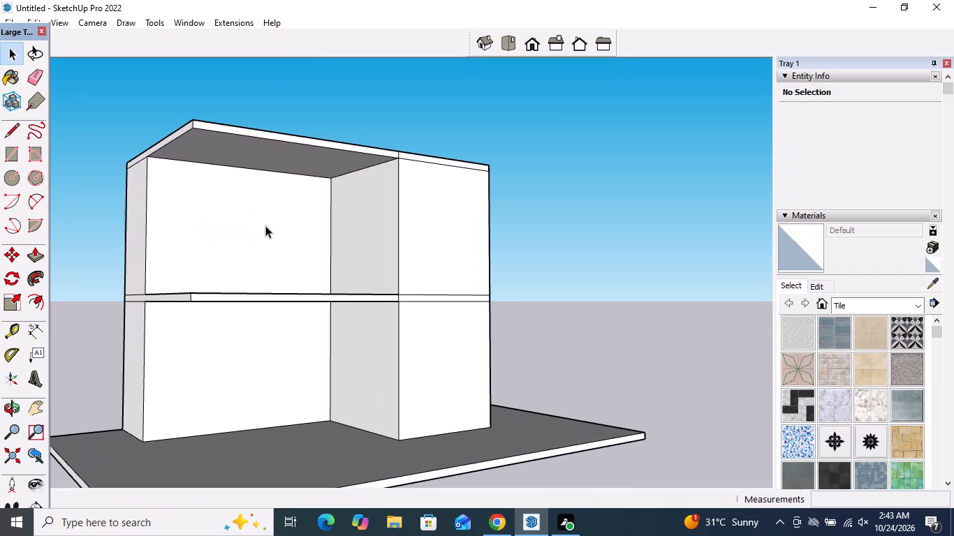
pyautogui.scroll(1, 265, 225)
pyautogui.click(12, 124)
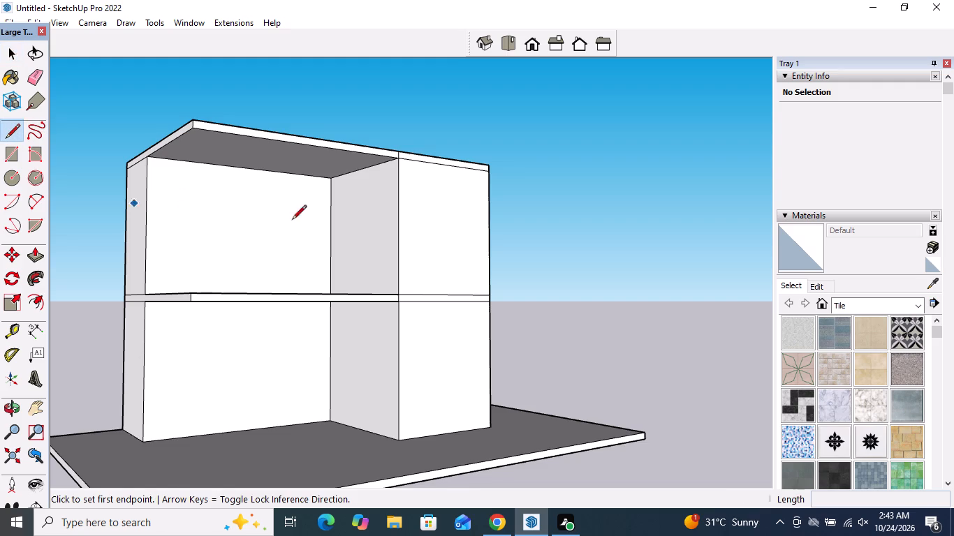
pyautogui.scroll(-4, 307, 216)
pyautogui.moveTo(314, 255); pyautogui.dragTo(316, 415, button='middle')
pyautogui.scroll(4, 212, 400)
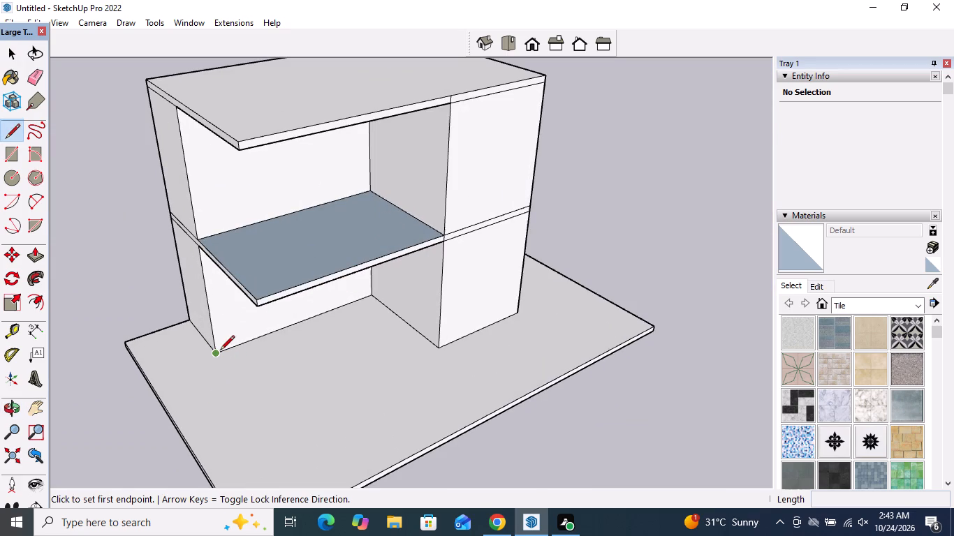
pyautogui.click(220, 351)
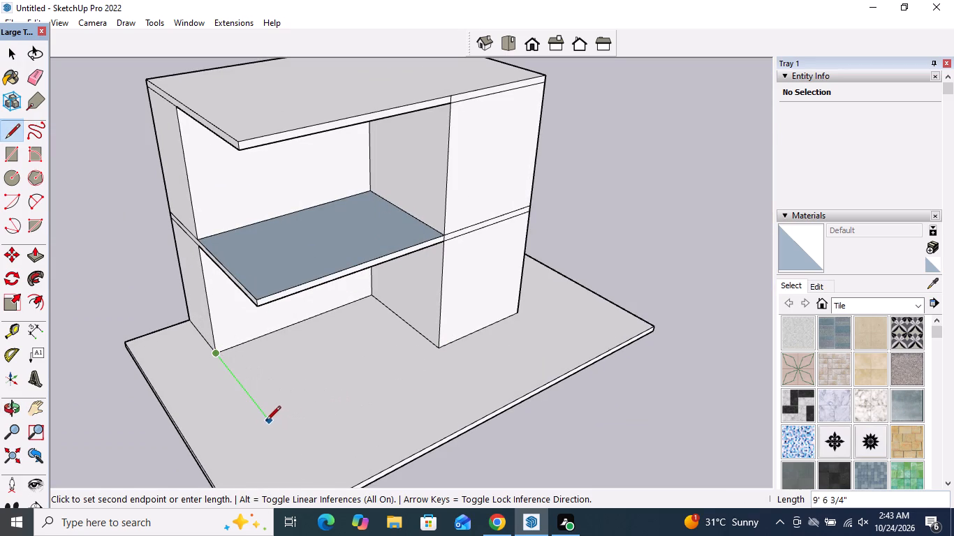
pyautogui.scroll(-9, 302, 355)
pyautogui.moveTo(311, 379); pyautogui.dragTo(343, 493, button='middle')
pyautogui.scroll(13, 311, 431)
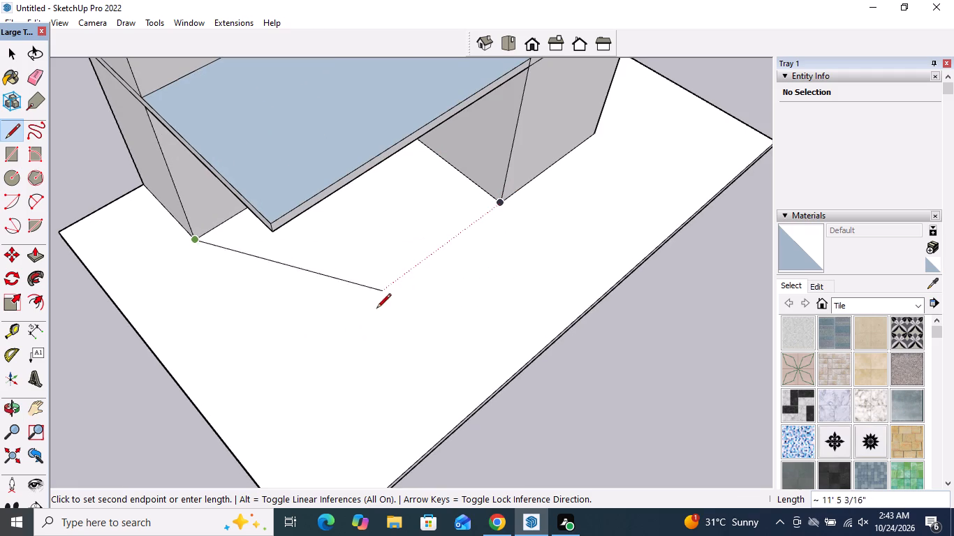
pyautogui.click(298, 352)
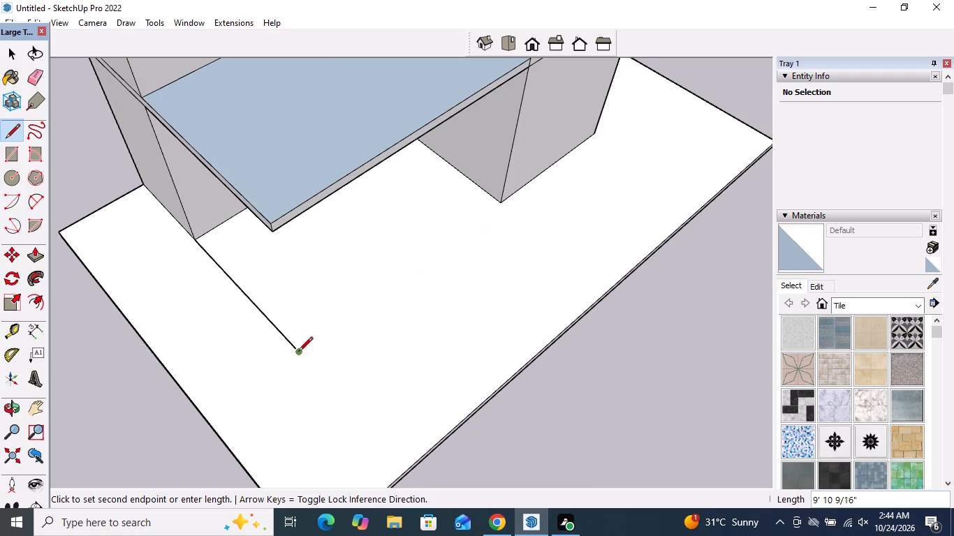
pyautogui.click(501, 202)
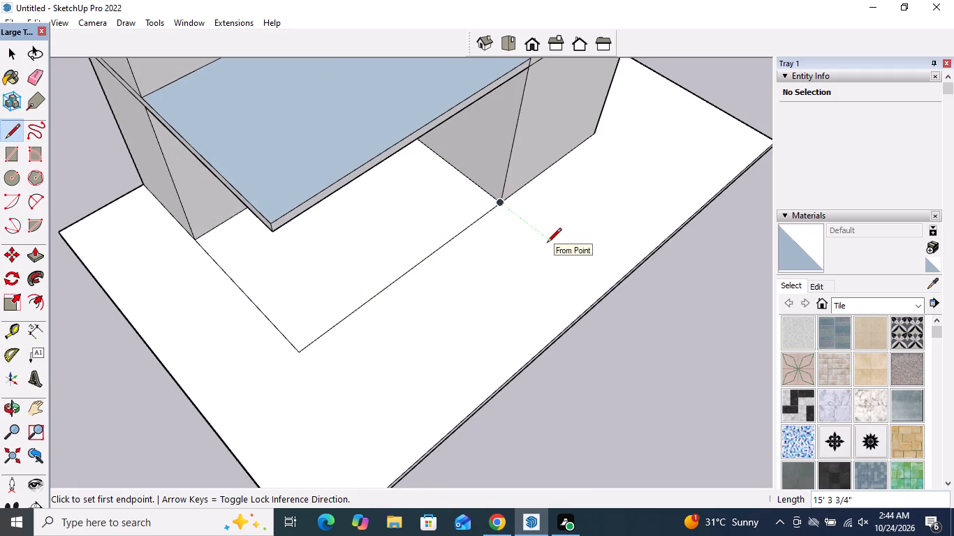
pyautogui.press('space')
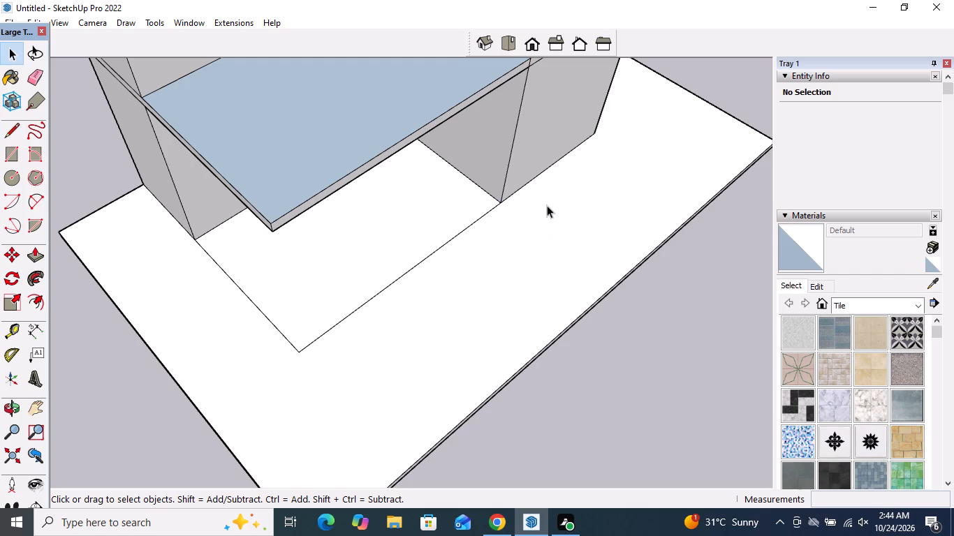
# Push/Pull the platform's short edge face beside the recess inward 5' 7 7/16", flush with the adjoining building wall.
pyautogui.scroll(-4, 476, 188)
pyautogui.moveTo(462, 271); pyautogui.dragTo(461, 267, button='middle')
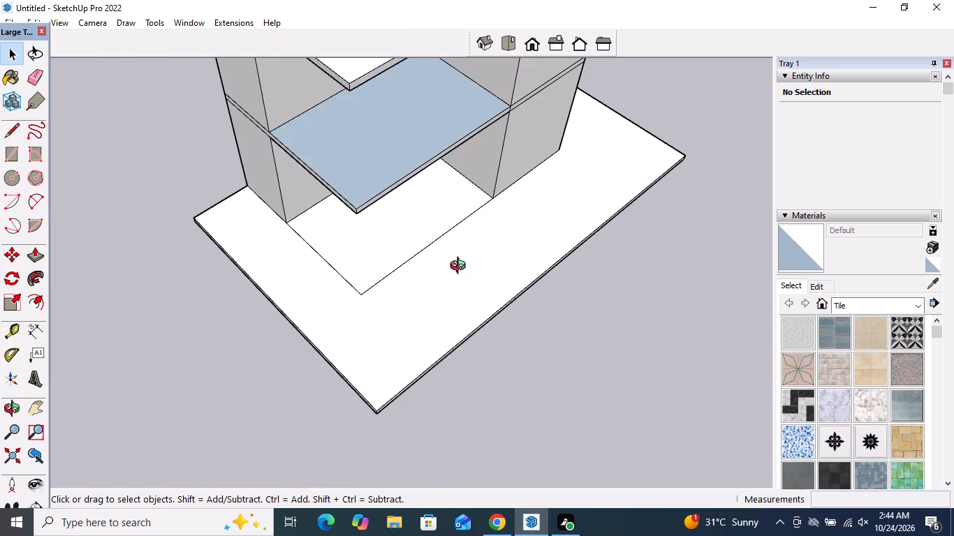
pyautogui.moveTo(461, 267); pyautogui.dragTo(485, 156, button='middle')
pyautogui.scroll(3, 297, 270)
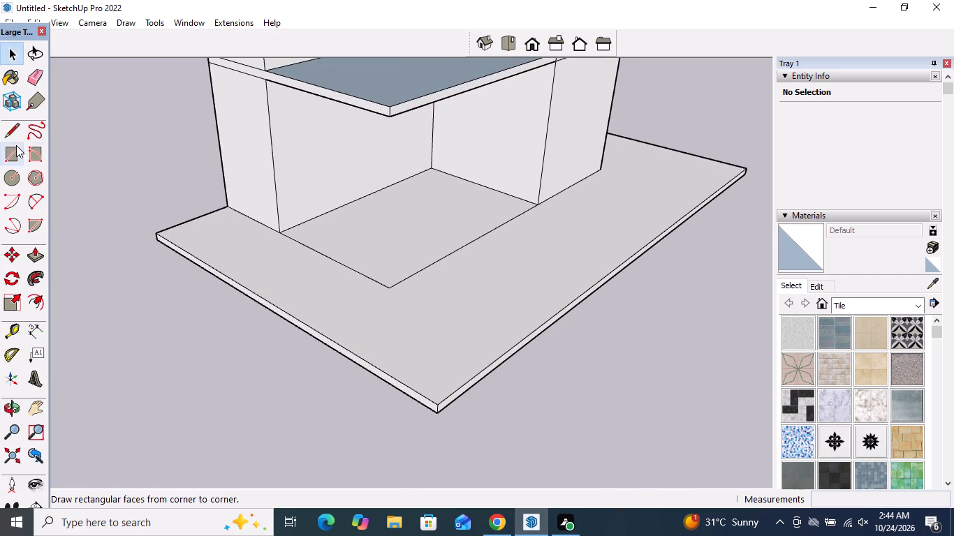
pyautogui.click(38, 262)
pyautogui.scroll(4, 256, 247)
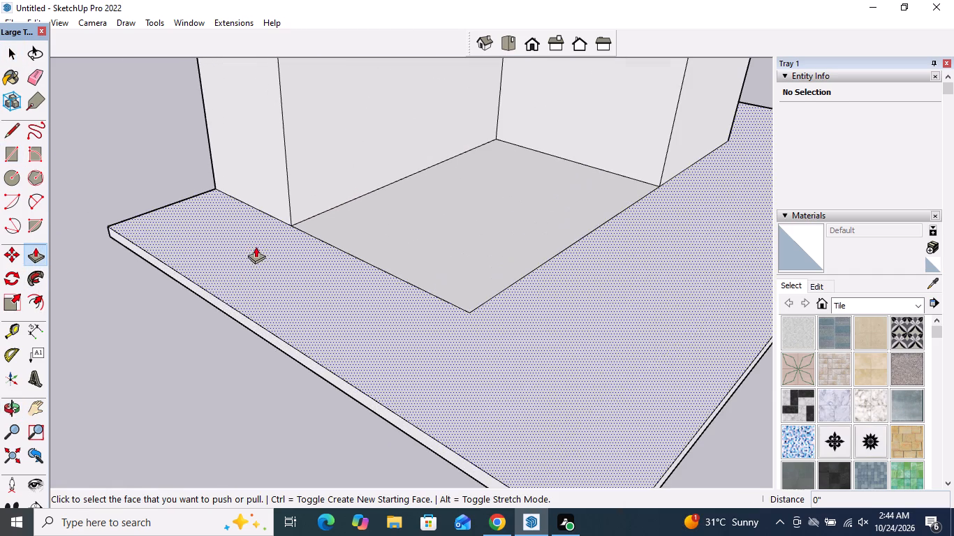
pyautogui.click(198, 287)
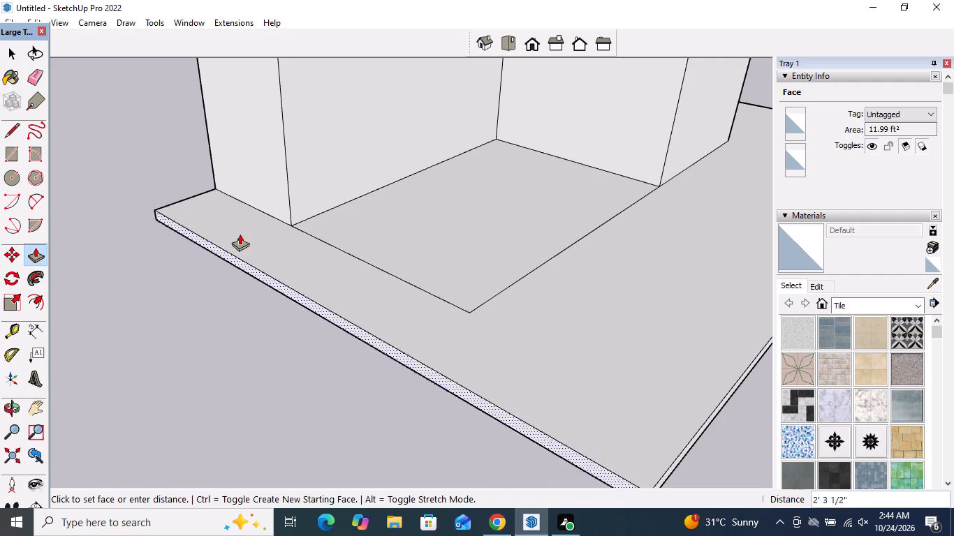
pyautogui.click(262, 167)
# Push/Pull the platform's long edge face inward 8' 3 3/8", flush with the end bay wall and the recess footprint line.
pyautogui.scroll(-3, 246, 280)
pyautogui.moveTo(559, 308); pyautogui.dragTo(518, 267, button='middle')
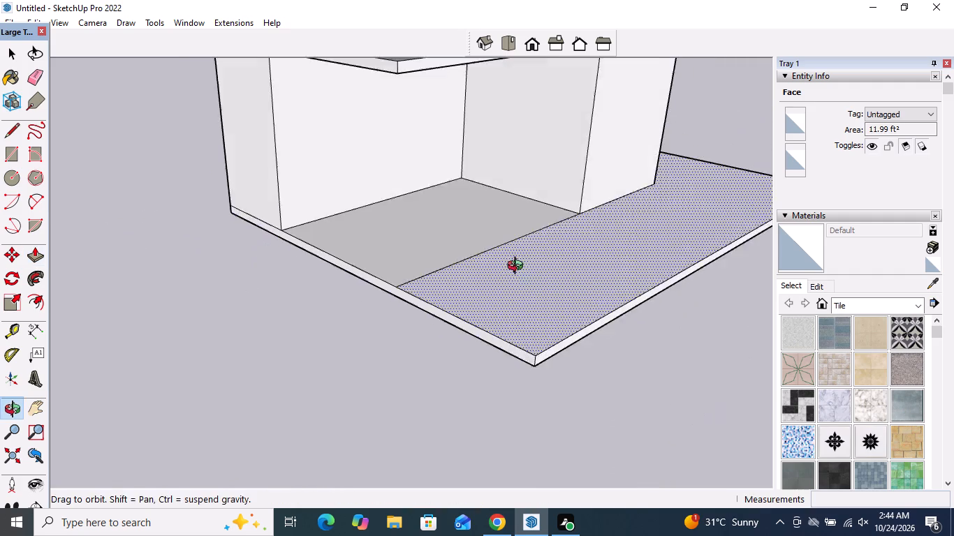
pyautogui.moveTo(518, 267); pyautogui.dragTo(502, 260, button='middle')
pyautogui.scroll(4, 524, 335)
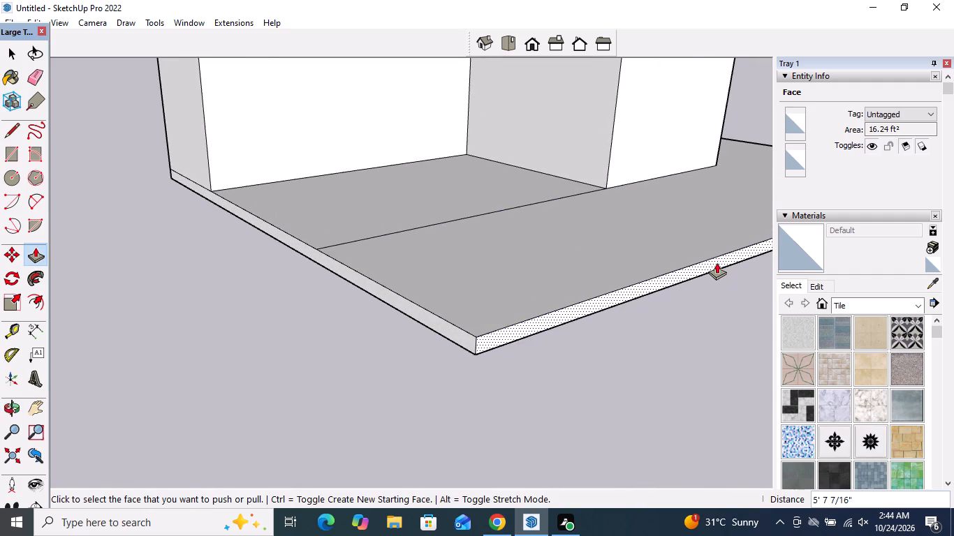
pyautogui.click(717, 262)
pyautogui.click(661, 151)
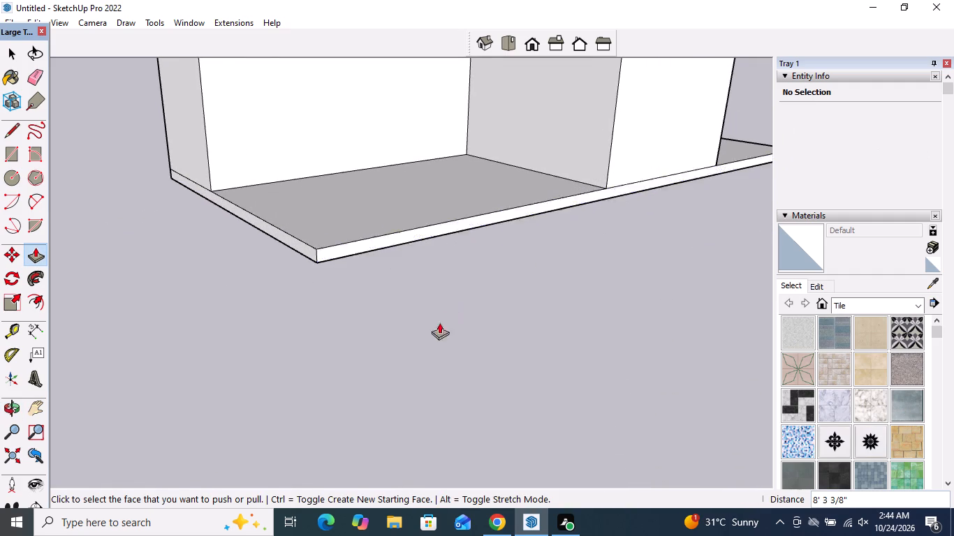
# Push/Pull the platform's underside downward about 4' 2 1/2" to form a deep base under the building.
pyautogui.scroll(-4, 433, 334)
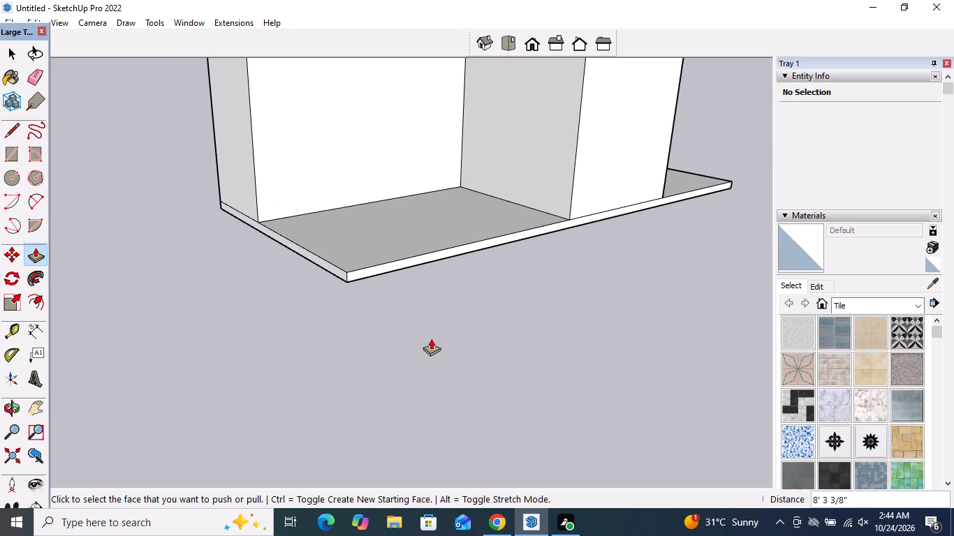
pyautogui.moveTo(431, 334); pyautogui.dragTo(431, 284, button='middle')
pyautogui.moveTo(431, 284); pyautogui.dragTo(448, 247, button='middle')
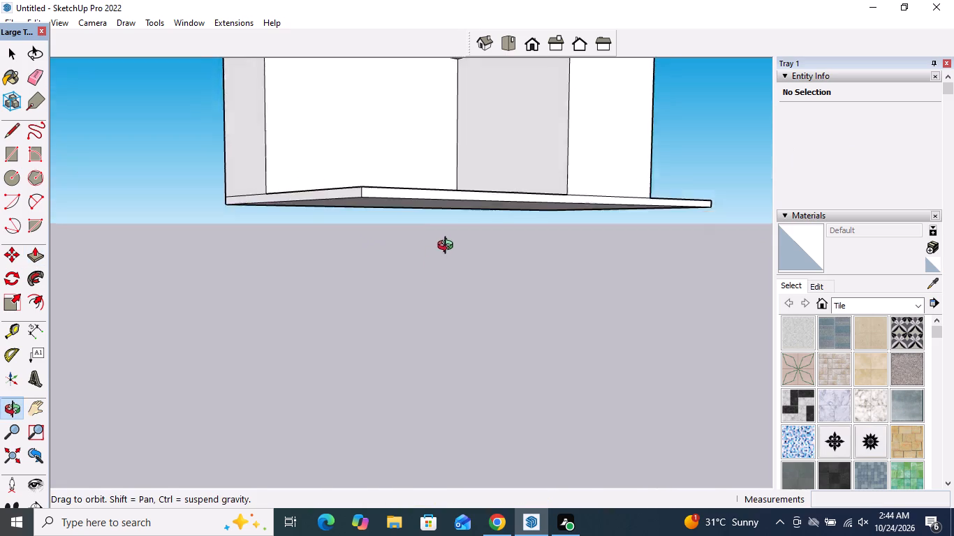
pyautogui.moveTo(448, 247); pyautogui.dragTo(443, 218, button='middle')
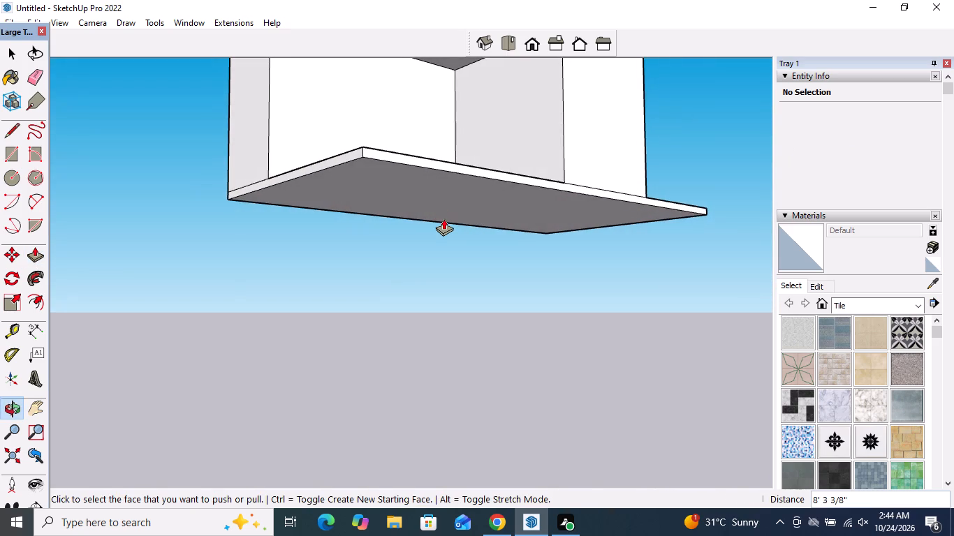
pyautogui.moveTo(443, 218); pyautogui.dragTo(513, 244, button='middle')
pyautogui.click(448, 207)
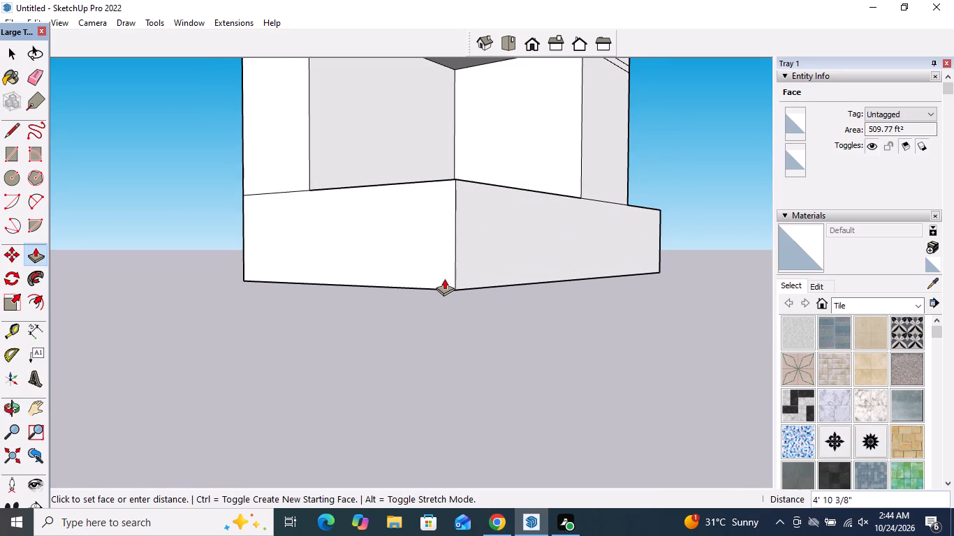
pyautogui.moveTo(444, 278); pyautogui.dragTo(436, 329, button='middle')
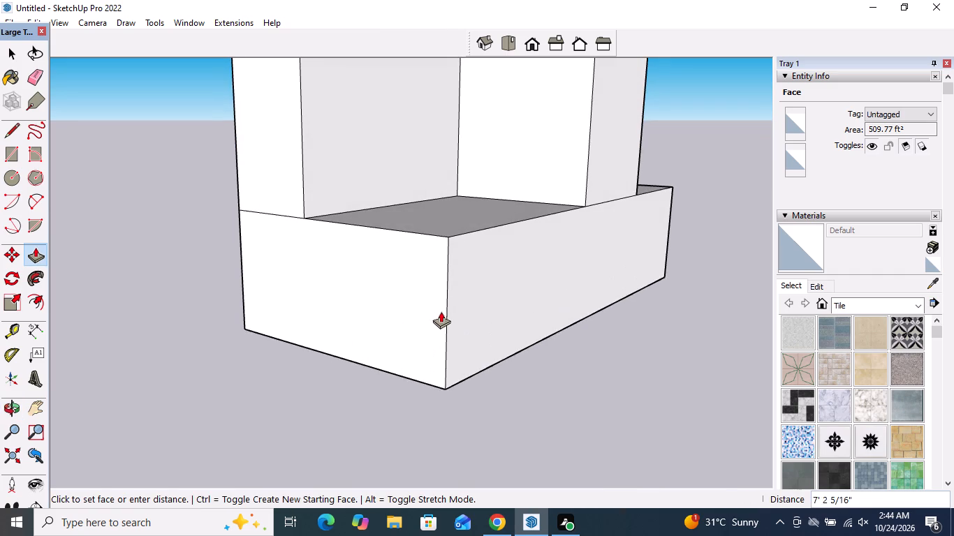
pyautogui.click(448, 272)
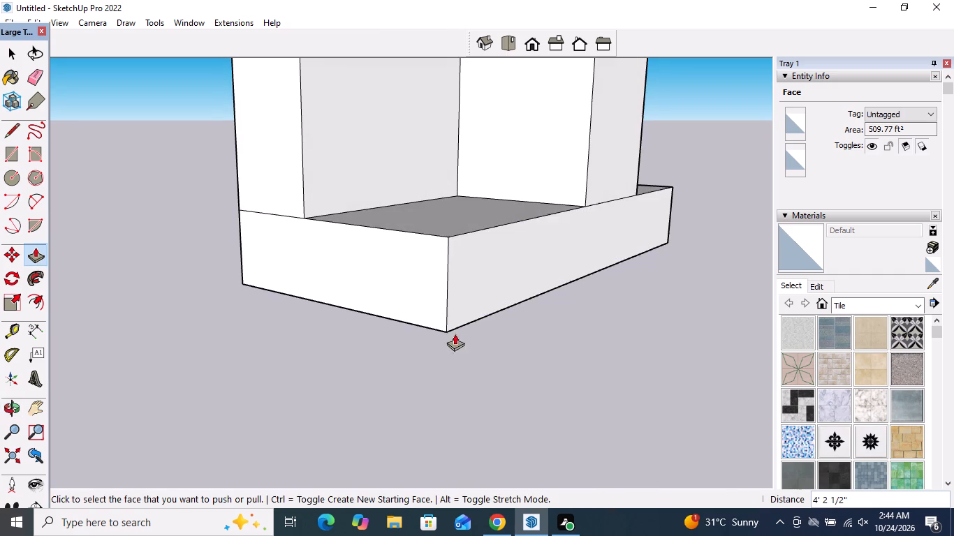
# Draw two vertical lines down the base's long side, about 4' 8 1/2" each, continuing both edges of the end bay to the bottom.
pyautogui.scroll(-4, 418, 359)
pyautogui.moveTo(457, 352); pyautogui.dragTo(390, 400, button='middle')
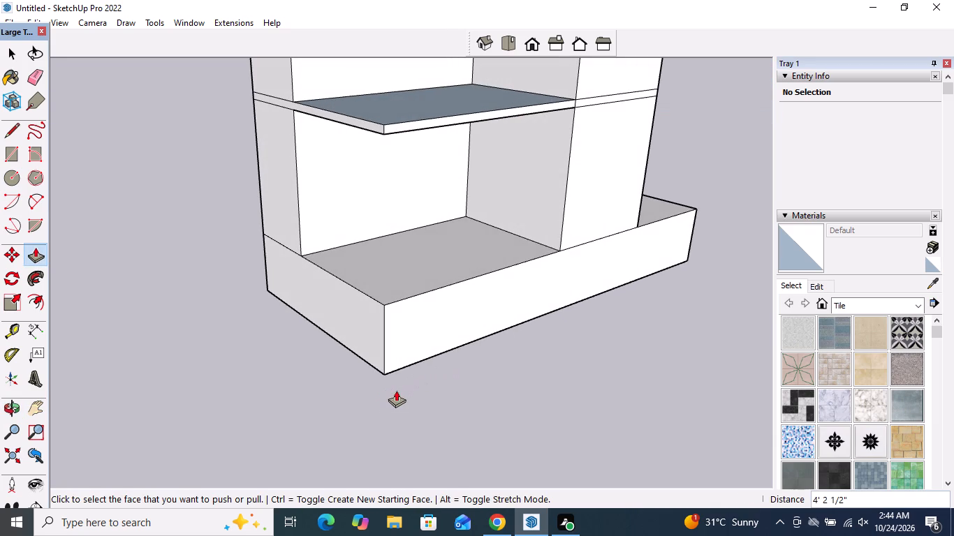
pyautogui.click(6, 131)
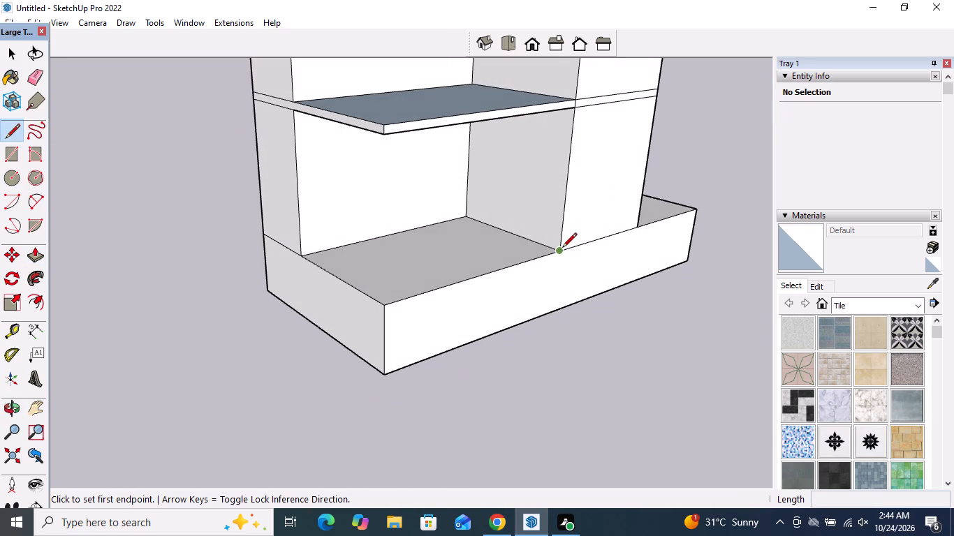
pyautogui.click(562, 248)
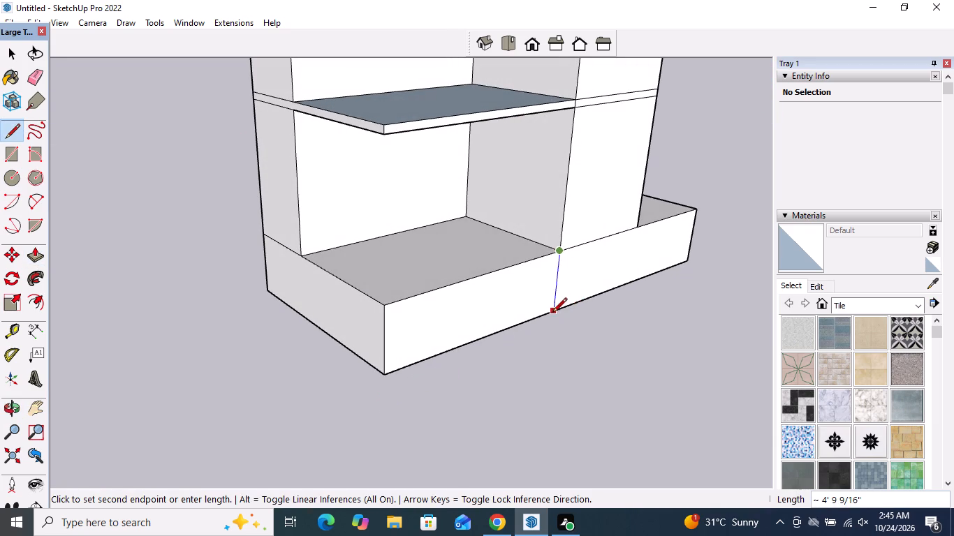
pyautogui.click(551, 313)
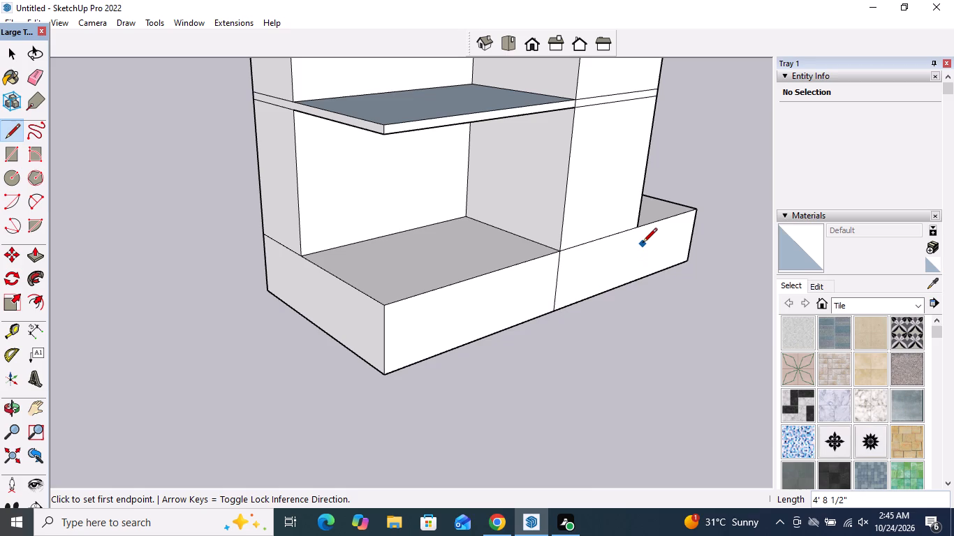
pyautogui.click(640, 225)
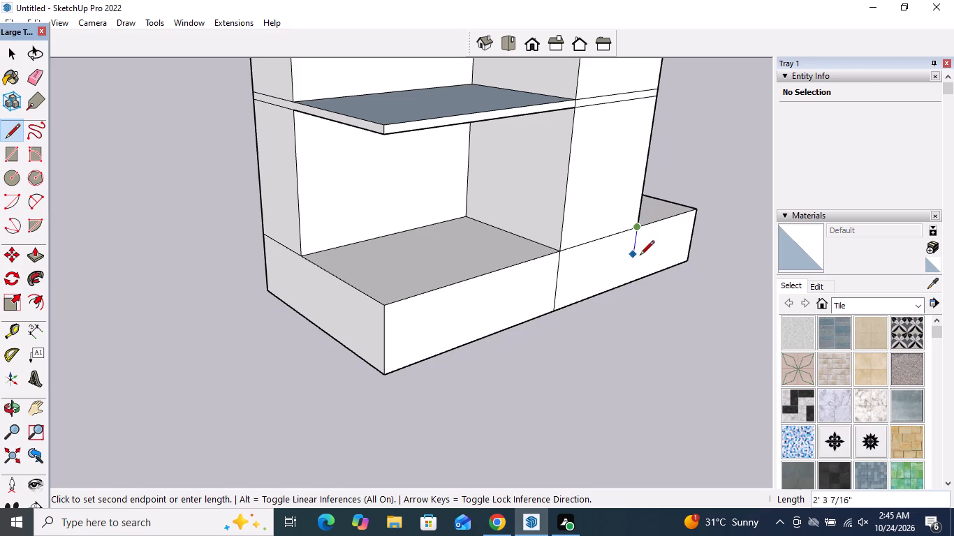
pyautogui.click(633, 283)
pyautogui.press('space')
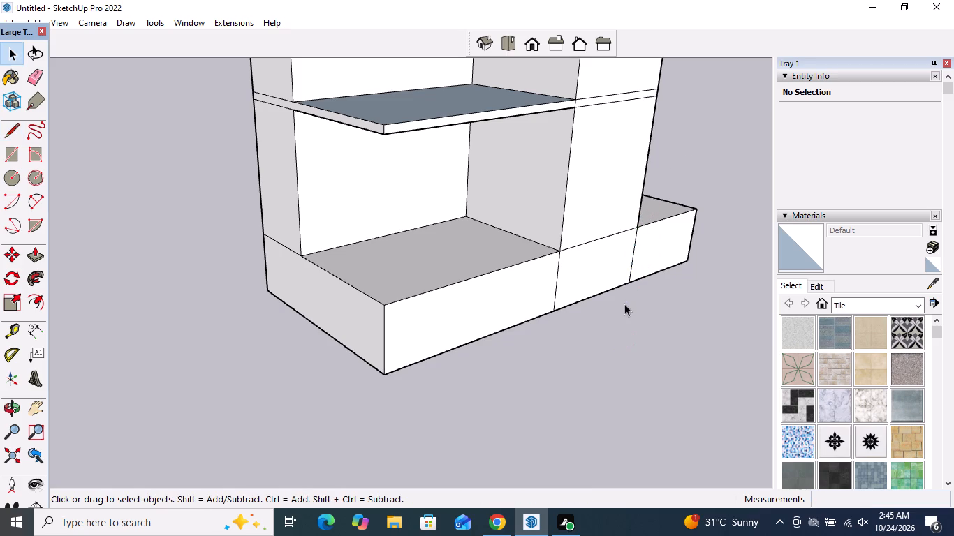
# Push/Pull the end face of the base's projecting portion inward 8' 2 7/16", flush with the building's end wall.
pyautogui.scroll(-9, 287, 232)
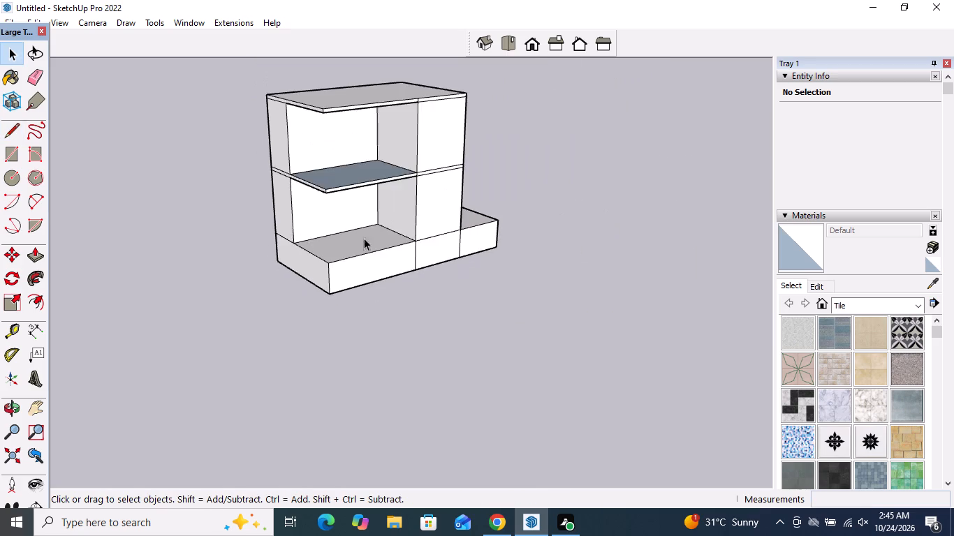
pyautogui.moveTo(522, 227); pyautogui.dragTo(199, 214, button='middle')
pyautogui.scroll(3, 468, 278)
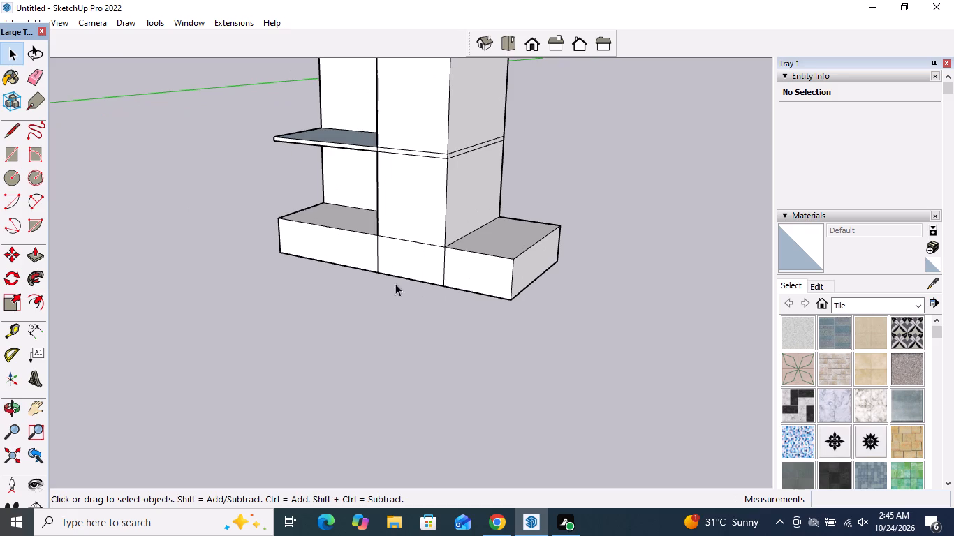
pyautogui.click(34, 260)
pyautogui.scroll(2, 499, 237)
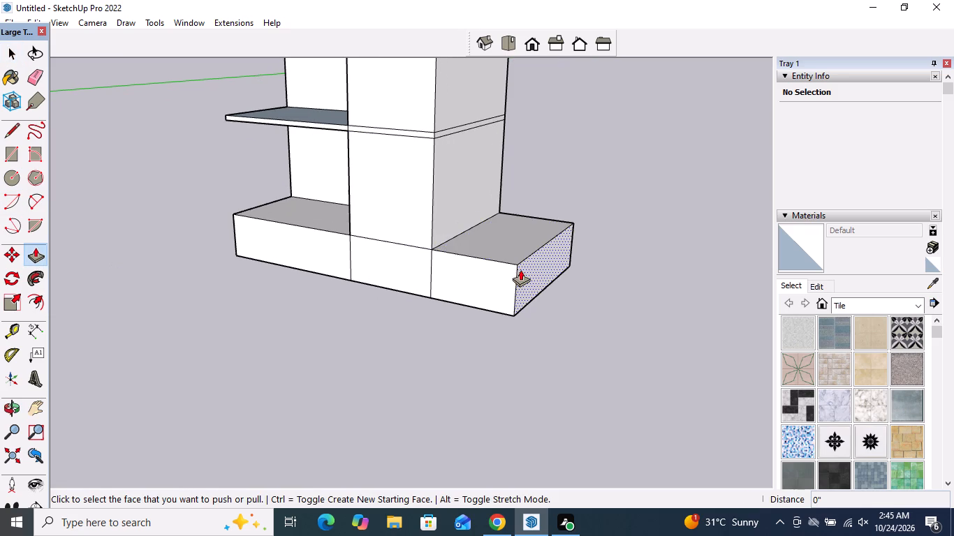
pyautogui.click(522, 270)
pyautogui.click(436, 207)
pyautogui.scroll(-5, 467, 296)
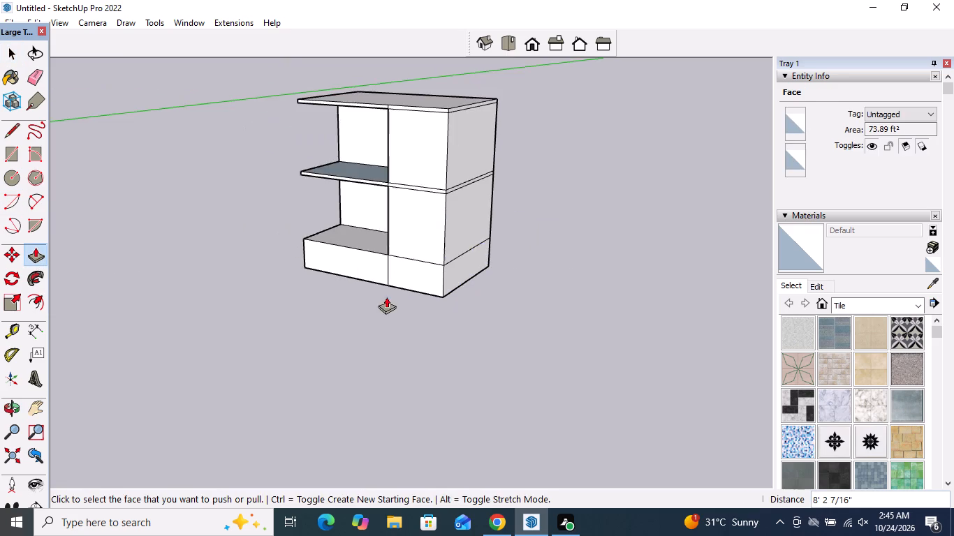
pyautogui.moveTo(368, 290); pyautogui.dragTo(686, 246, button='middle')
pyautogui.moveTo(353, 279); pyautogui.dragTo(435, 294, button='middle')
pyautogui.scroll(6, 375, 253)
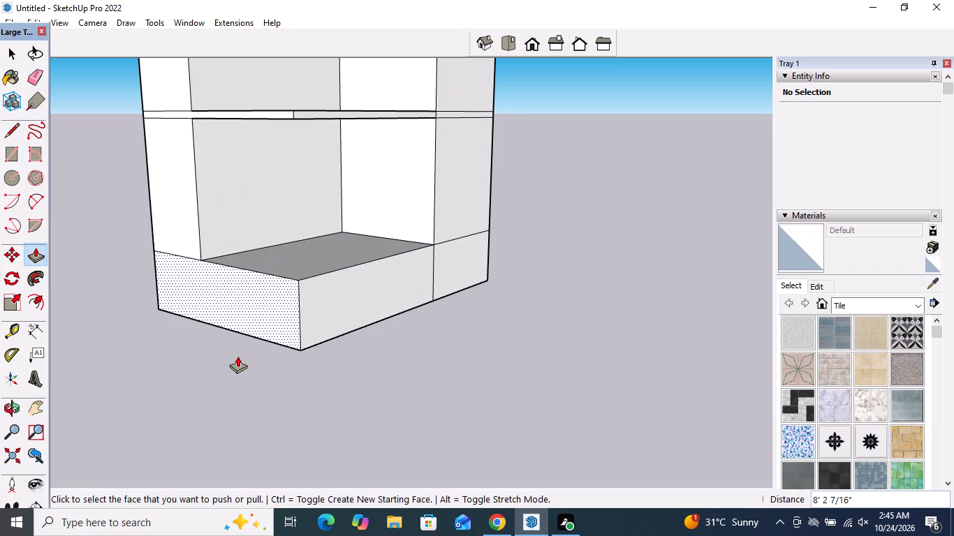
pyautogui.press('space')
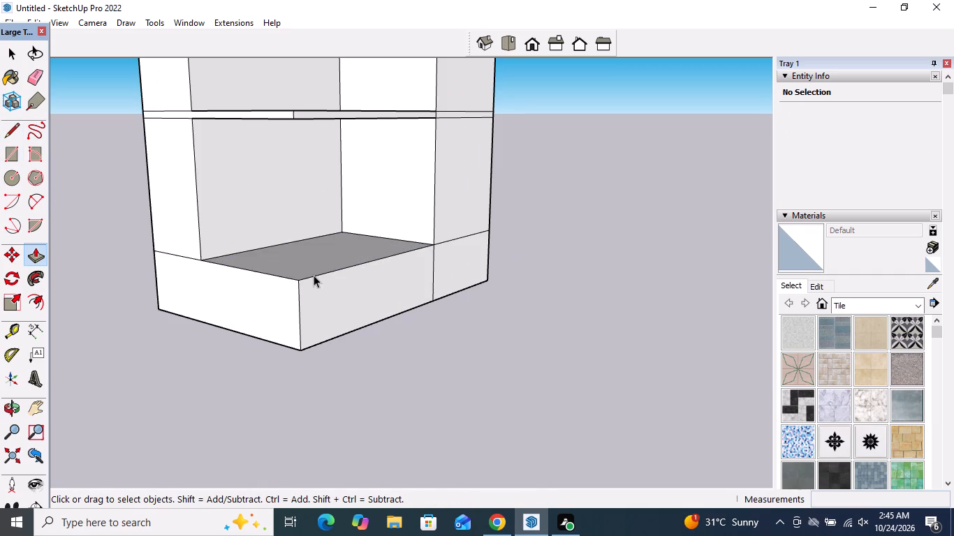
# Copy the top edge of the base's front face under the recess down 4' 8 1/2" and divide the distance into 5 equal strips.
pyautogui.click(314, 277)
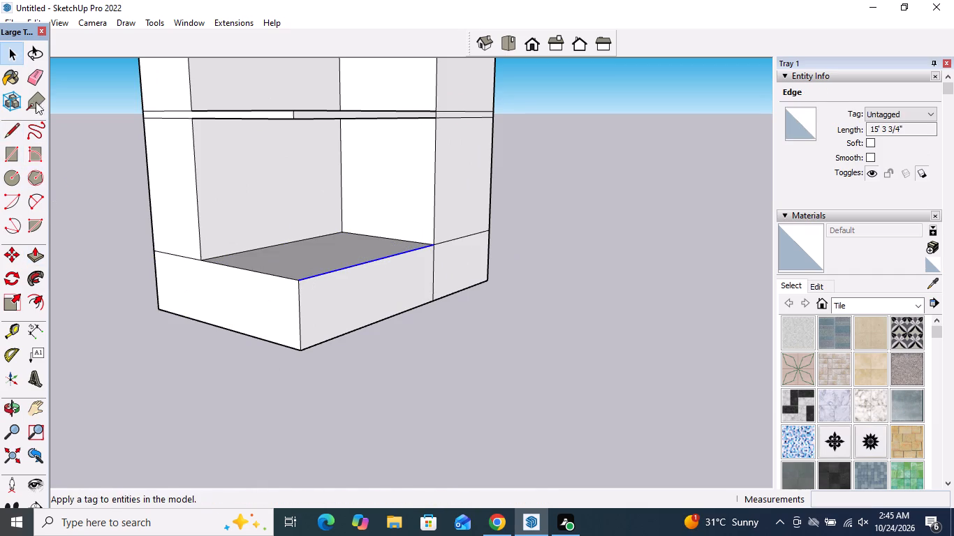
pyautogui.click(10, 265)
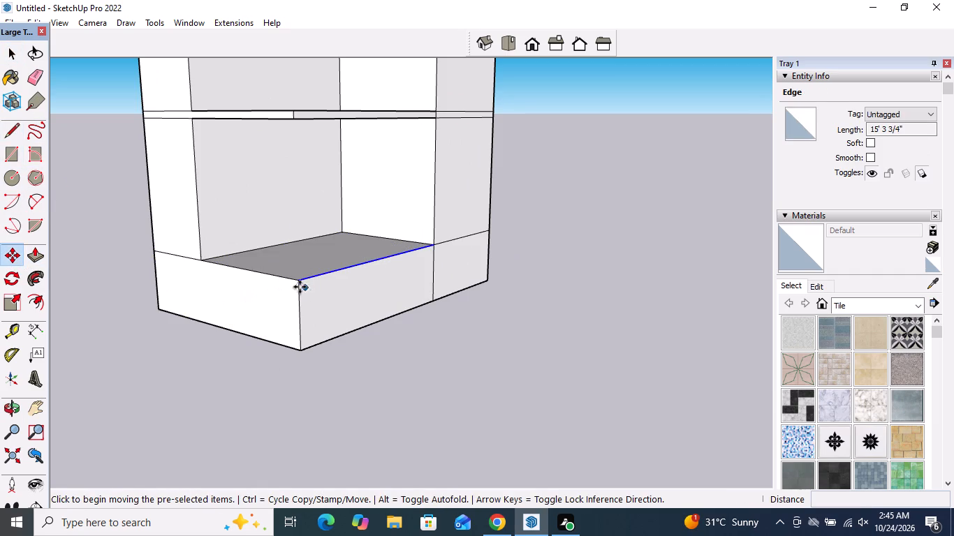
pyautogui.click(298, 282)
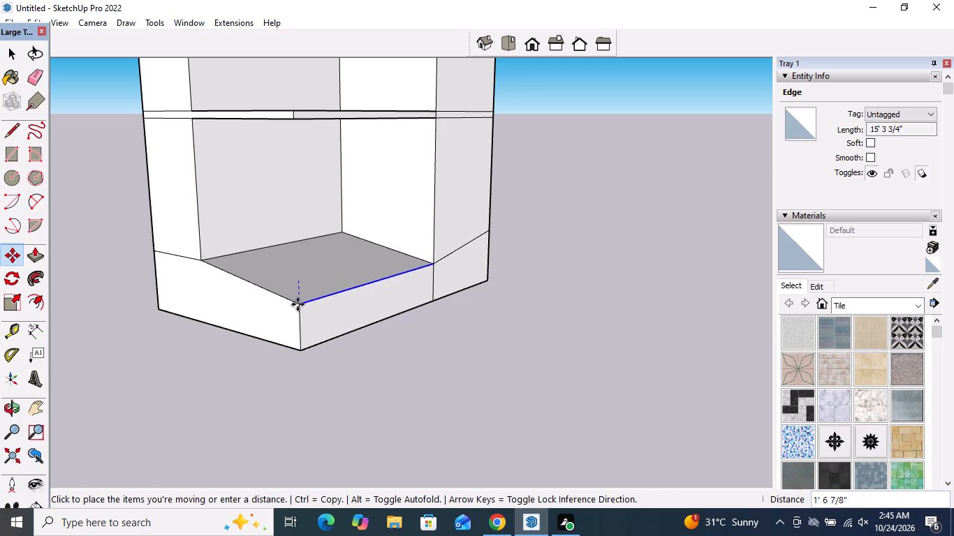
pyautogui.click(302, 347)
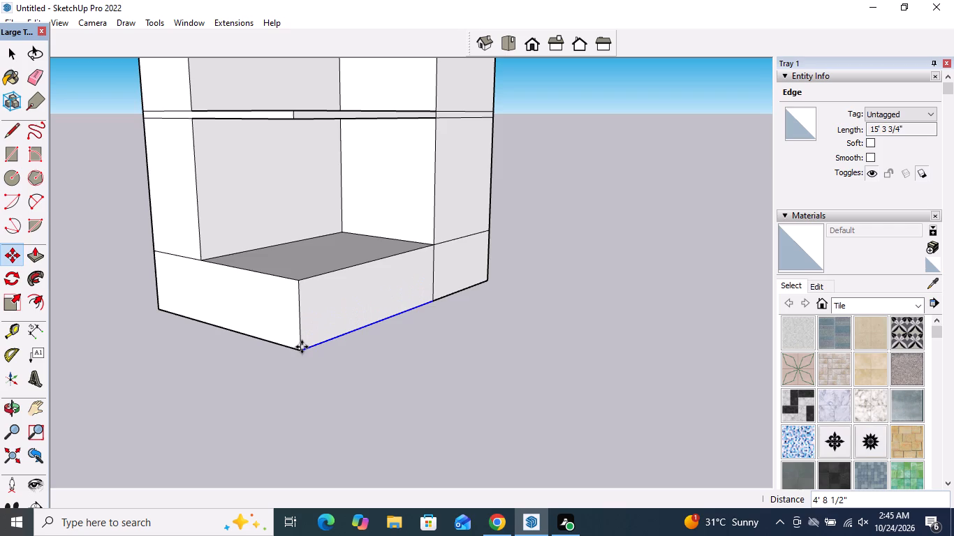
pyautogui.hotkey('shift', '/')
pyautogui.press('5')
pyautogui.press('Return')
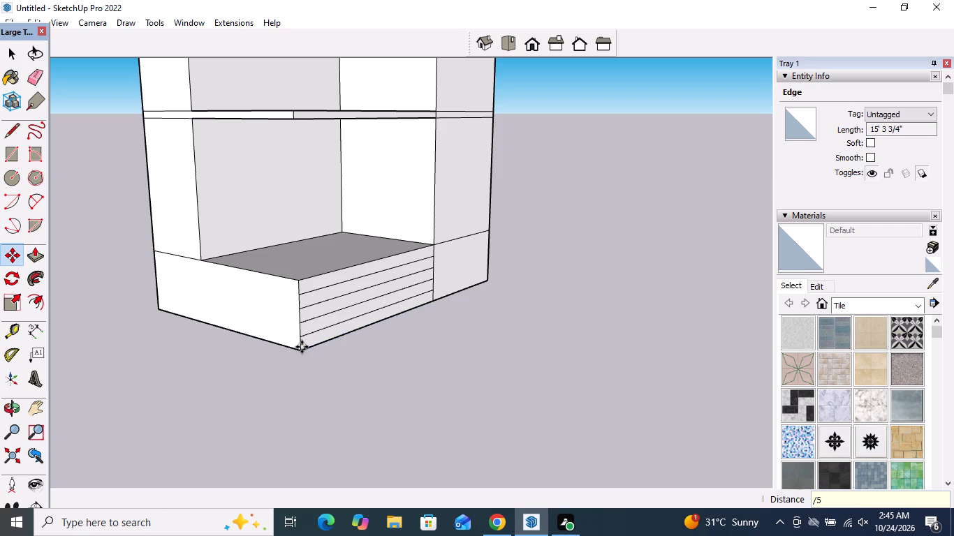
pyautogui.press('space')
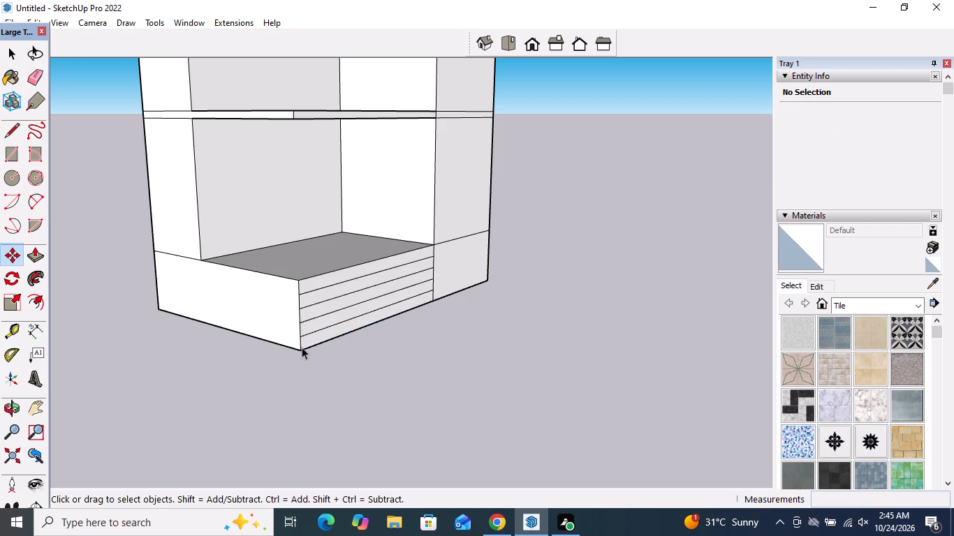
# Push/Pull the four lower strips outward, bottom to top, about 8' 3 11/16", 7' 2 3/8", 5' 8 9/16" and 1' 9 1/4" to form steps.
pyautogui.click(38, 264)
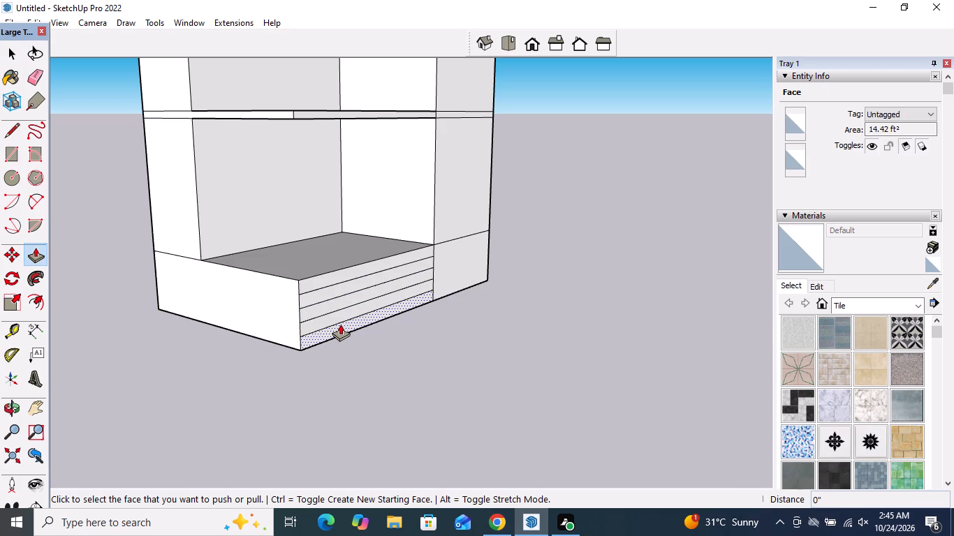
pyautogui.click(340, 324)
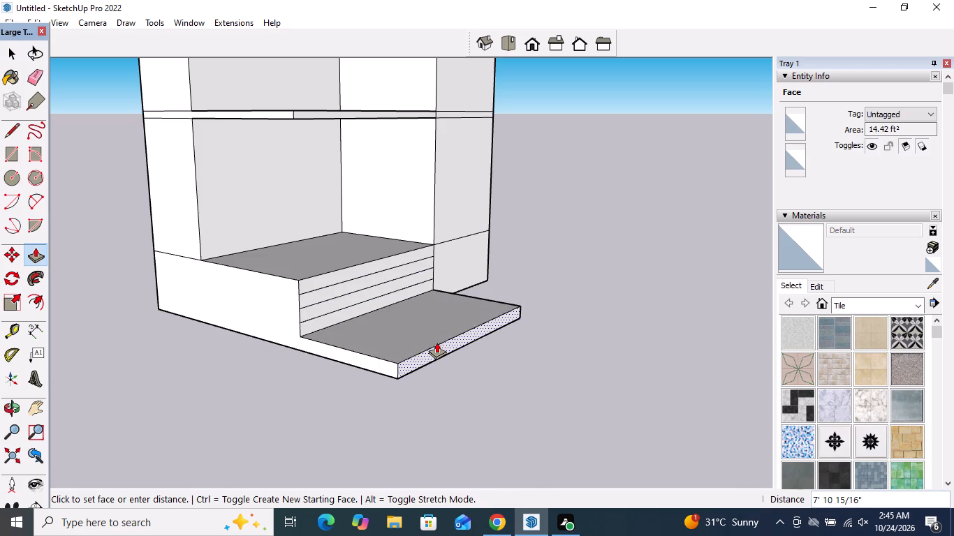
pyautogui.click(442, 342)
pyautogui.scroll(7, 332, 325)
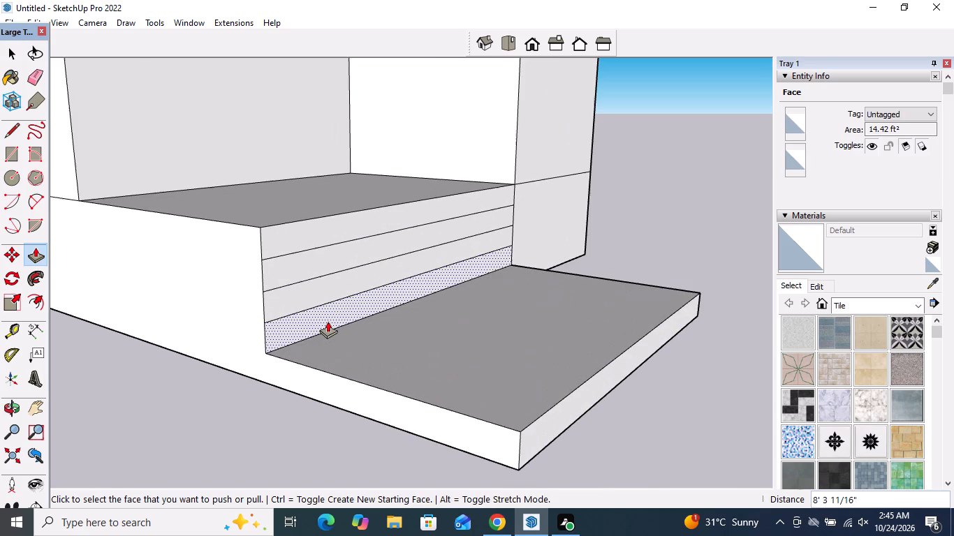
pyautogui.click(309, 322)
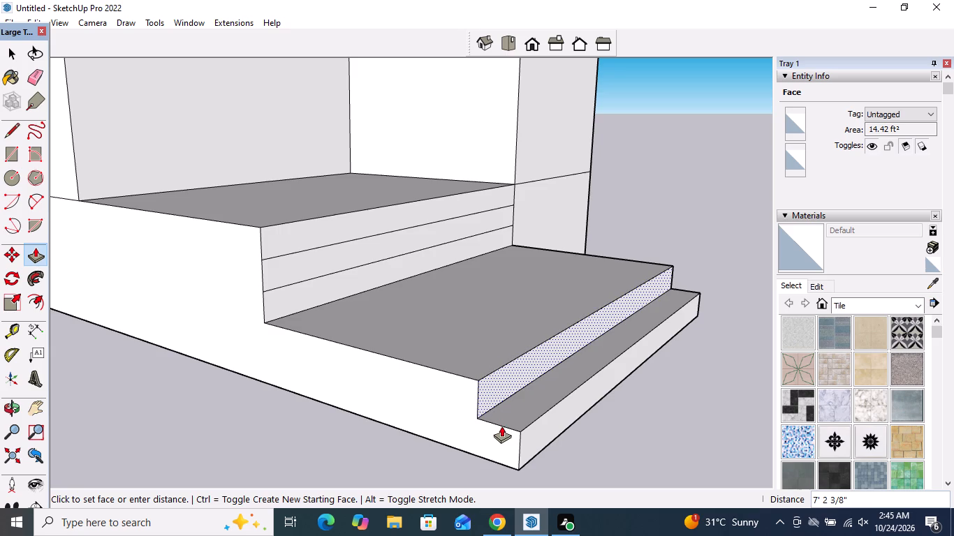
pyautogui.click(501, 426)
pyautogui.click(285, 299)
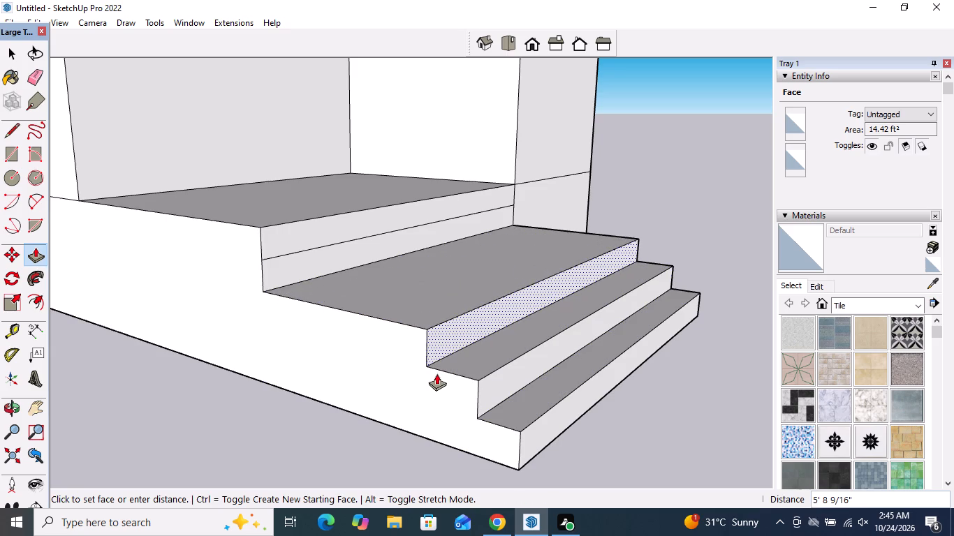
pyautogui.click(436, 373)
pyautogui.click(293, 278)
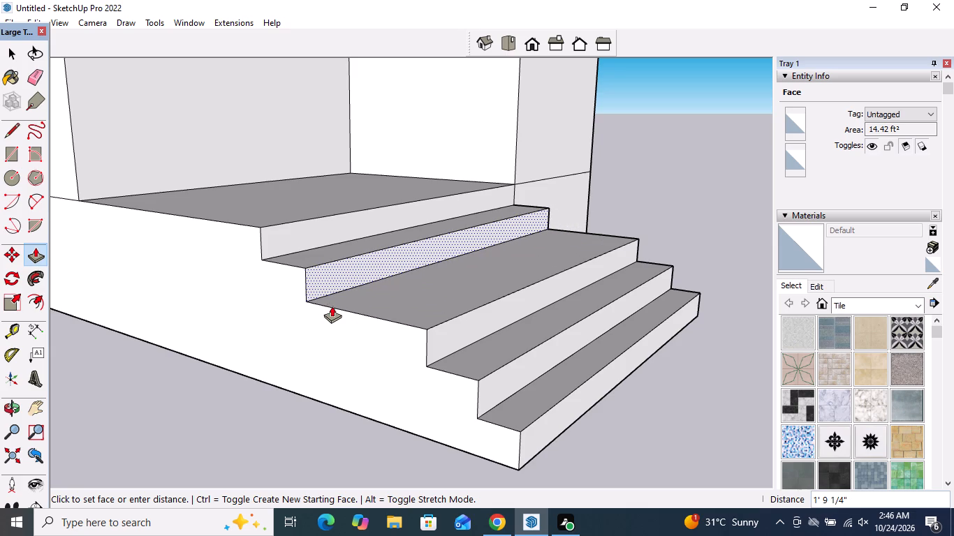
pyautogui.click(331, 306)
# Push/Pull the third, second and bottom risers back inward about 2' 1 5/16", 1' 8 1/8" and 1' 1 15/16" to even the treads.
pyautogui.click(448, 328)
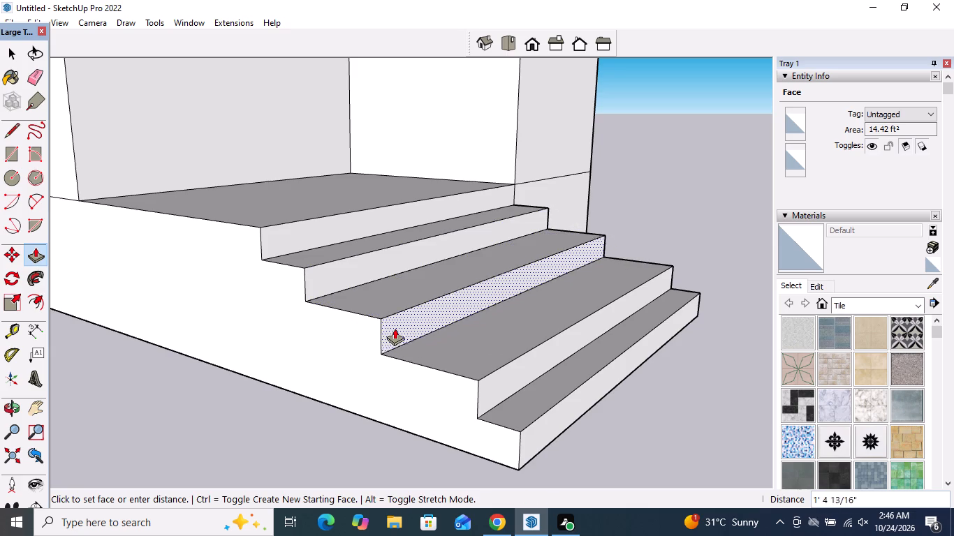
pyautogui.click(379, 325)
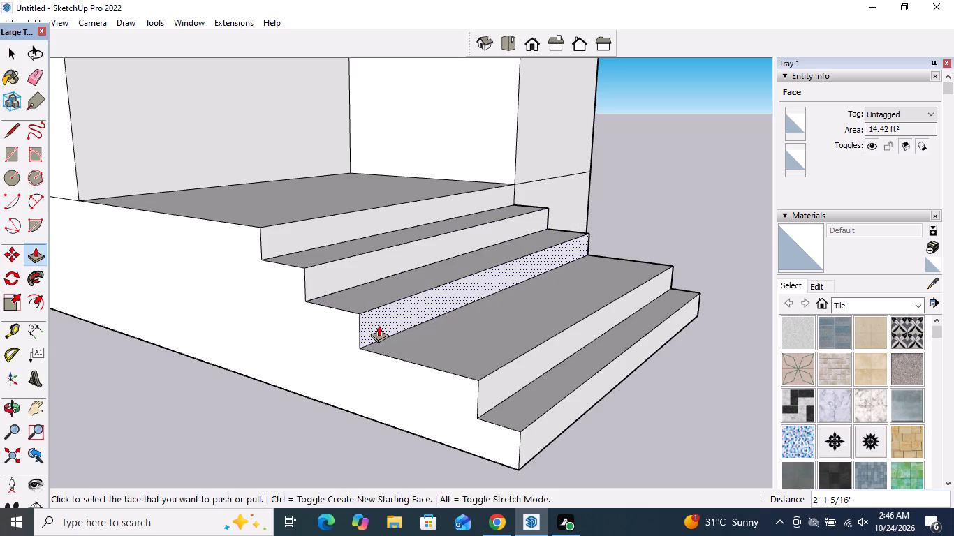
pyautogui.click(493, 376)
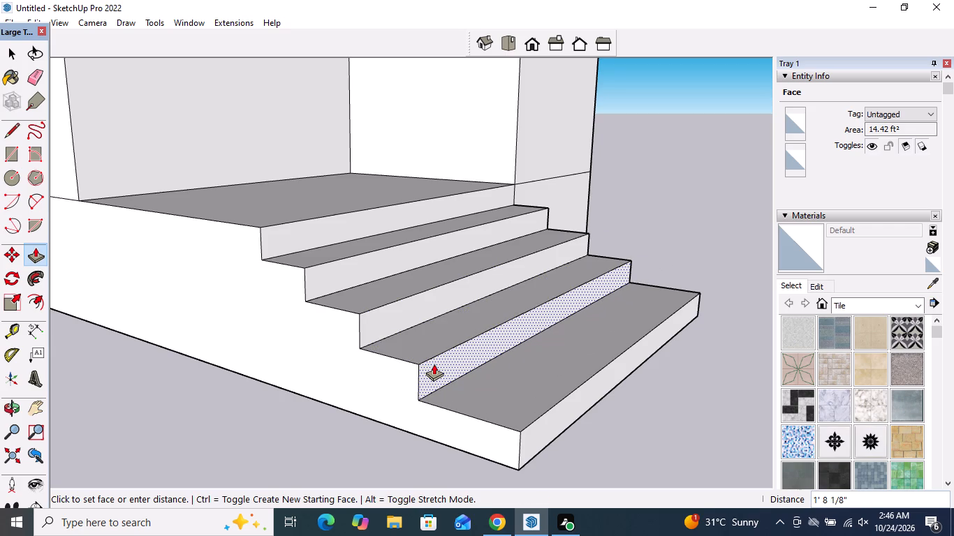
pyautogui.click(434, 364)
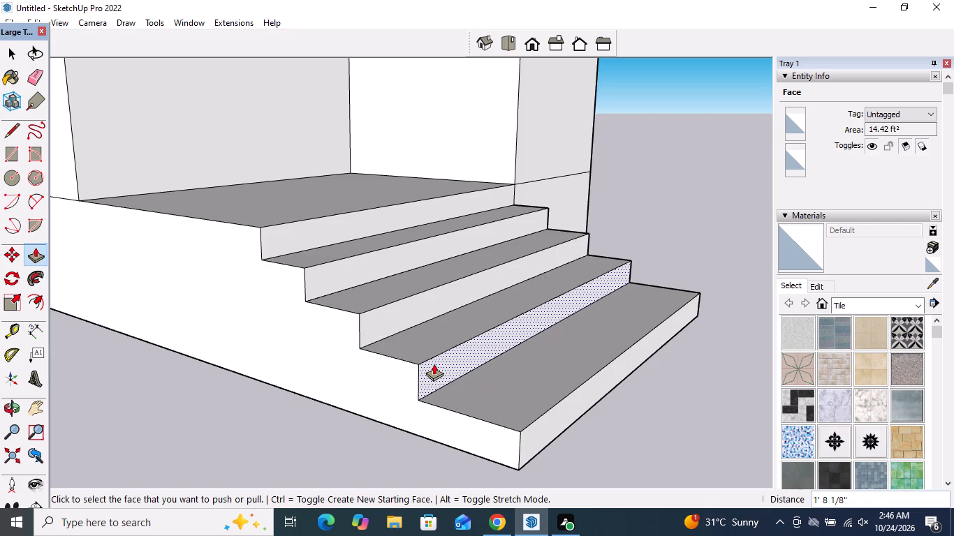
pyautogui.click(550, 425)
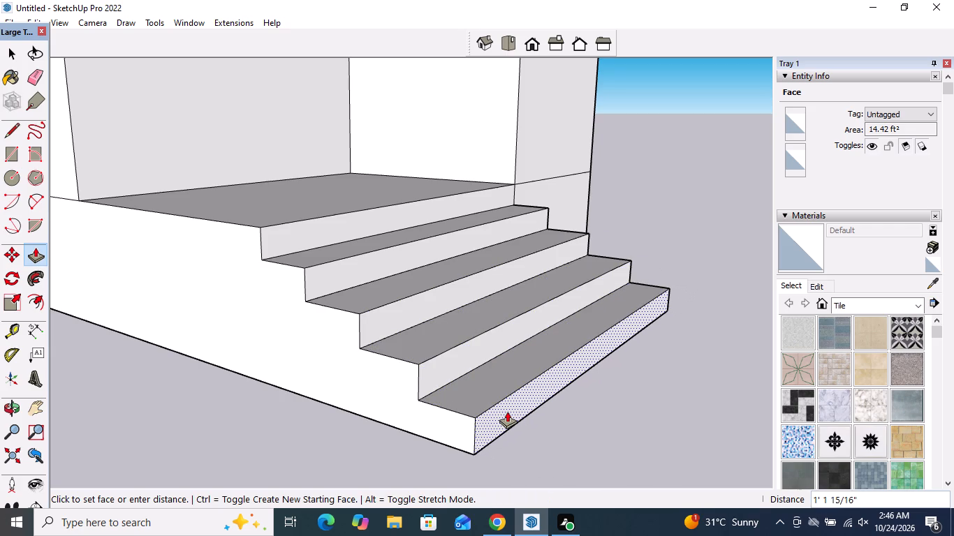
pyautogui.click(507, 411)
# Erase the three horizontal lines between the steps on the staircase's side face next to the end bay.
pyautogui.scroll(-5, 403, 338)
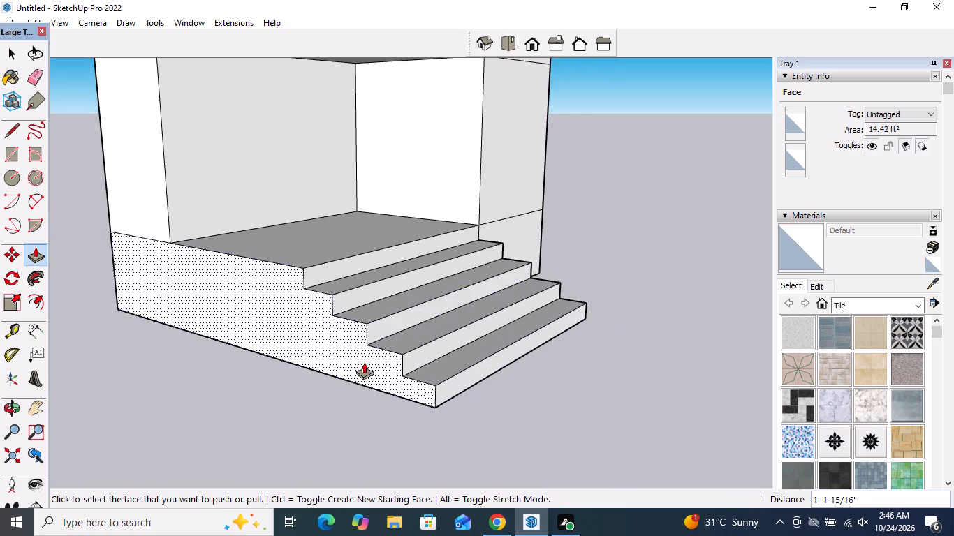
pyautogui.moveTo(363, 362); pyautogui.dragTo(248, 412, button='middle')
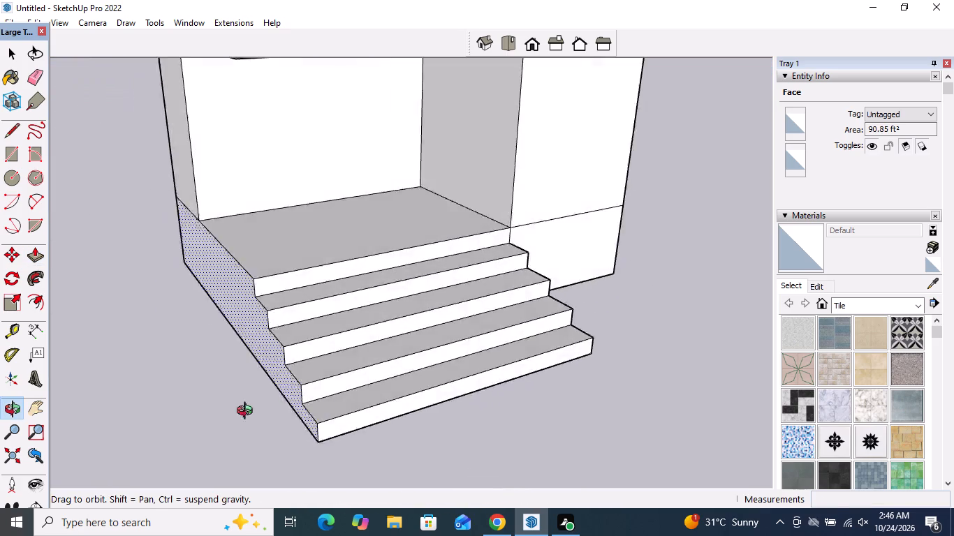
pyautogui.moveTo(248, 412); pyautogui.dragTo(182, 431, button='middle')
pyautogui.moveTo(718, 389); pyautogui.dragTo(314, 355, button='middle')
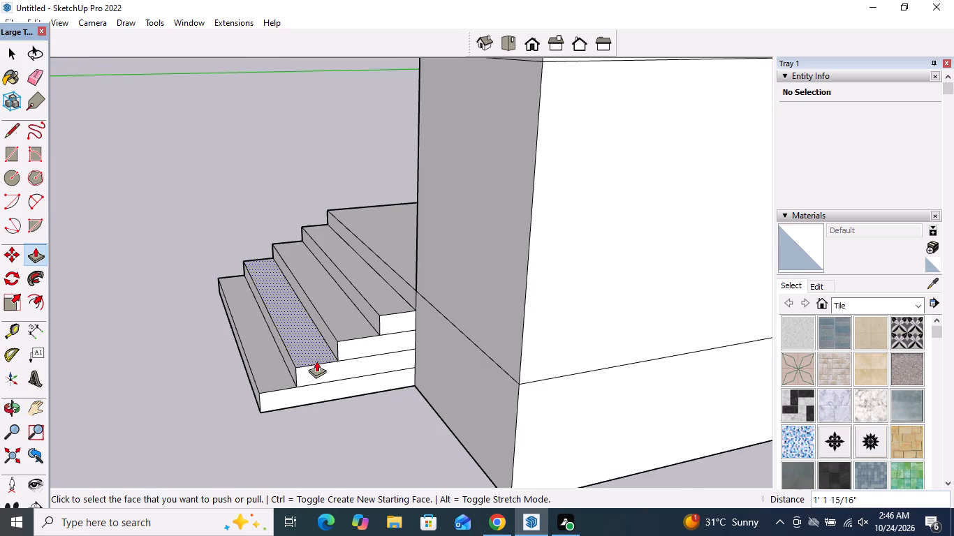
pyautogui.scroll(5, 316, 361)
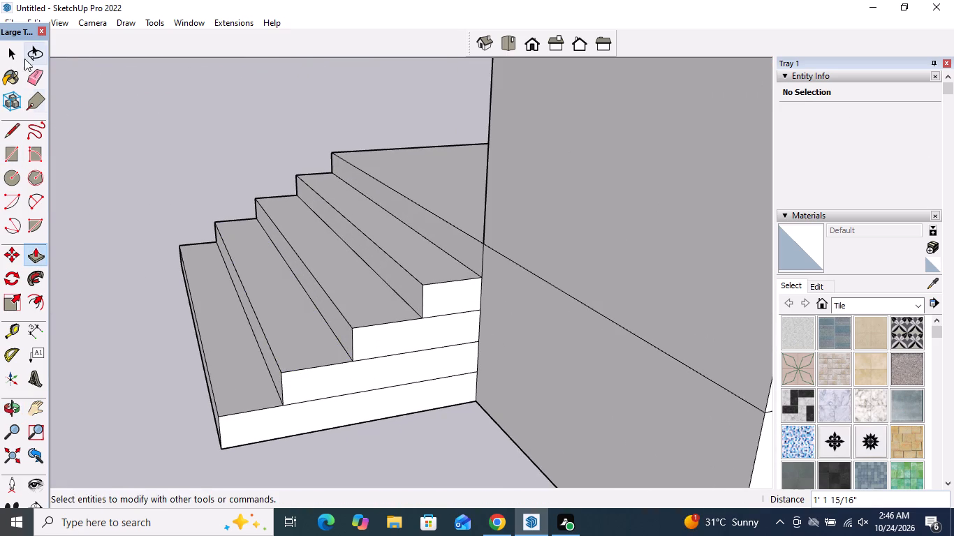
pyautogui.click(27, 78)
pyautogui.scroll(2, 339, 383)
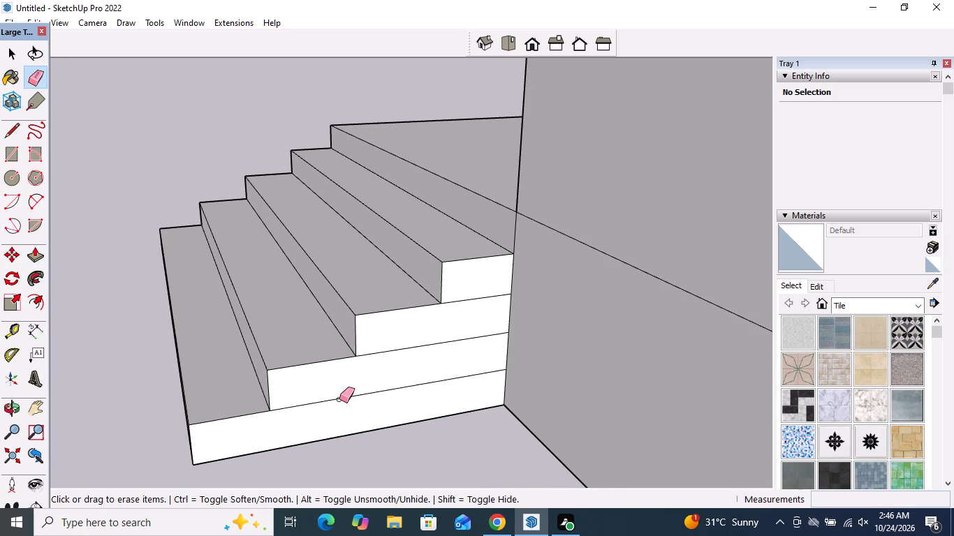
pyautogui.click(339, 399)
pyautogui.click(409, 348)
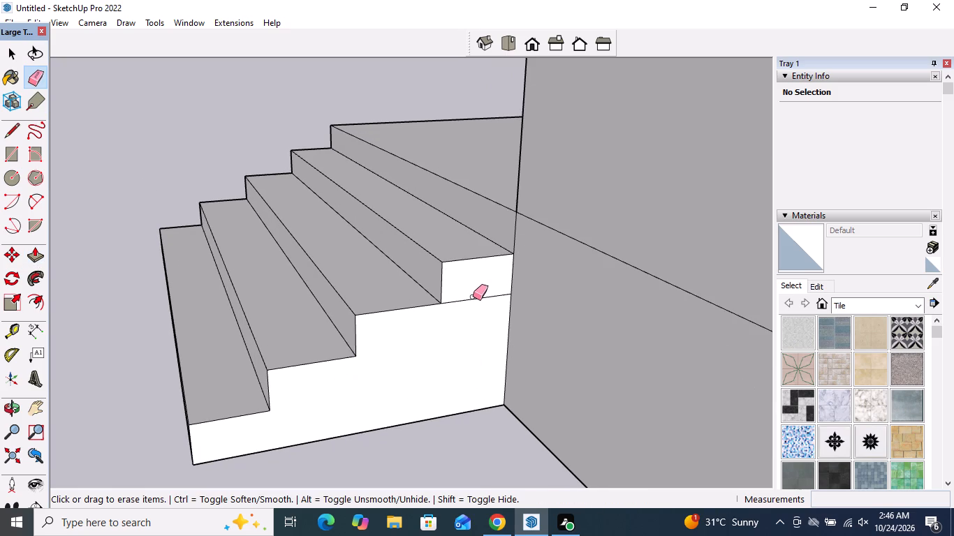
pyautogui.click(469, 299)
# Erase the horizontal edge separating the end wall from the base on the staircase's other side, merging the two faces.
pyautogui.scroll(-10, 469, 299)
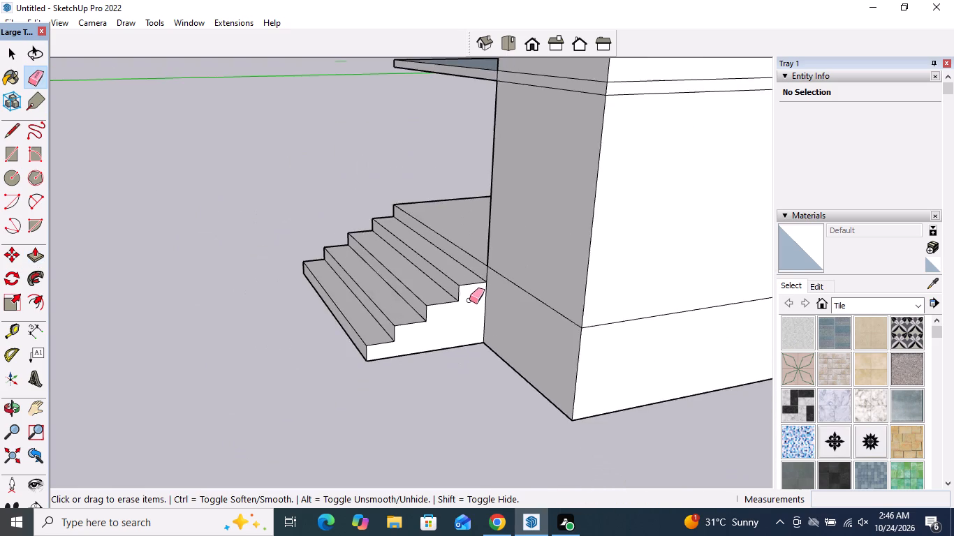
pyautogui.scroll(-1, 469, 300)
pyautogui.moveTo(302, 338); pyautogui.dragTo(712, 362, button='middle')
pyautogui.moveTo(405, 350); pyautogui.dragTo(673, 344, button='middle')
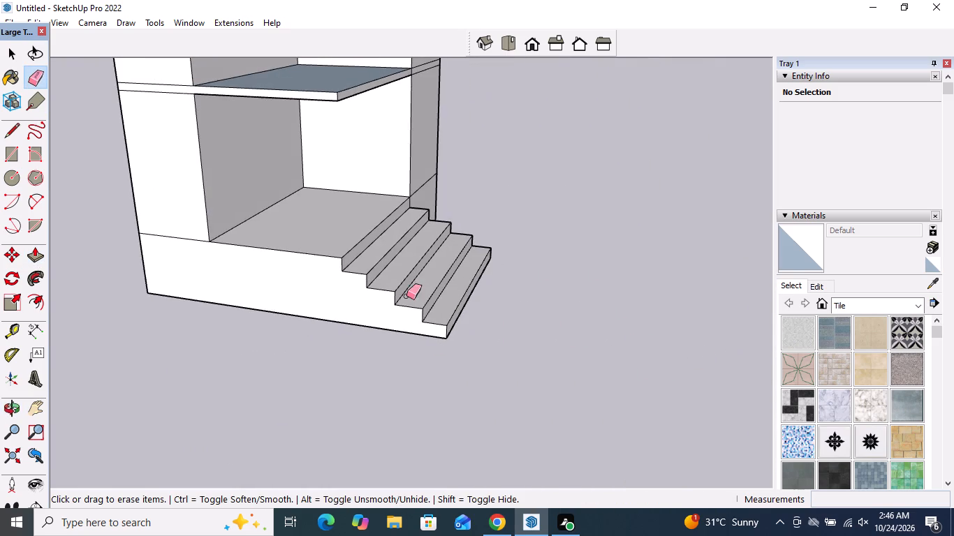
pyautogui.scroll(4, 400, 290)
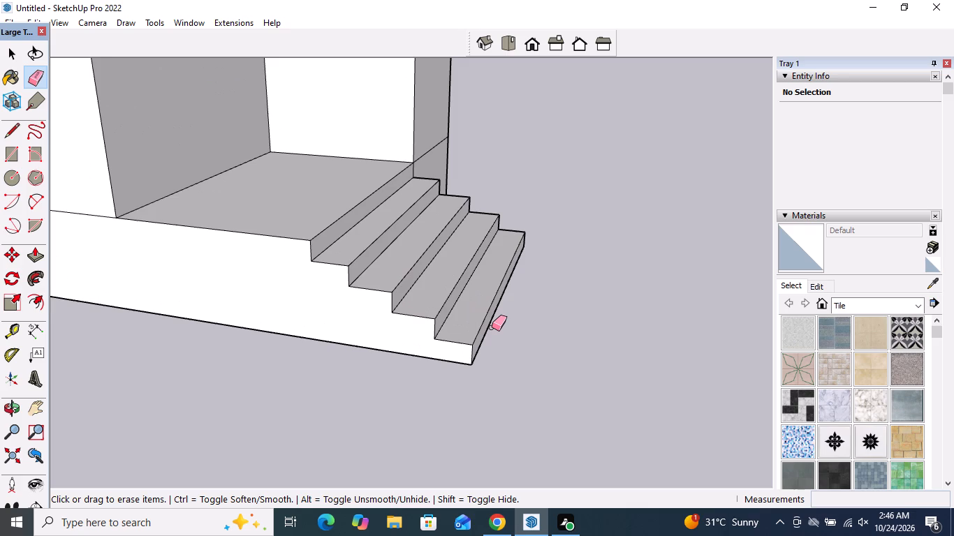
pyautogui.press('space')
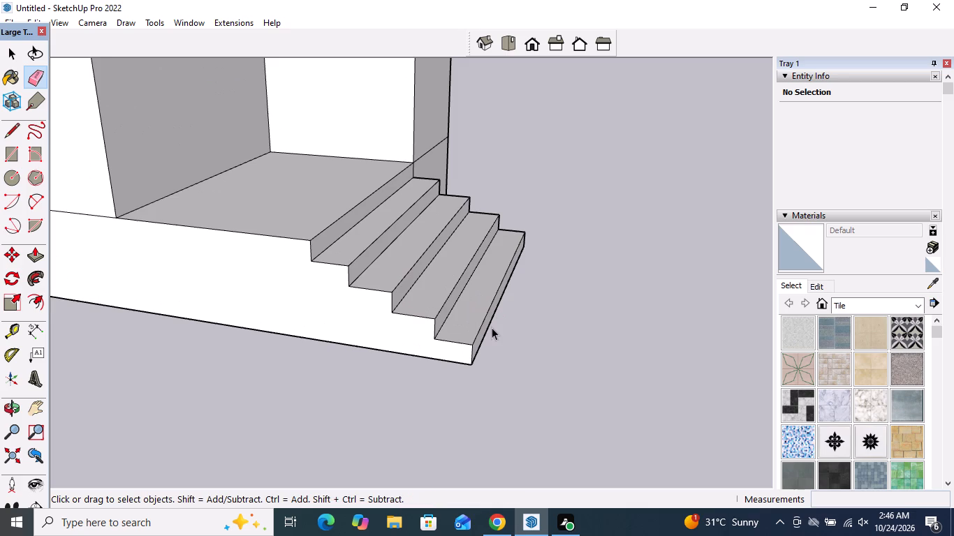
pyautogui.scroll(-5, 492, 327)
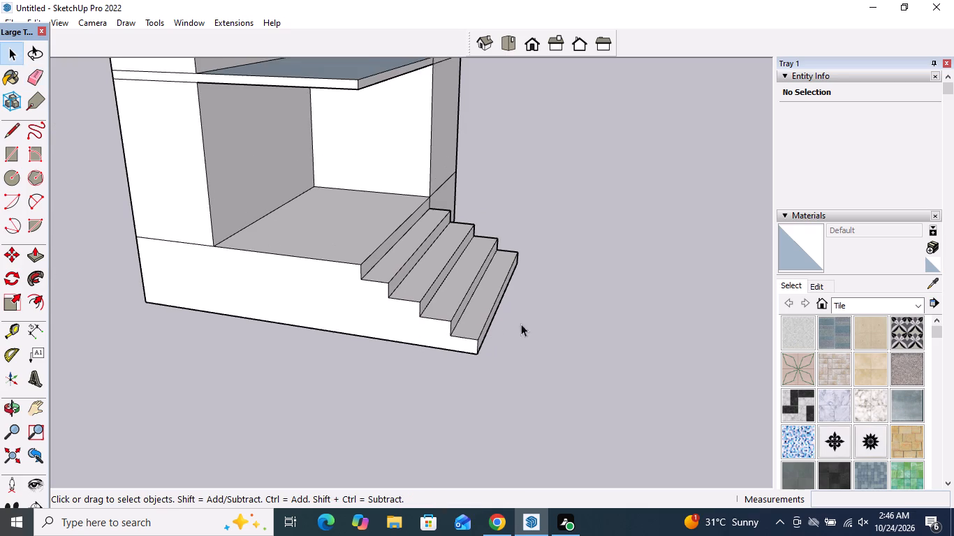
pyautogui.moveTo(548, 329); pyautogui.dragTo(636, 285, button='middle')
pyautogui.moveTo(606, 295); pyautogui.dragTo(504, 322, button='middle')
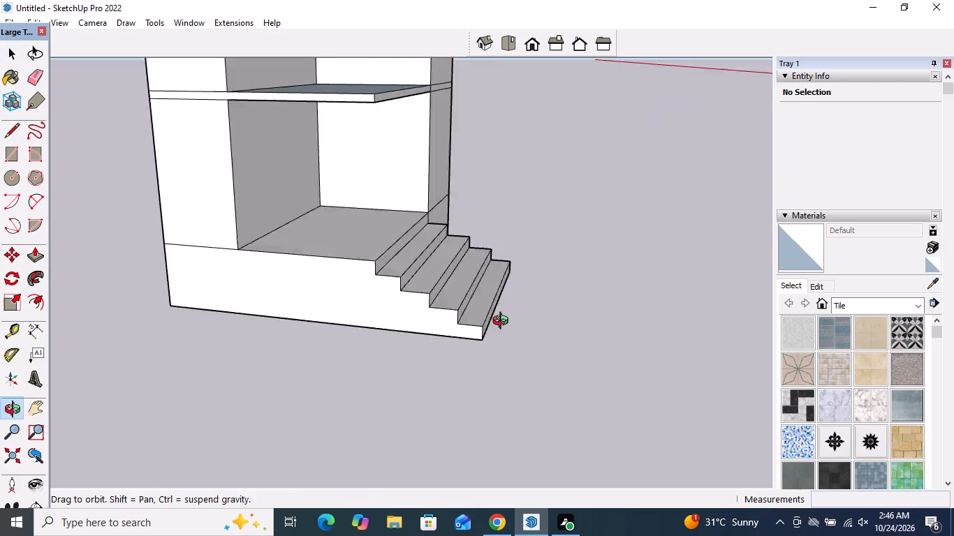
pyautogui.moveTo(504, 322); pyautogui.dragTo(284, 322, button='middle')
pyautogui.click(43, 83)
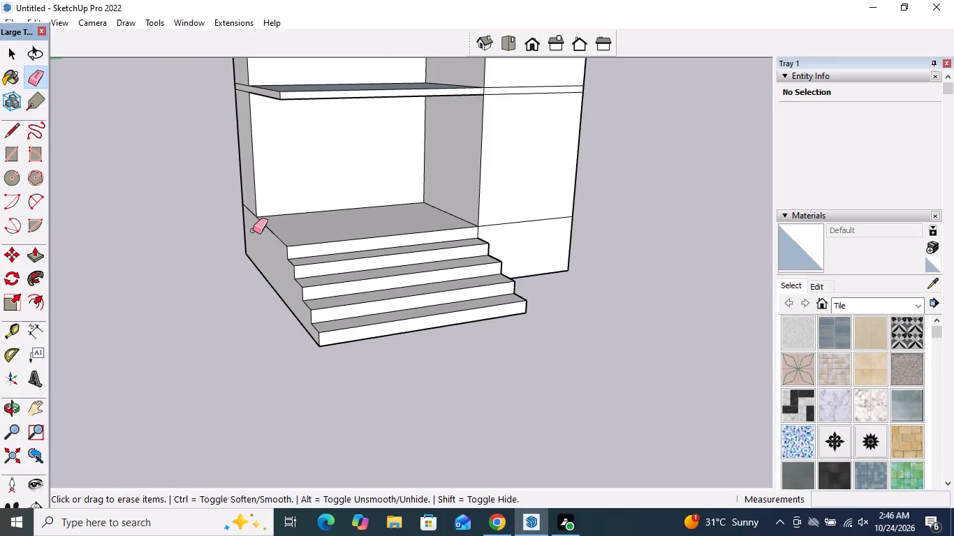
pyautogui.moveTo(253, 230); pyautogui.dragTo(488, 253, button='middle')
pyautogui.scroll(3, 288, 258)
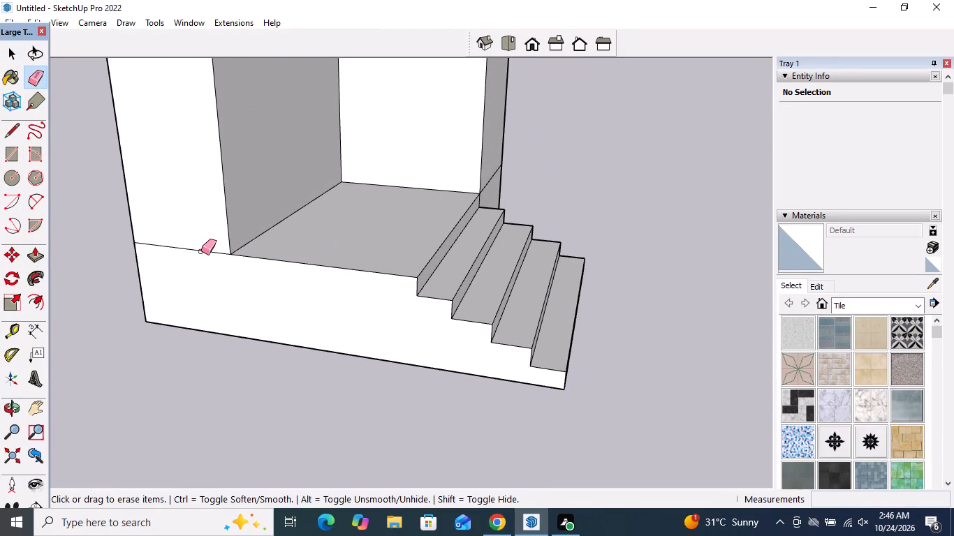
pyautogui.click(200, 250)
pyautogui.scroll(-11, 230, 302)
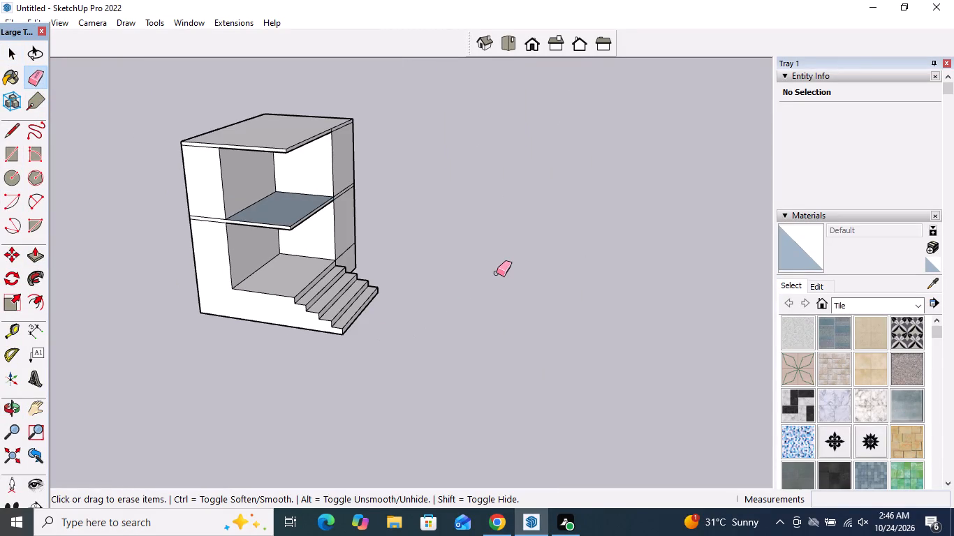
pyautogui.press('space')
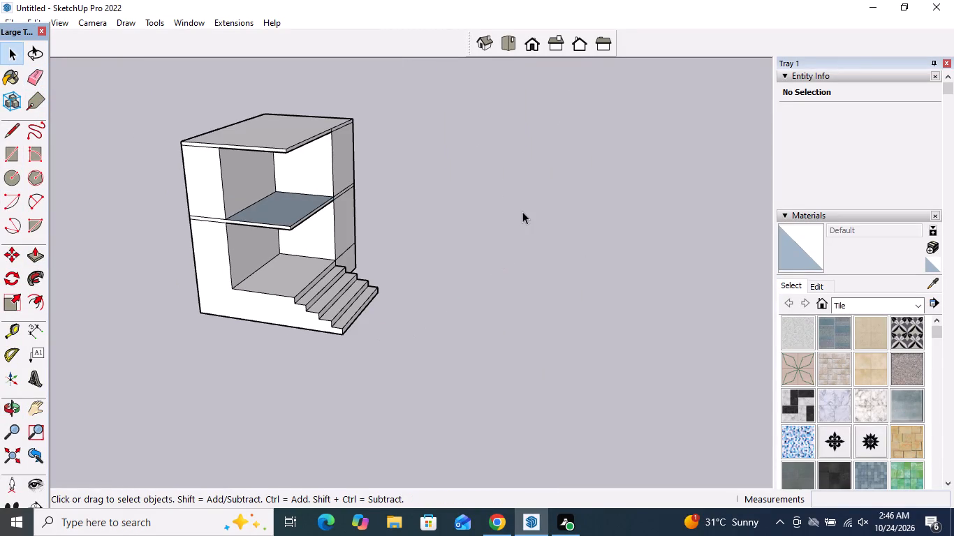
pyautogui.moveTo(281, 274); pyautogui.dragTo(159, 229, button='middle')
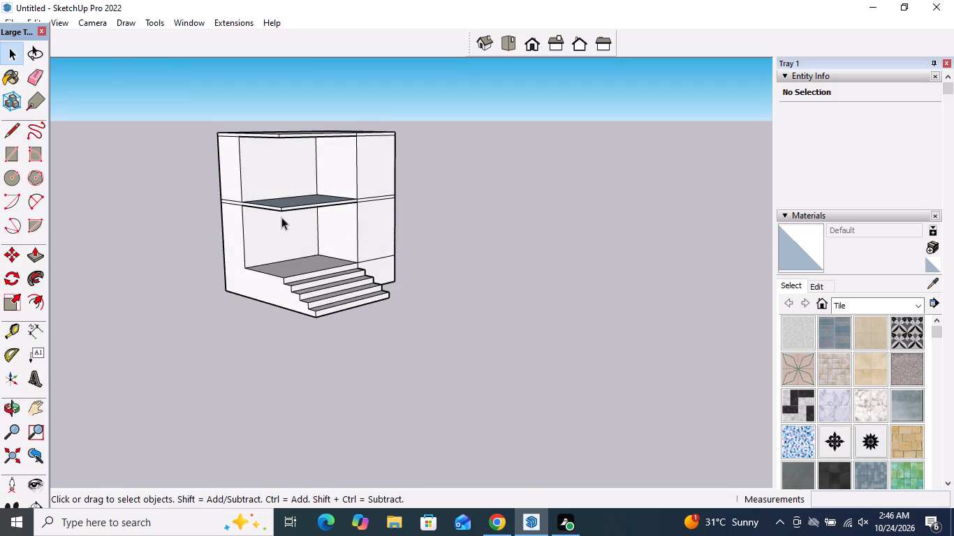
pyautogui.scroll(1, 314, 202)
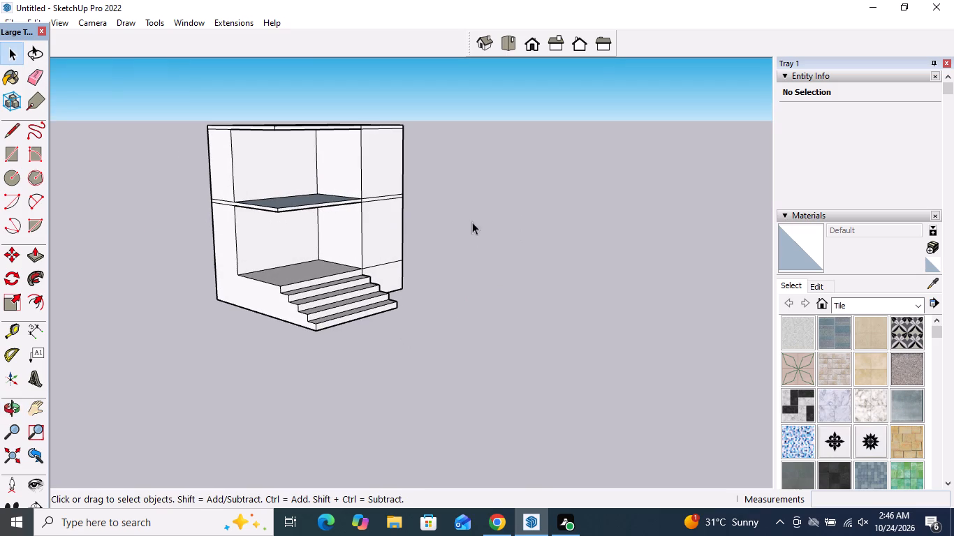
# Erase the base line, both floor-slab lines and the roof-slab line across the end bay's front face, merging it into one face.
pyautogui.moveTo(413, 276); pyautogui.dragTo(332, 275, button='middle')
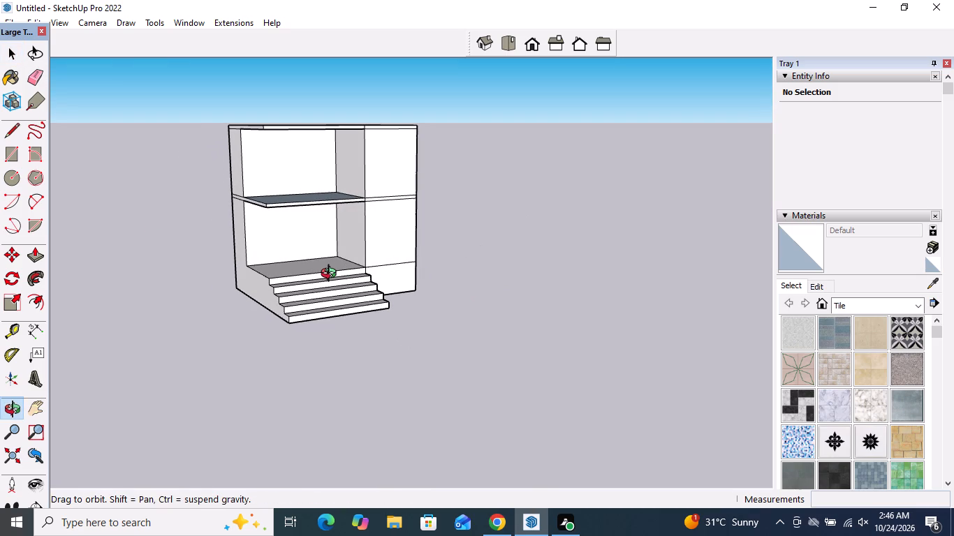
pyautogui.moveTo(332, 275); pyautogui.dragTo(367, 262, button='middle')
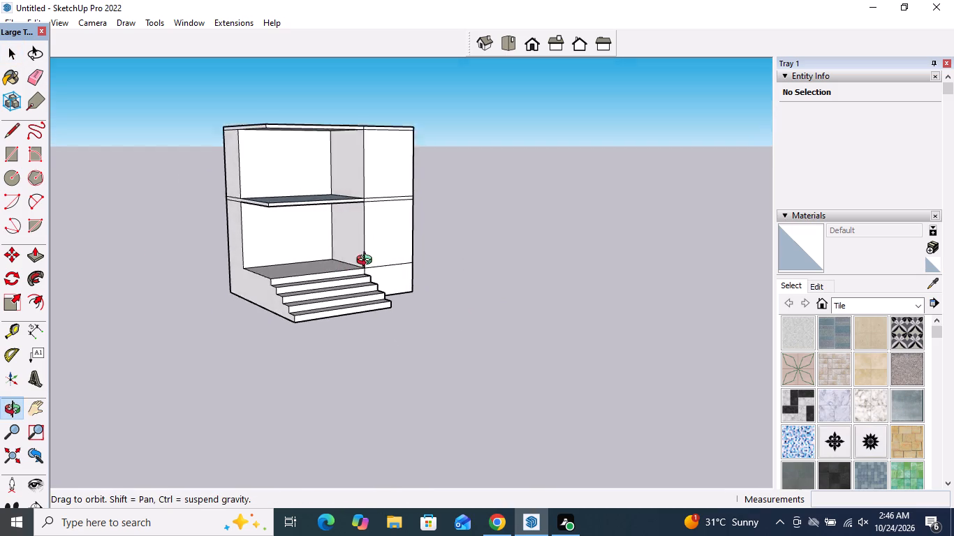
pyautogui.moveTo(367, 262); pyautogui.dragTo(376, 259, button='middle')
pyautogui.scroll(4, 397, 193)
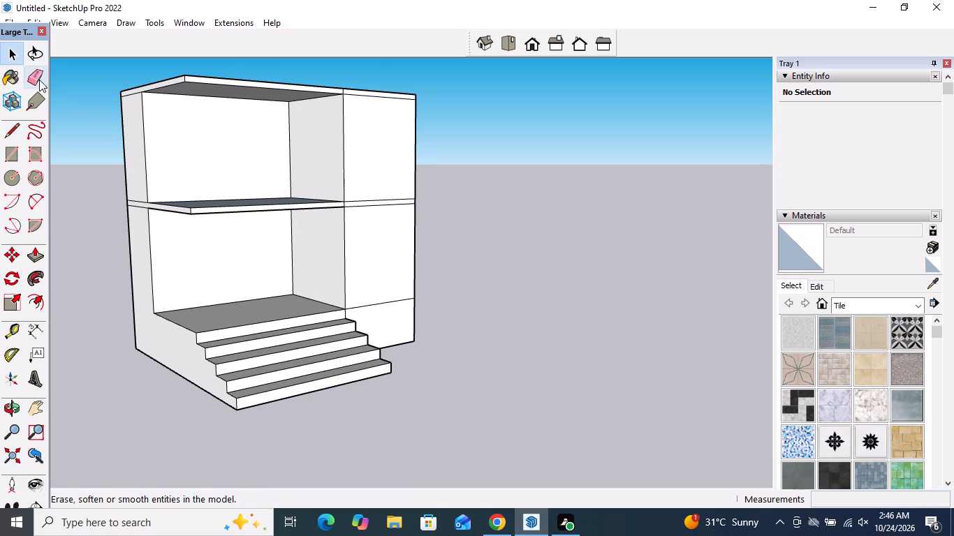
pyautogui.click(38, 80)
pyautogui.scroll(4, 344, 275)
pyautogui.click(398, 307)
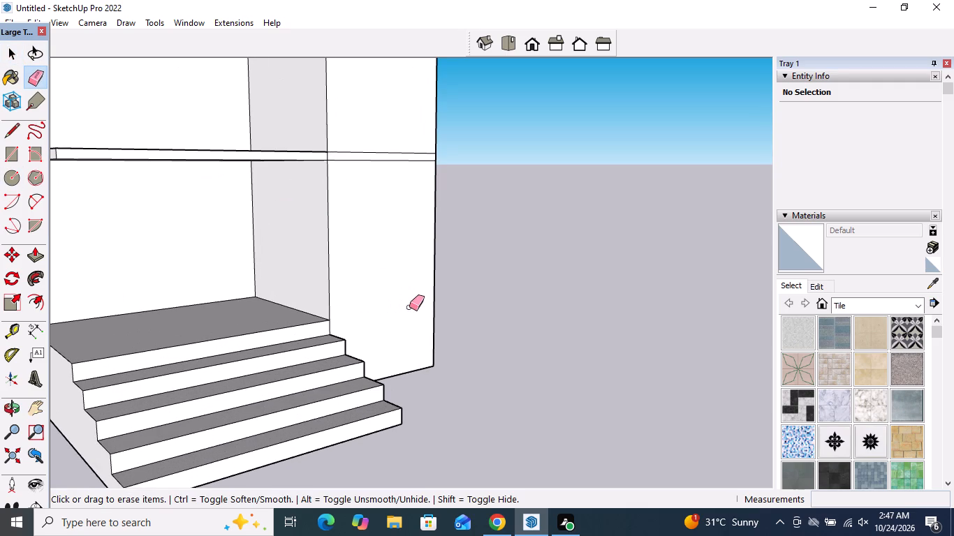
pyautogui.scroll(-5, 537, 359)
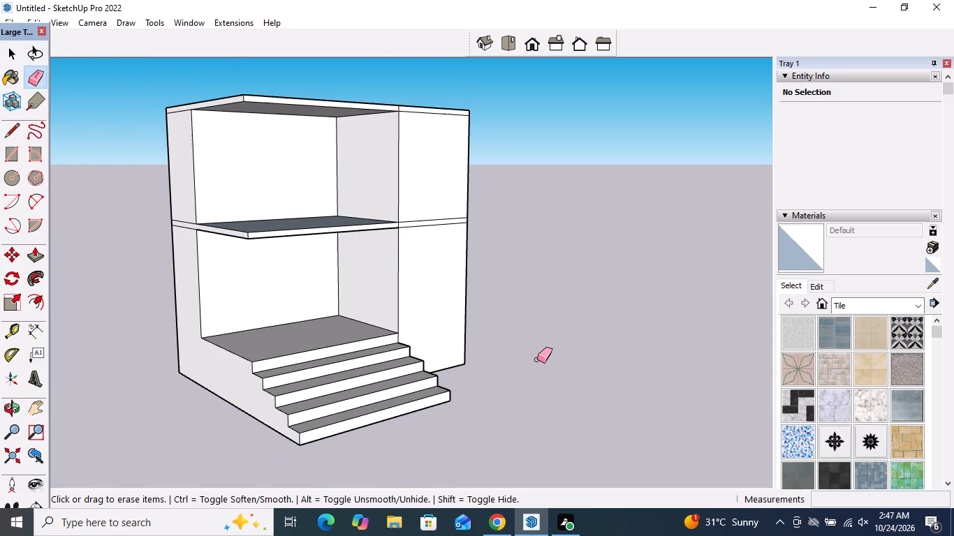
pyautogui.scroll(3, 447, 110)
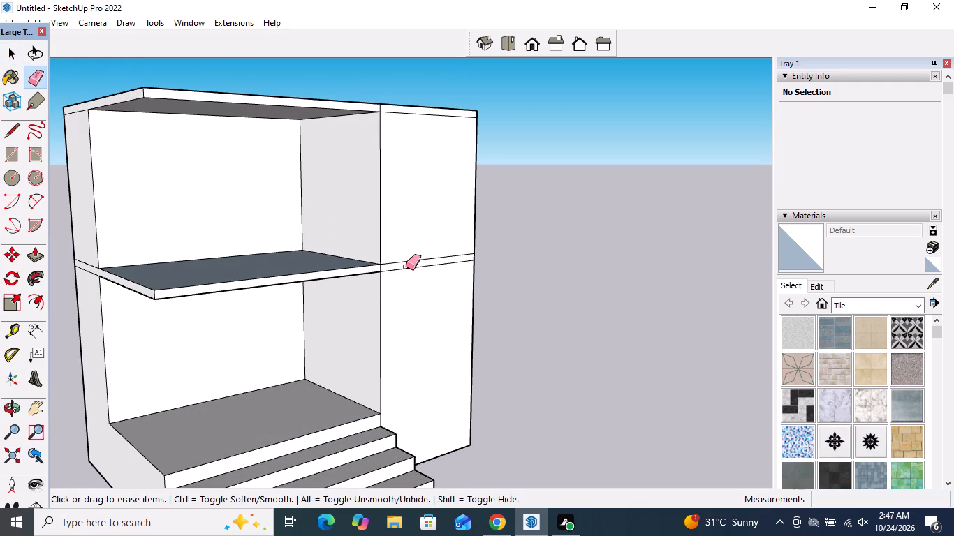
pyautogui.click(401, 262)
pyautogui.click(401, 269)
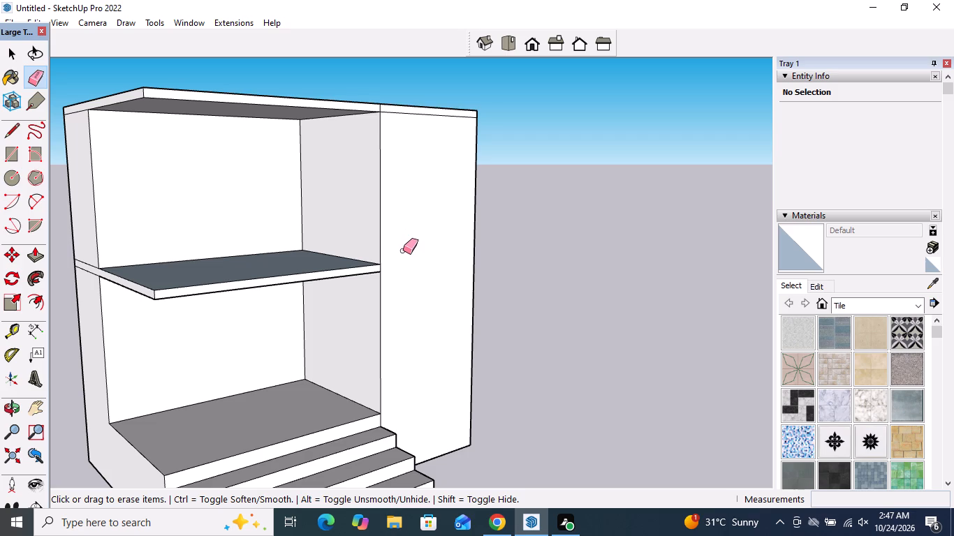
pyautogui.click(392, 113)
# Push/Pull the end bay's front face outward in four stages, riser by riser, starting with 1' 8 1/2" and ending flush with the bottom riser.
pyautogui.moveTo(396, 145); pyautogui.dragTo(391, 249, button='middle')
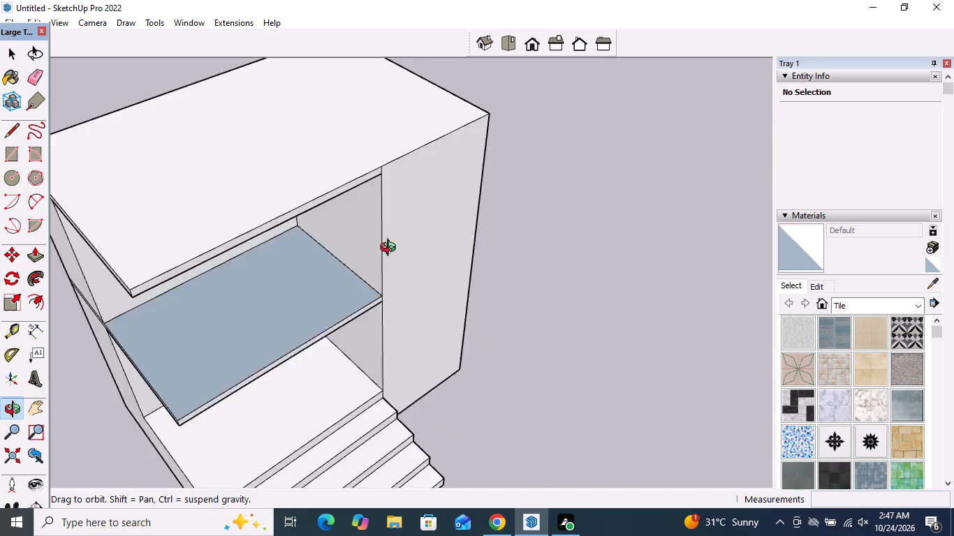
pyautogui.moveTo(391, 249); pyautogui.dragTo(358, 133, button='middle')
pyautogui.scroll(-5, 358, 133)
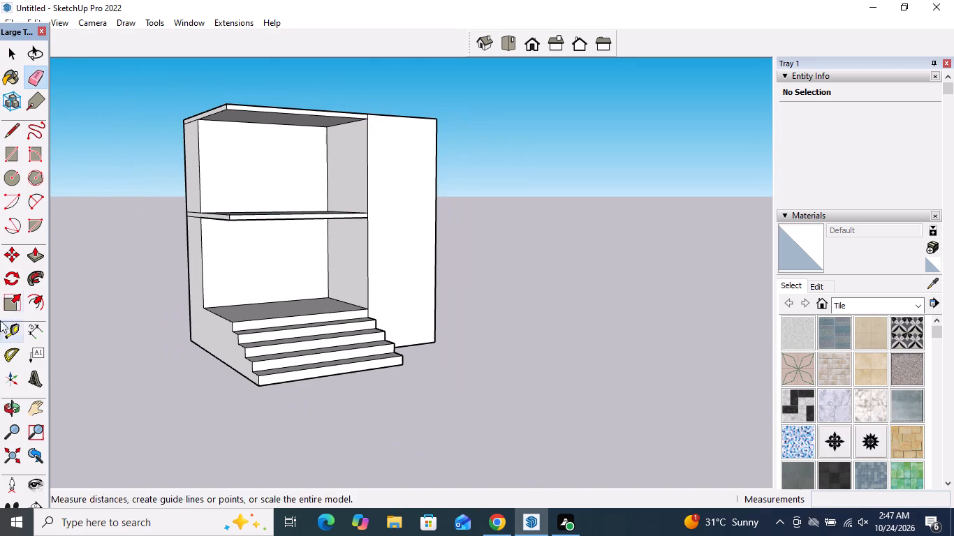
pyautogui.click(36, 256)
pyautogui.moveTo(450, 320); pyautogui.dragTo(327, 333, button='middle')
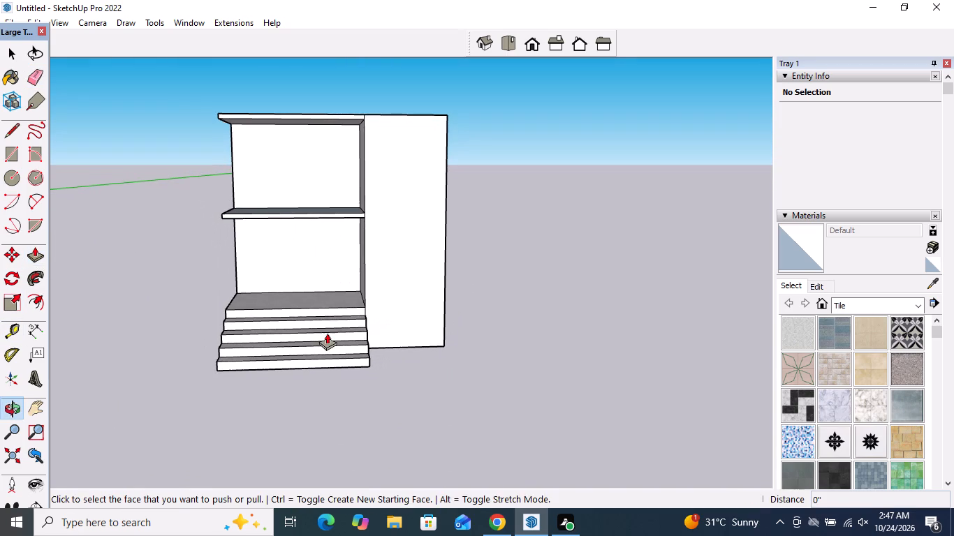
pyautogui.scroll(3, 327, 334)
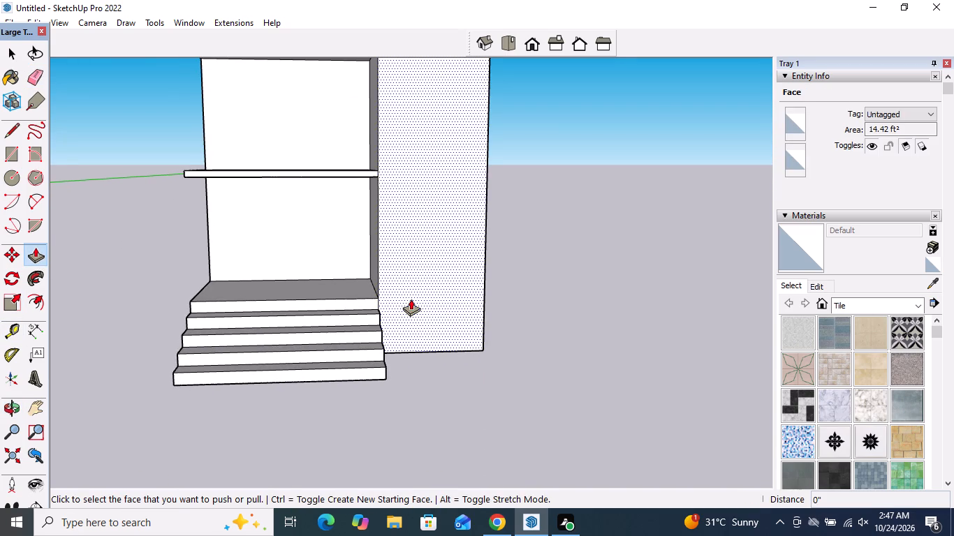
pyautogui.click(411, 299)
pyautogui.click(411, 327)
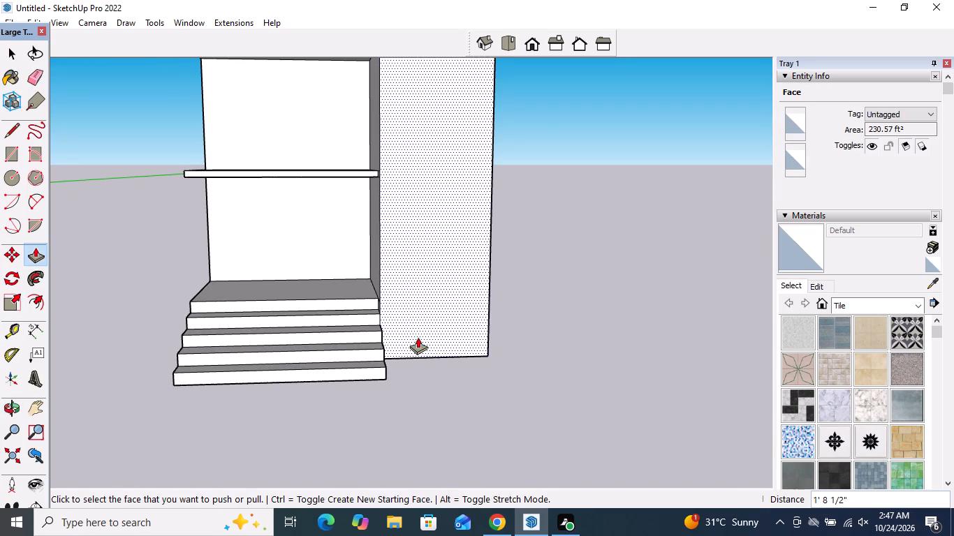
pyautogui.moveTo(418, 336); pyautogui.dragTo(88, 353, button='middle')
pyautogui.click(360, 314)
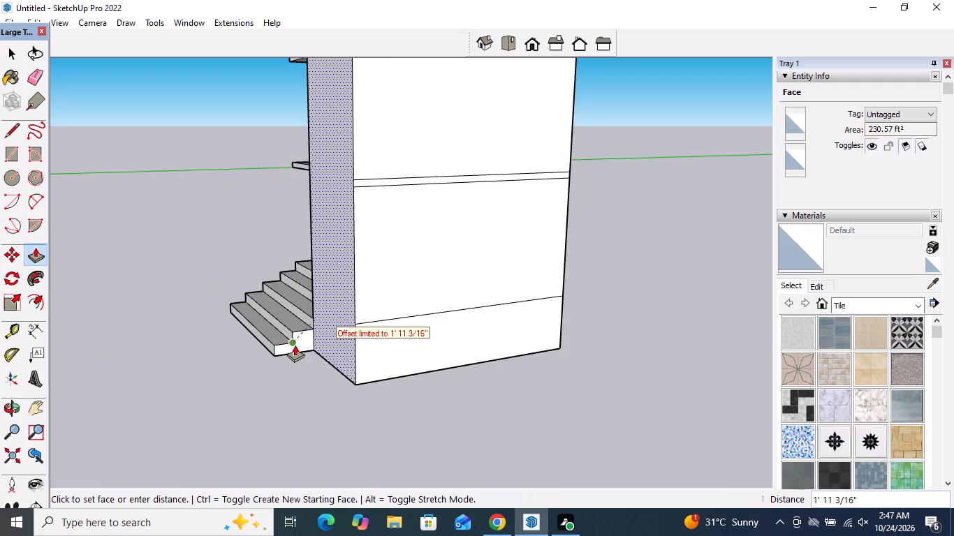
pyautogui.click(277, 354)
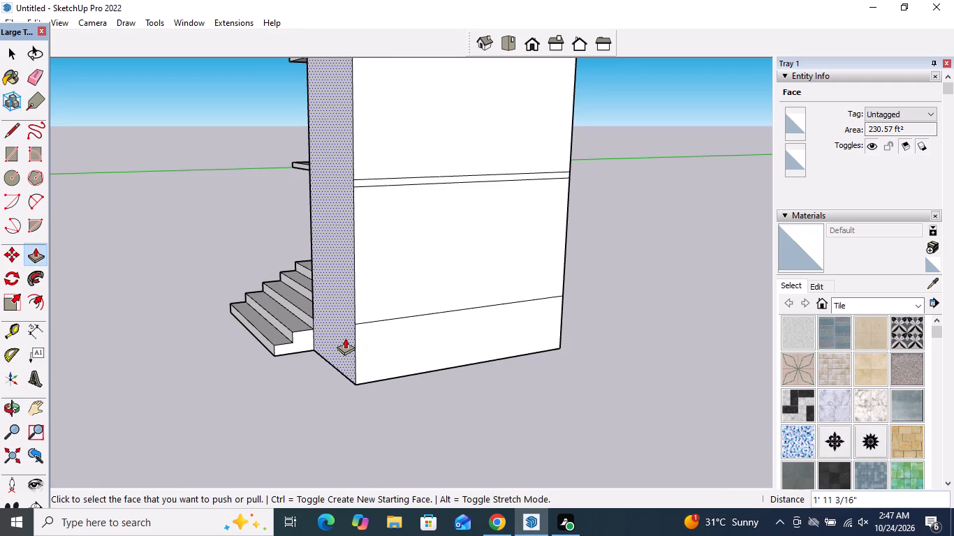
pyautogui.click(345, 338)
pyautogui.click(284, 350)
pyautogui.click(304, 343)
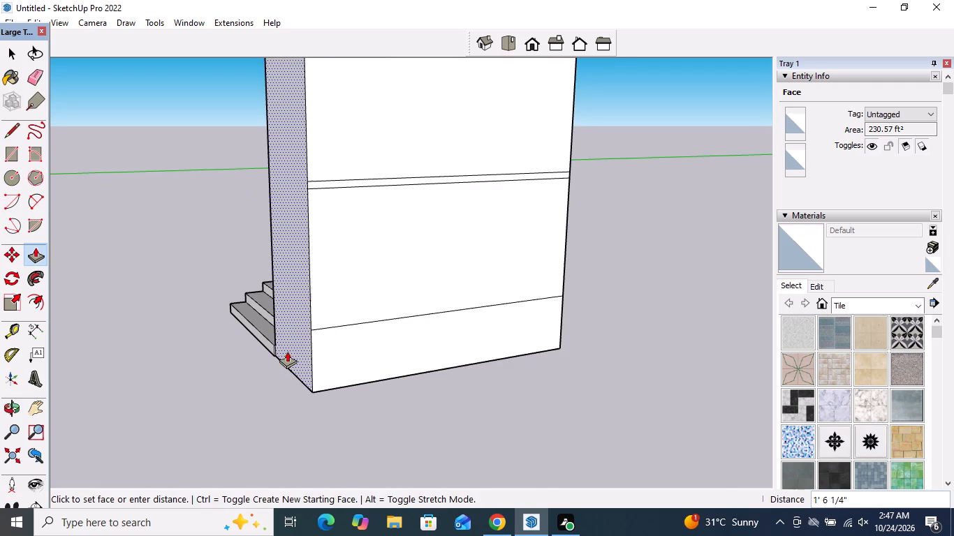
pyautogui.moveTo(279, 352); pyautogui.dragTo(580, 396, button='middle')
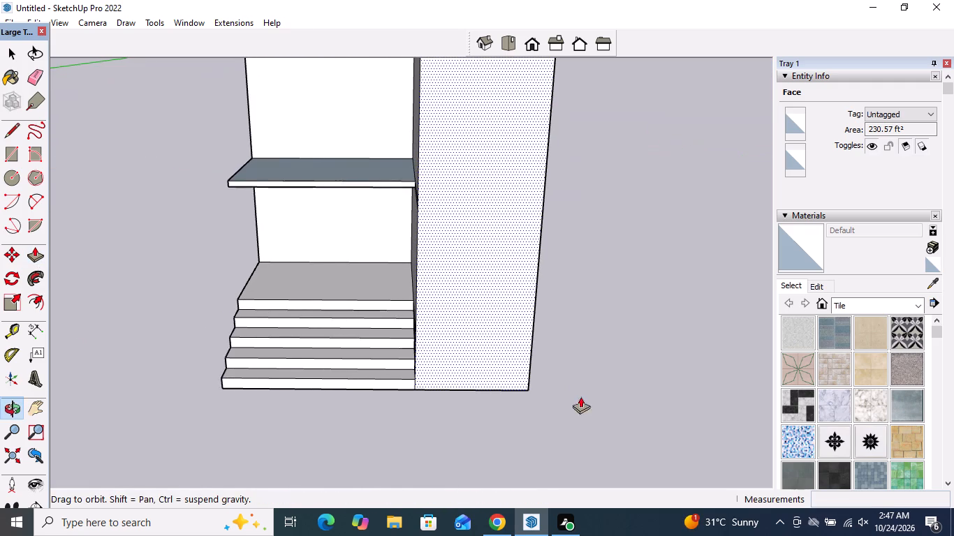
pyautogui.moveTo(580, 396); pyautogui.dragTo(580, 395, button='middle')
pyautogui.click(393, 383)
pyautogui.scroll(-5, 426, 389)
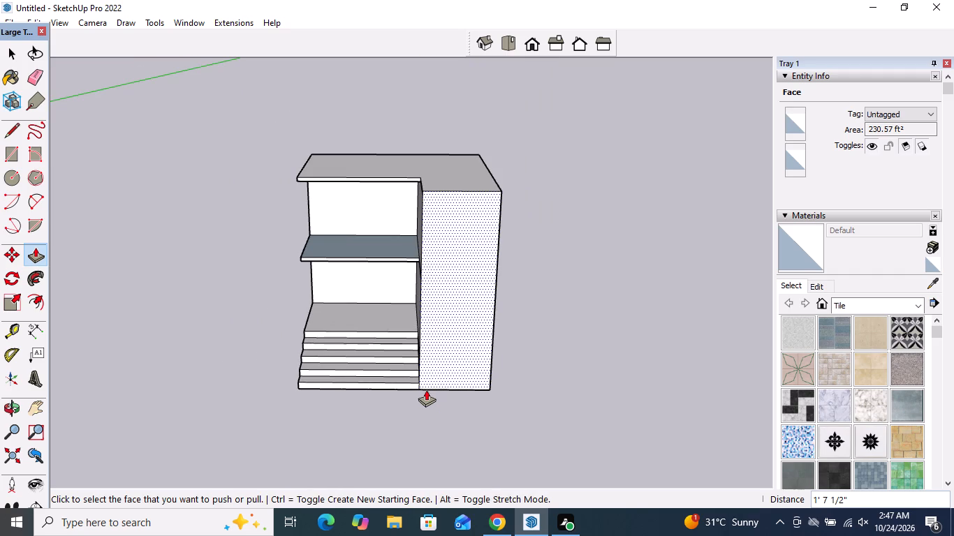
pyautogui.press('space')
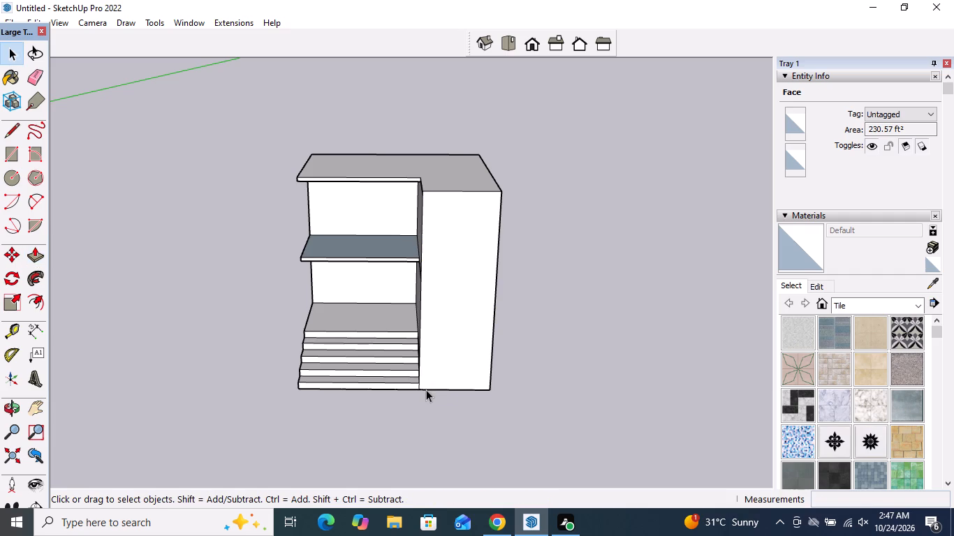
# Push/Pull the front edges of the middle slab and roof slab outward 7' 1 3/4", flush with the end bay's front face.
pyautogui.moveTo(321, 322); pyautogui.dragTo(520, 335, button='middle')
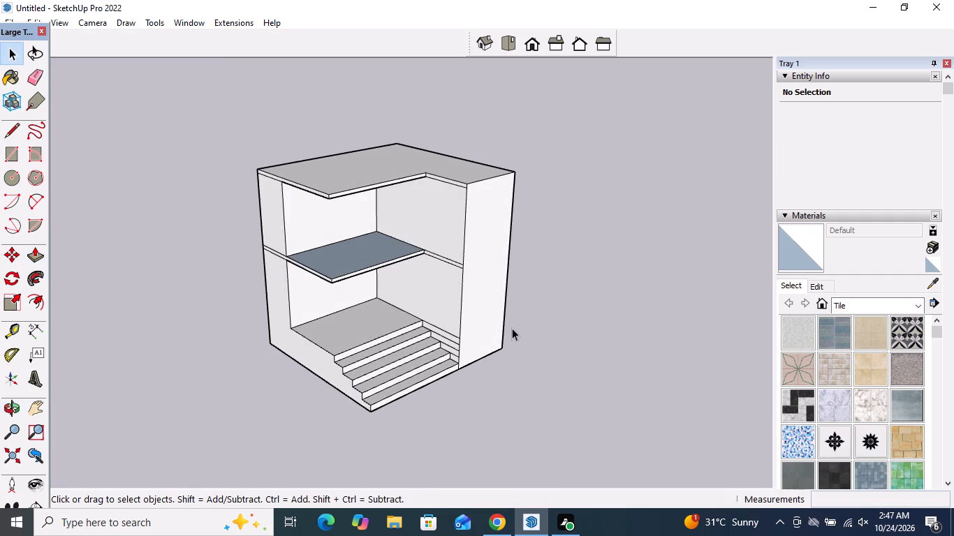
pyautogui.scroll(2, 512, 328)
pyautogui.scroll(2, 414, 257)
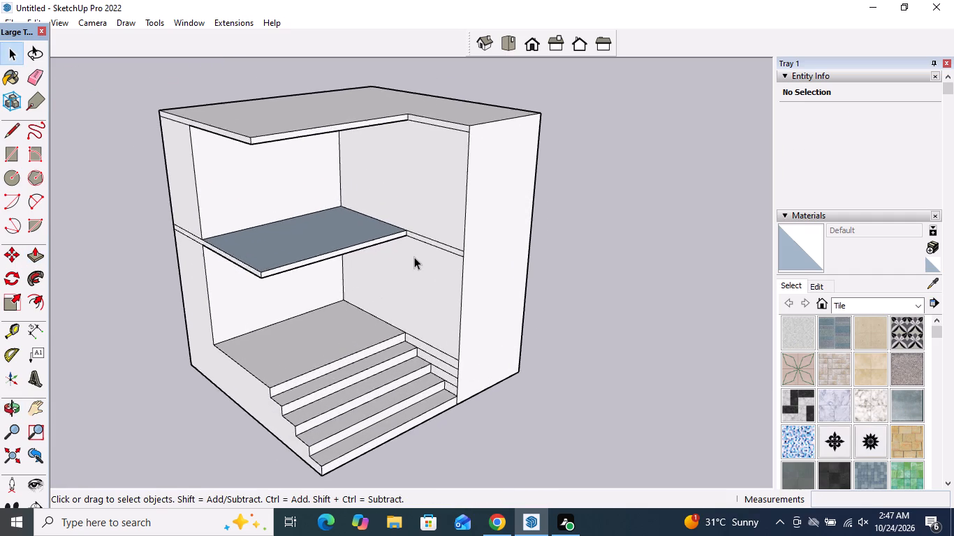
pyautogui.scroll(1, 414, 257)
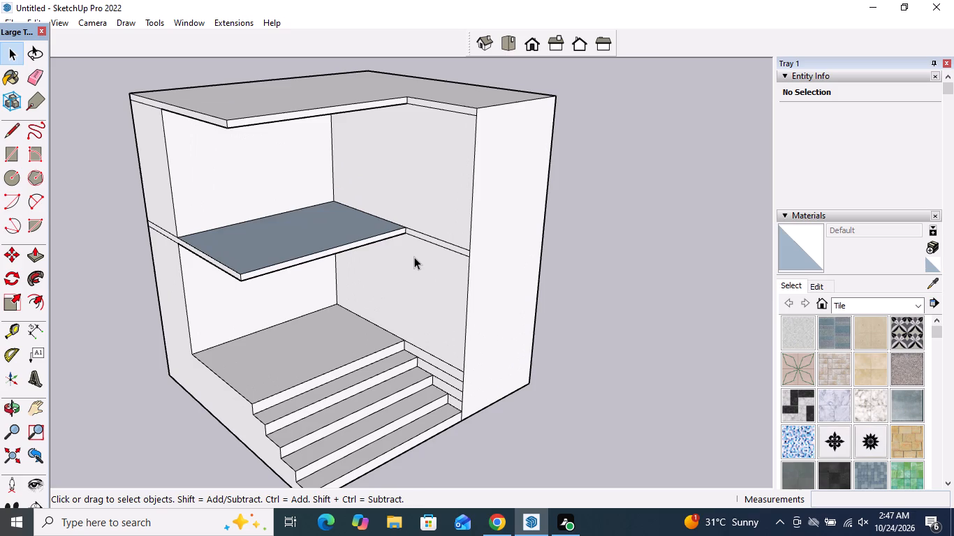
pyautogui.click(29, 255)
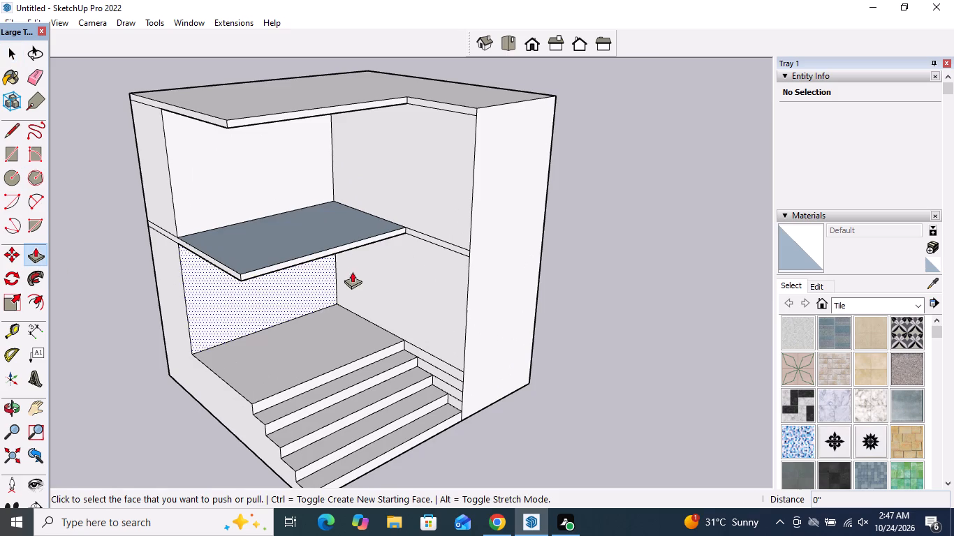
pyautogui.click(329, 253)
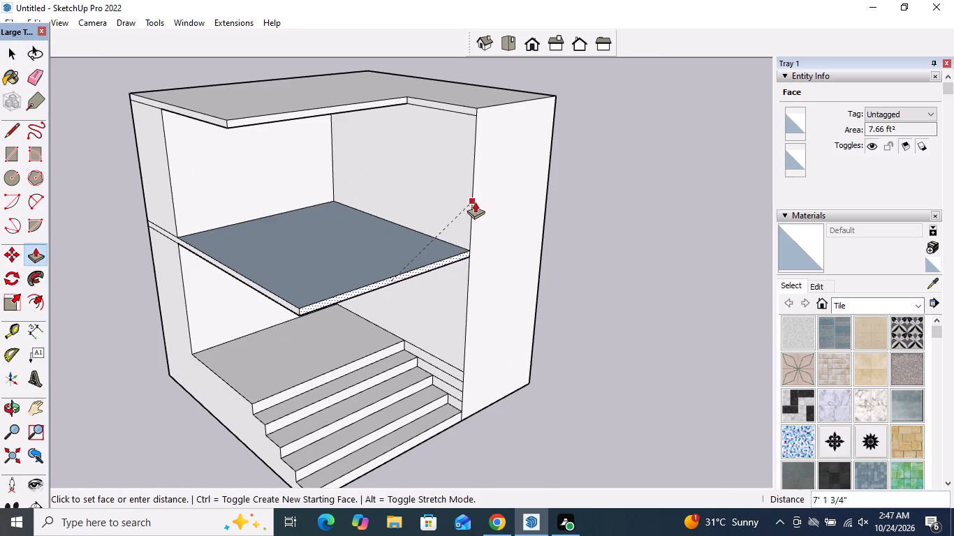
pyautogui.click(475, 202)
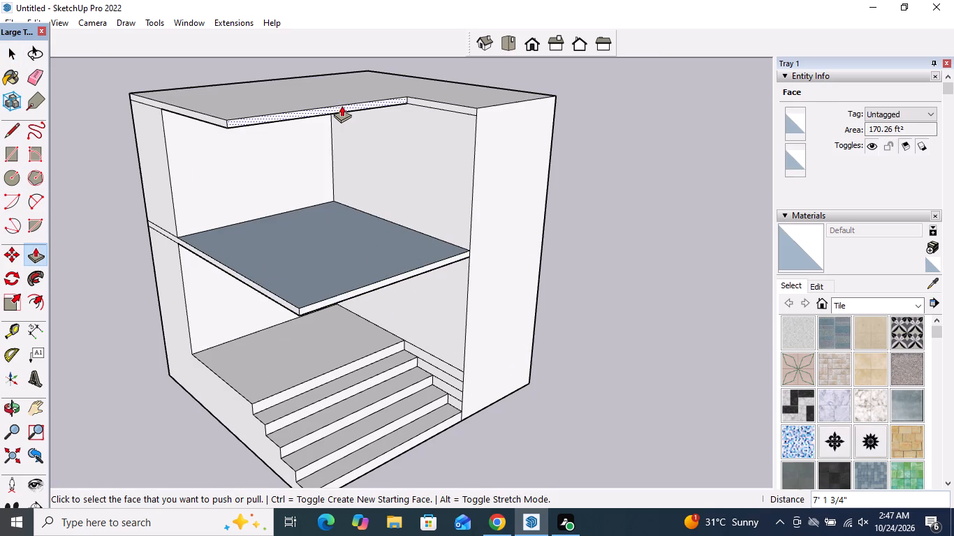
pyautogui.click(342, 105)
pyautogui.click(476, 155)
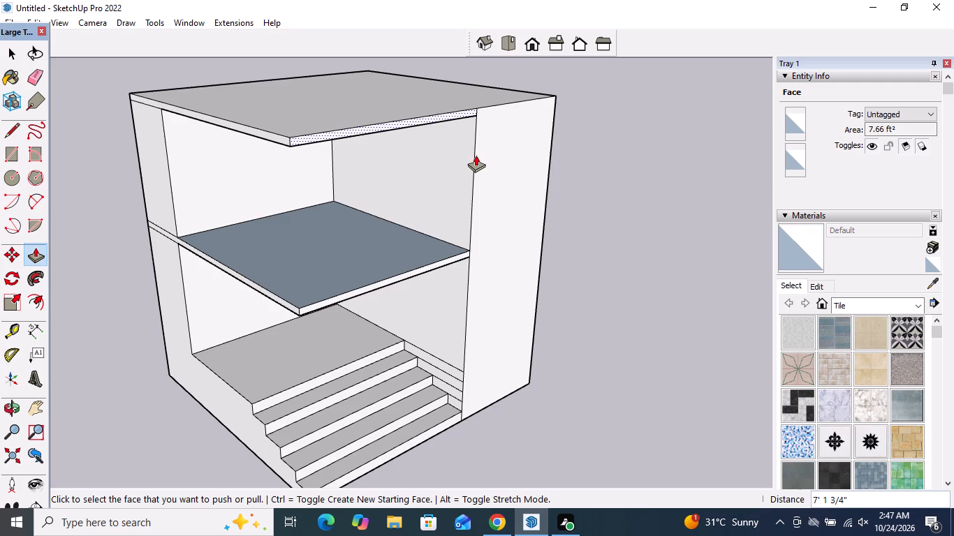
# Push/Pull the recess's back wall forward 3' 1 9/16" on the upper storey, and the lower storey's back wall by the same distance.
pyautogui.moveTo(451, 278); pyautogui.dragTo(486, 216, button='middle')
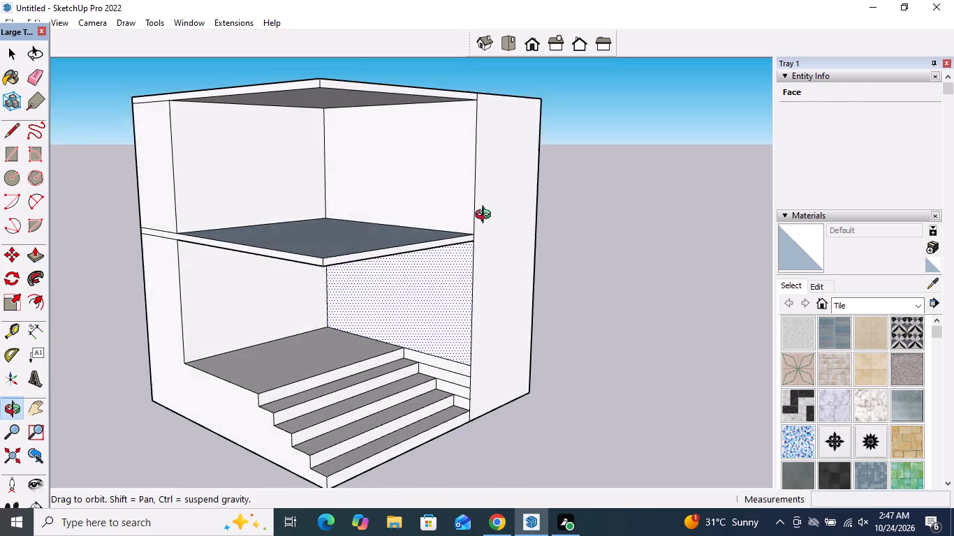
pyautogui.moveTo(486, 216); pyautogui.dragTo(508, 209, button='middle')
pyautogui.click(240, 179)
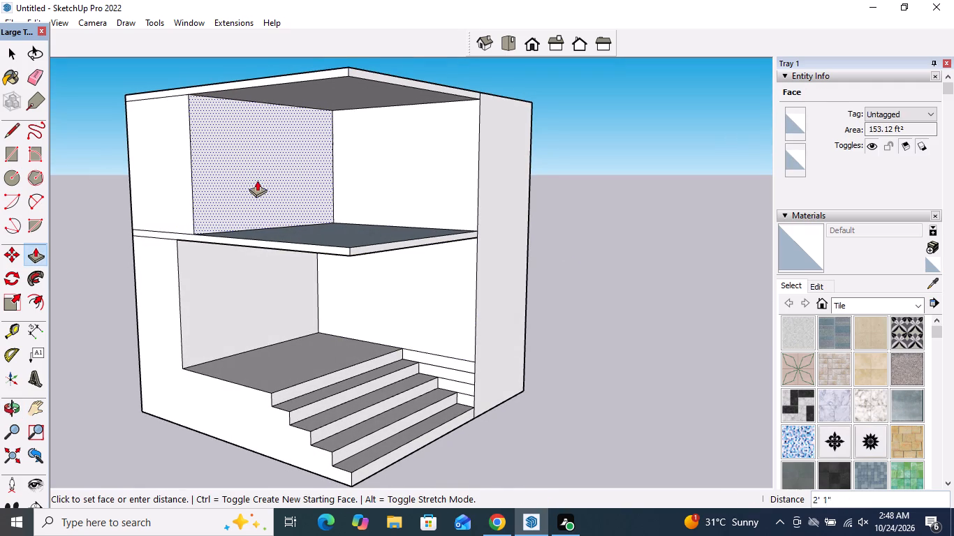
pyautogui.click(266, 181)
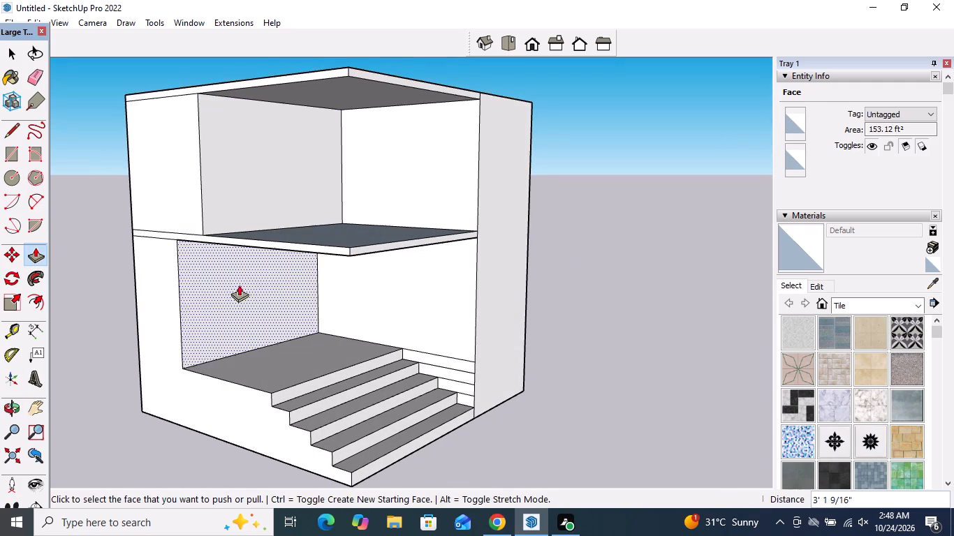
pyautogui.click(239, 285)
pyautogui.click(264, 183)
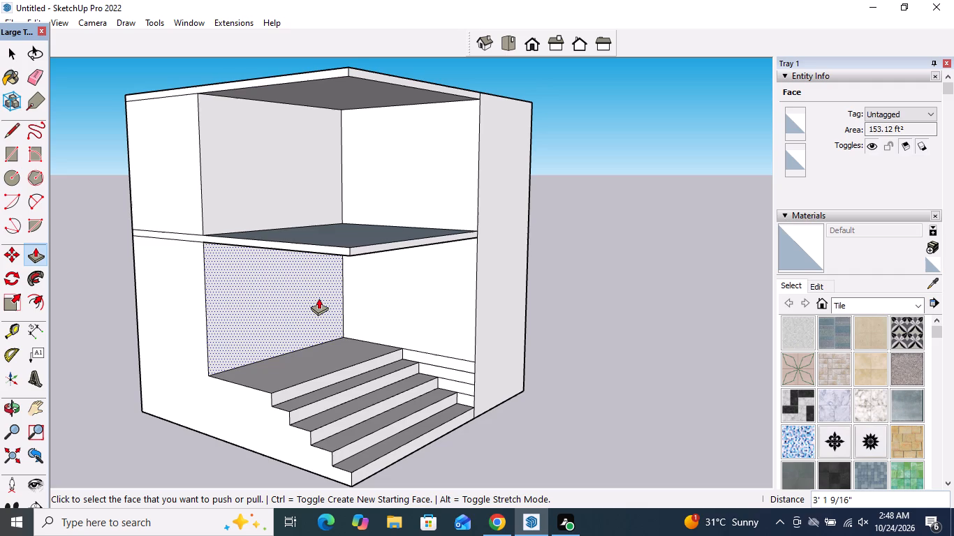
# Push/Pull the end bay's front face back inward in four stages, starting with 1' 7 1/2" and ending with 1' 8 1/2", flush with the top riser.
pyautogui.moveTo(302, 286); pyautogui.dragTo(249, 262, button='middle')
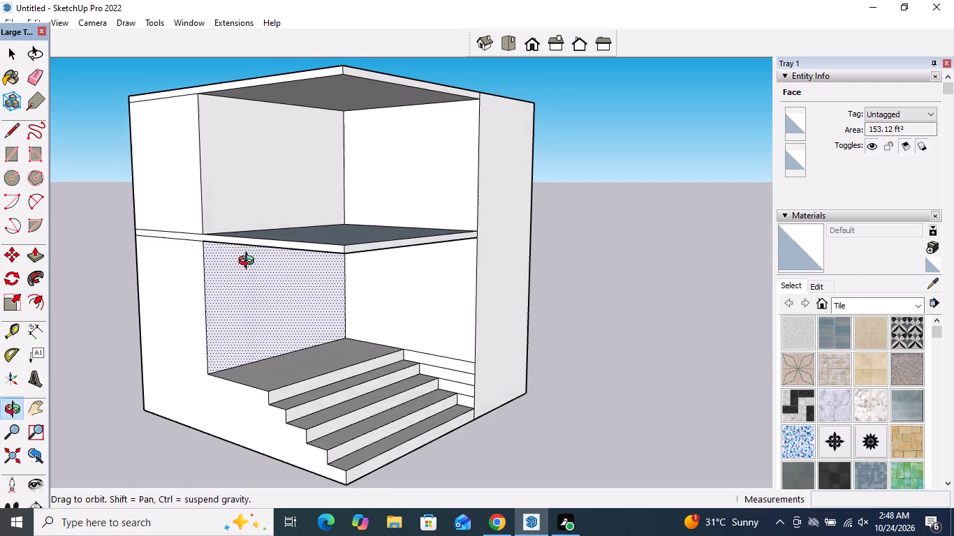
pyautogui.moveTo(249, 262); pyautogui.dragTo(233, 258, button='middle')
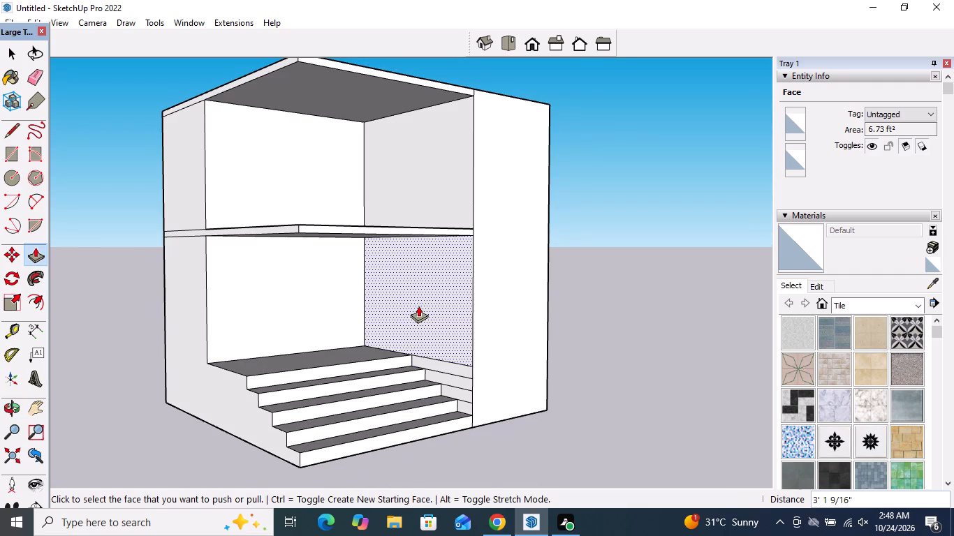
pyautogui.scroll(3, 418, 306)
pyautogui.click(538, 371)
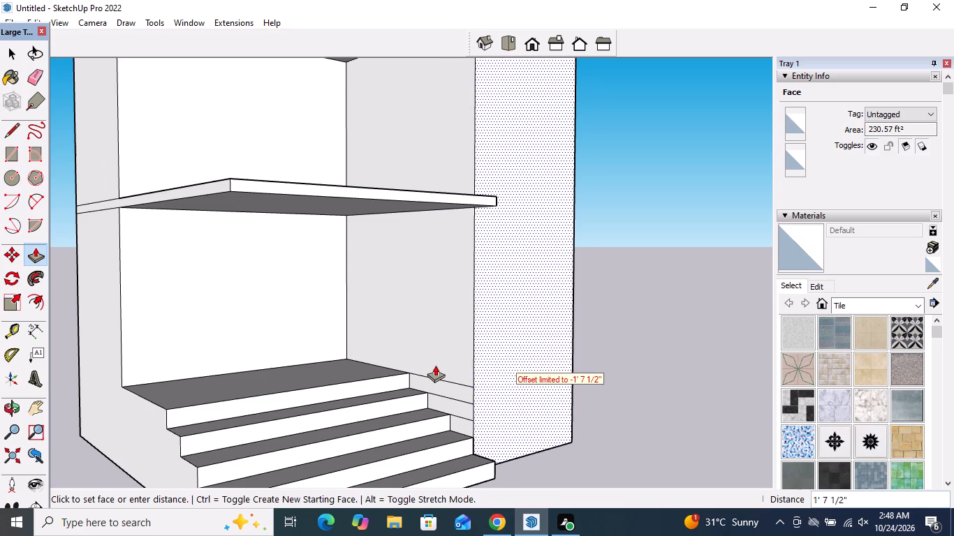
pyautogui.click(428, 345)
pyautogui.click(490, 344)
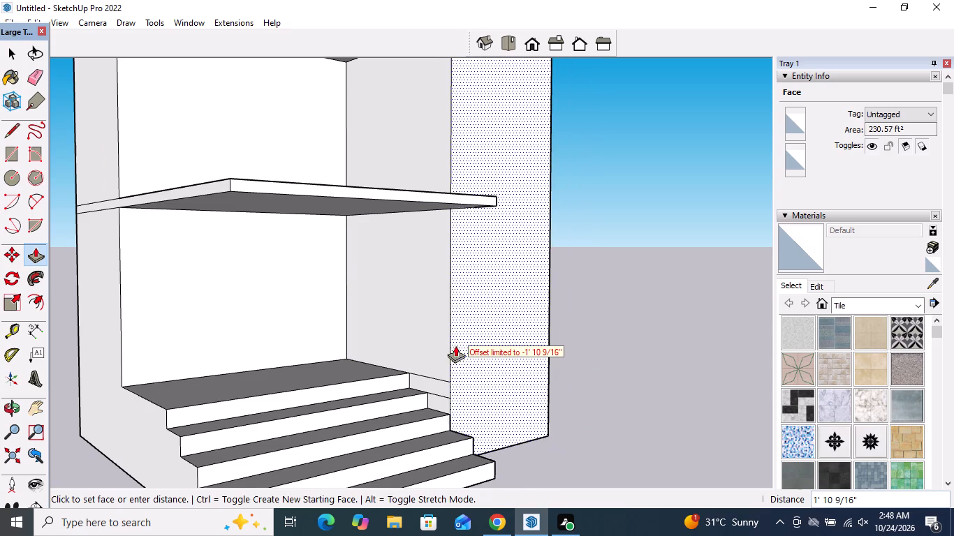
pyautogui.click(430, 345)
pyautogui.click(477, 342)
pyautogui.click(425, 347)
pyautogui.click(471, 346)
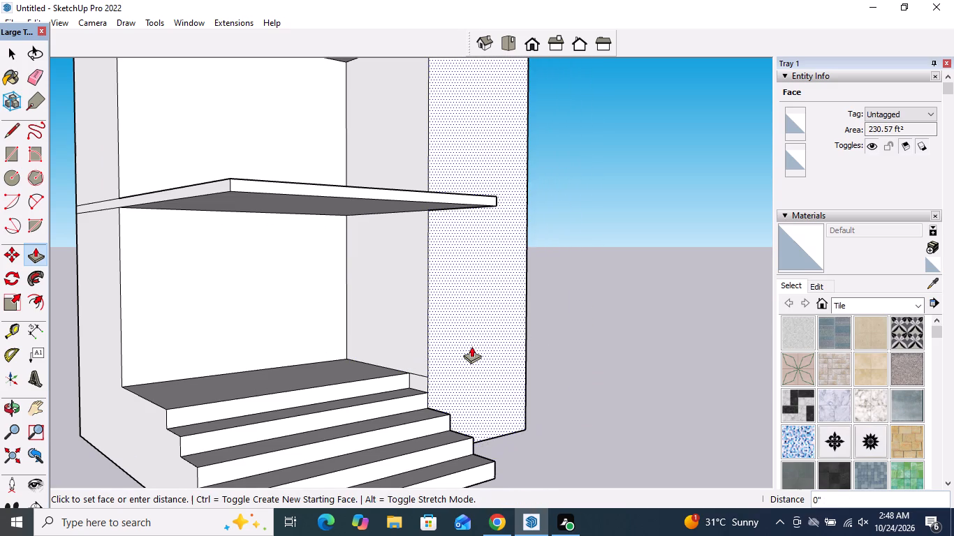
pyautogui.click(401, 375)
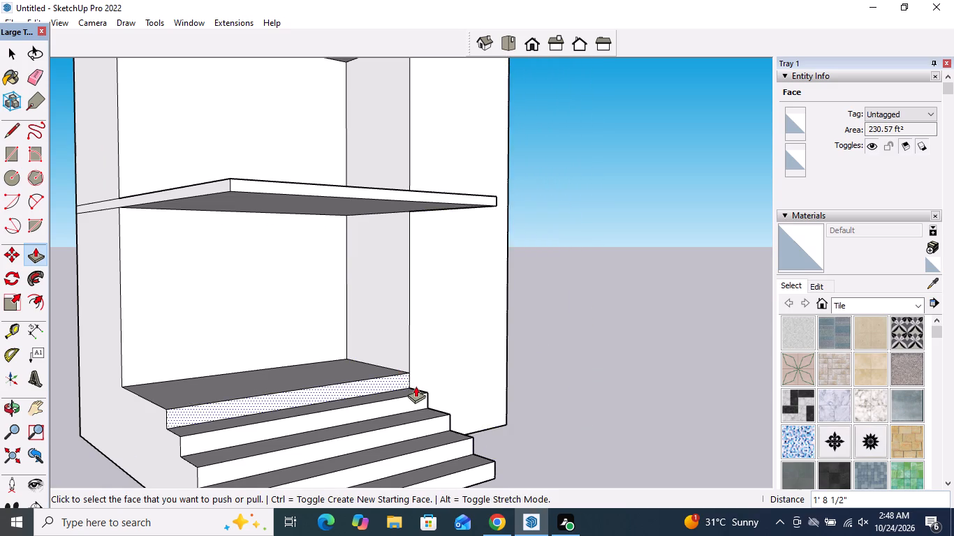
# Push/Pull the recess's back wall further inward on the lower storey, and the upper storey's back wall by the same distance.
pyautogui.scroll(-4, 416, 386)
pyautogui.click(272, 311)
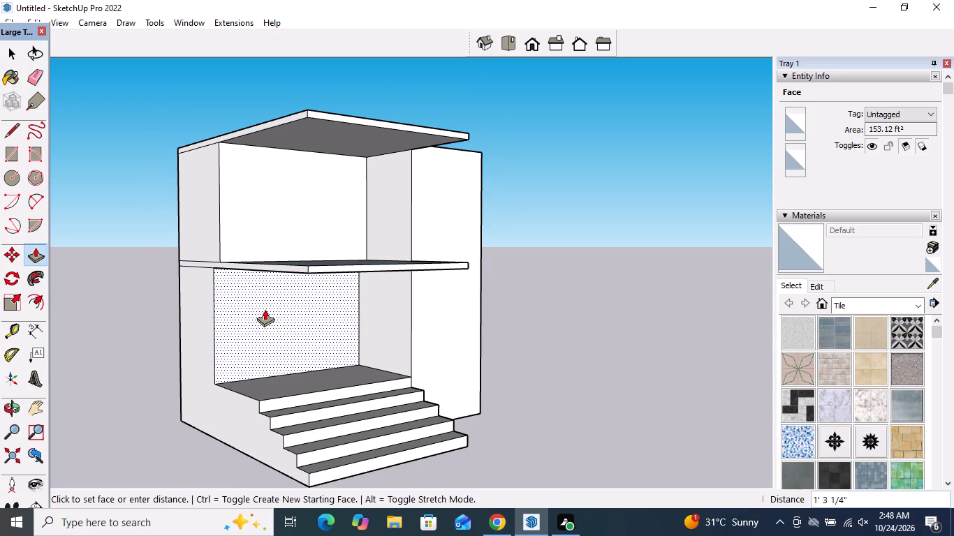
pyautogui.click(264, 308)
pyautogui.doubleClick(263, 221)
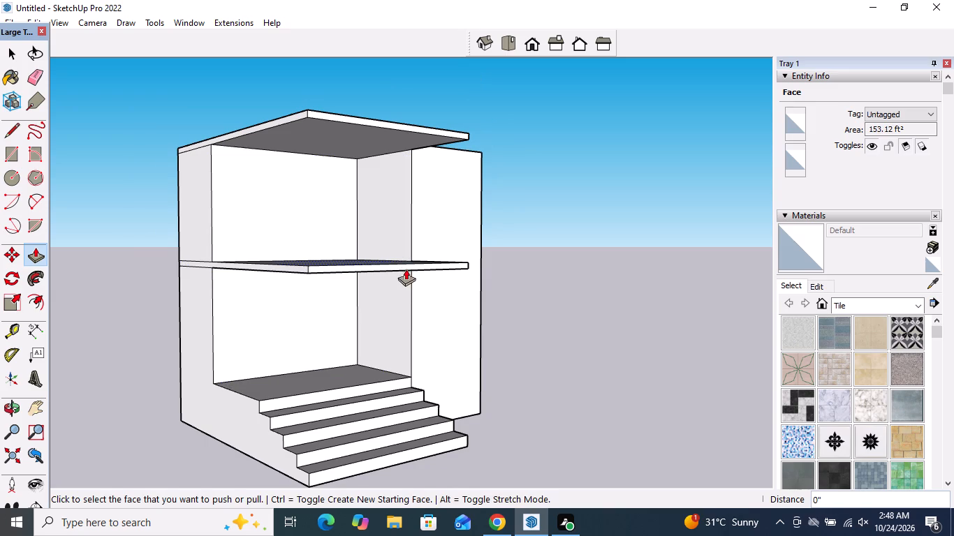
# Push/Pull the front edges of the middle slab and roof slab back inward 7' 1 3/4", flush with the end bay's front face.
pyautogui.click(401, 264)
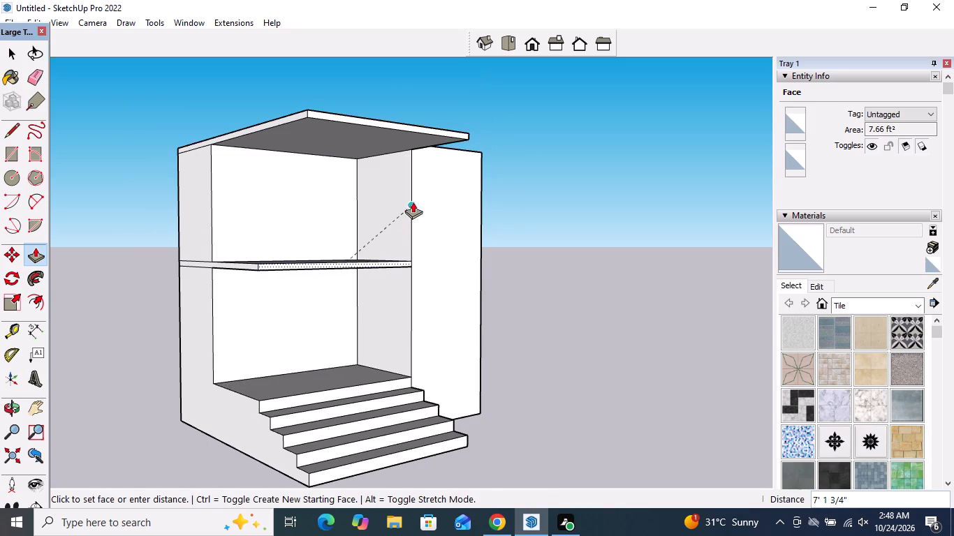
pyautogui.click(413, 202)
pyautogui.click(418, 126)
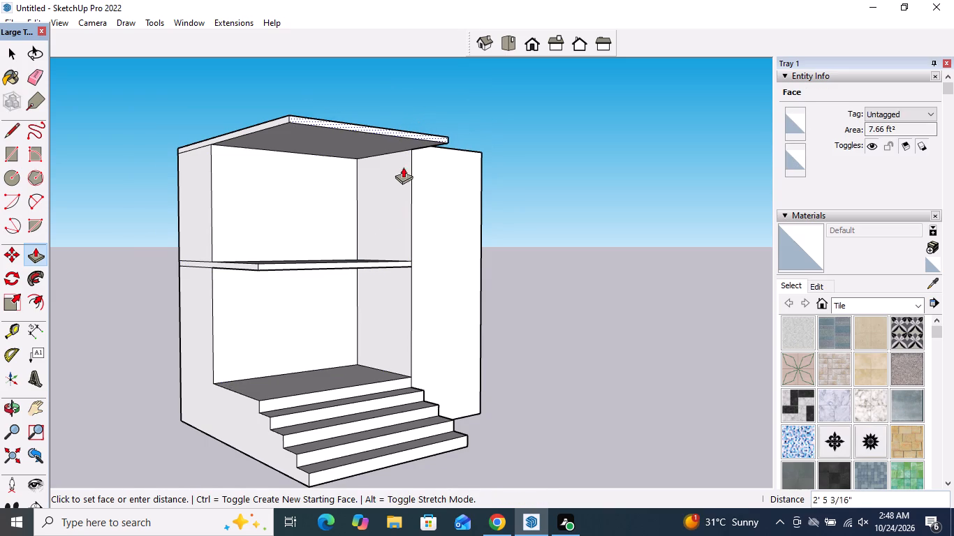
pyautogui.click(413, 191)
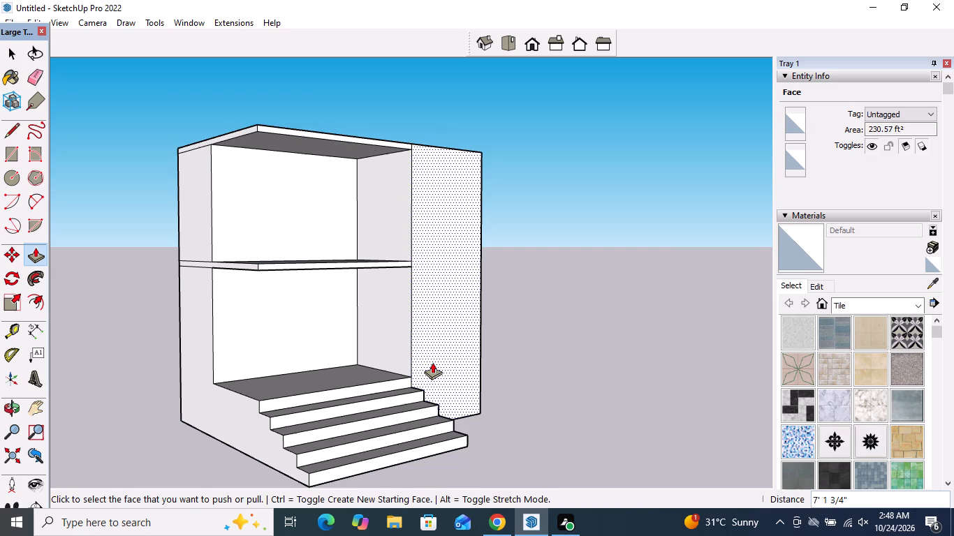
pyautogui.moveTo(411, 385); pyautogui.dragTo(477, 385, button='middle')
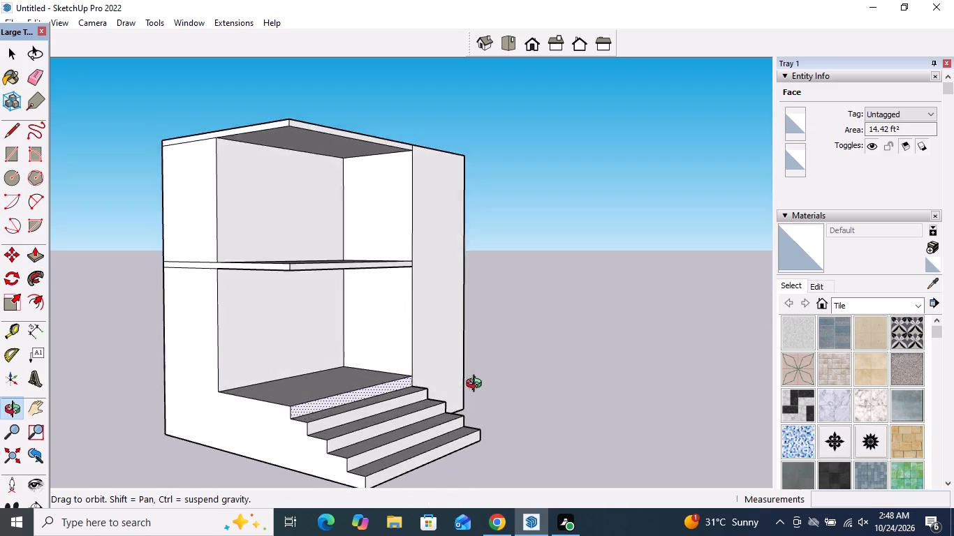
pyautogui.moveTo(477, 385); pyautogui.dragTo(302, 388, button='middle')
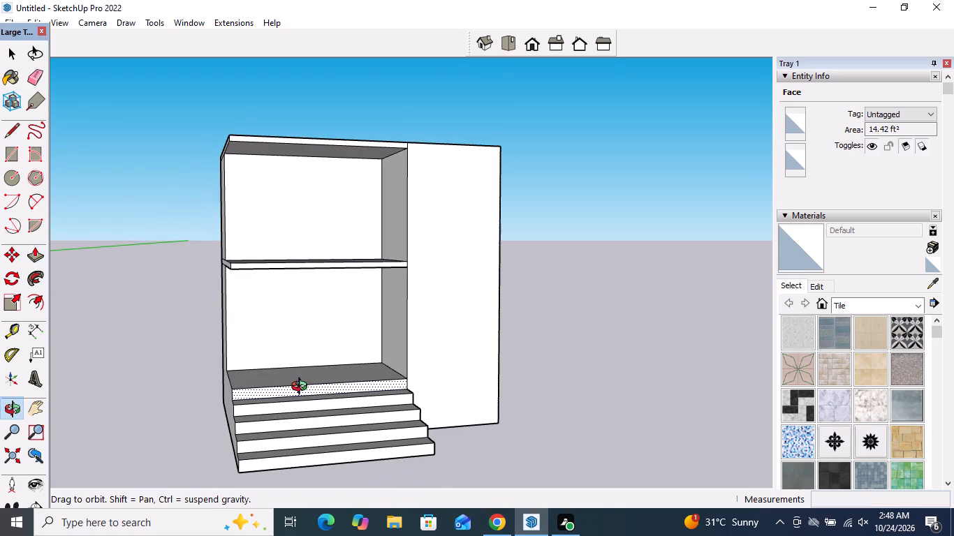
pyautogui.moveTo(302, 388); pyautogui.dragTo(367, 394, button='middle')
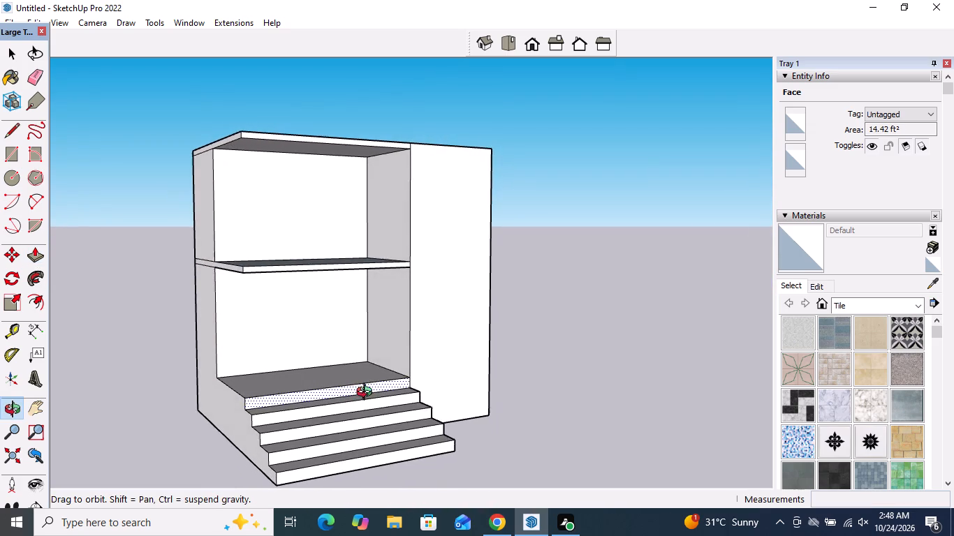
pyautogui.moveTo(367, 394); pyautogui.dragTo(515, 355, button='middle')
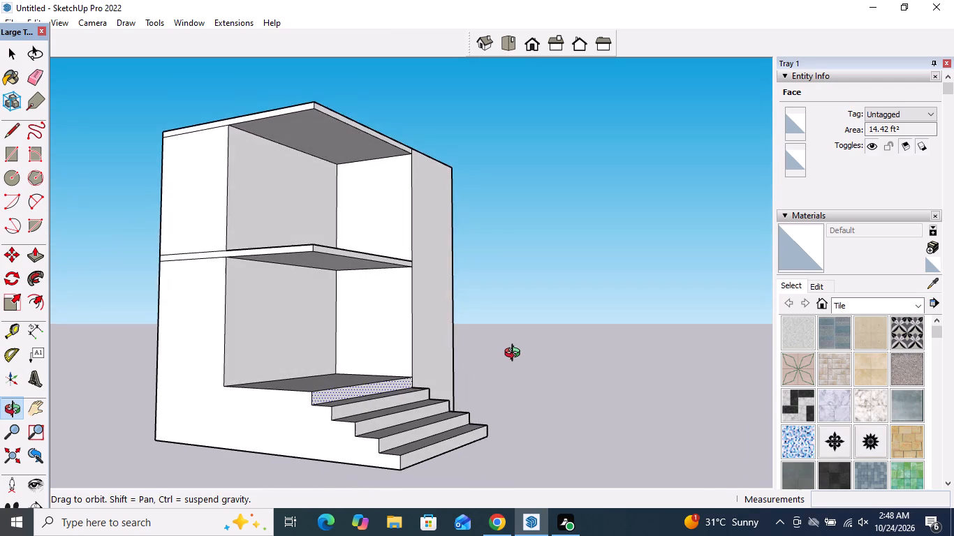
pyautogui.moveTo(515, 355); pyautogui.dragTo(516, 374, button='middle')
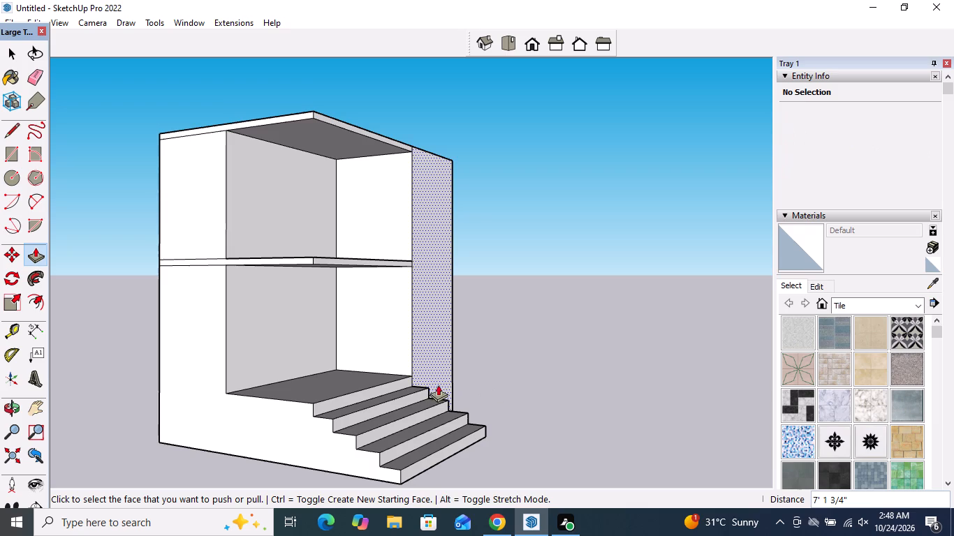
# Draw a square of about 6 5/16" by 6 5/16" on the middle slab's underside, near its outer front corner.
pyautogui.moveTo(431, 340); pyautogui.dragTo(411, 259, button='middle')
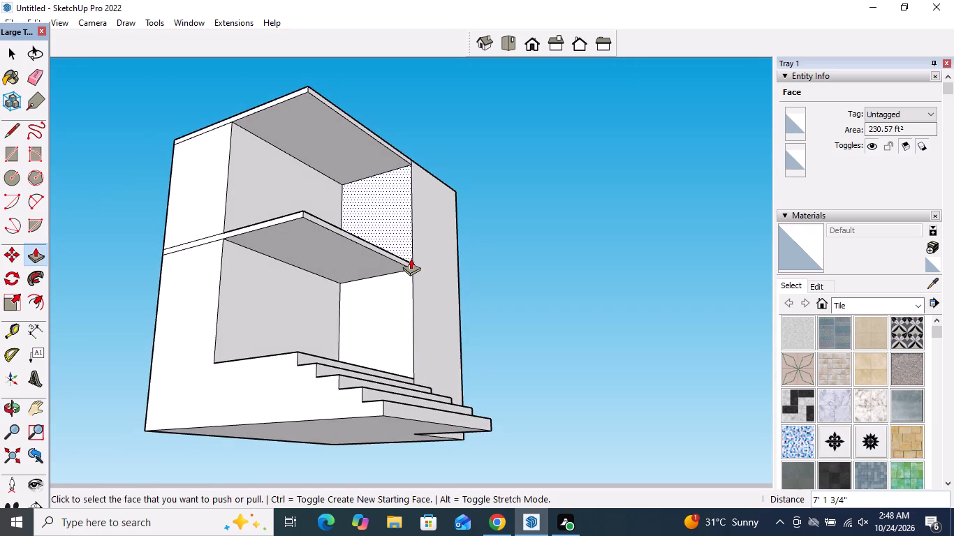
pyautogui.press('space')
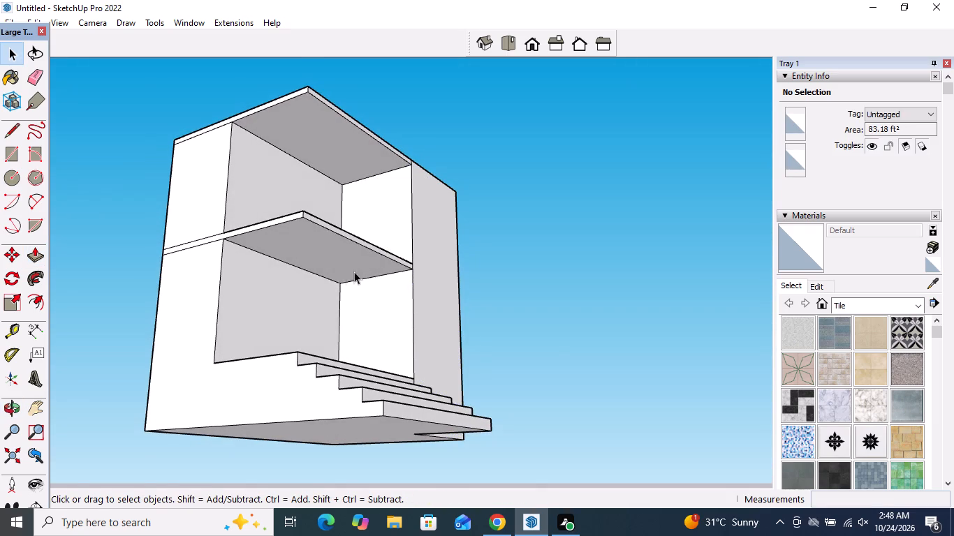
pyautogui.scroll(1, 318, 276)
pyautogui.moveTo(318, 276); pyautogui.dragTo(325, 246, button='middle')
pyautogui.scroll(2, 325, 246)
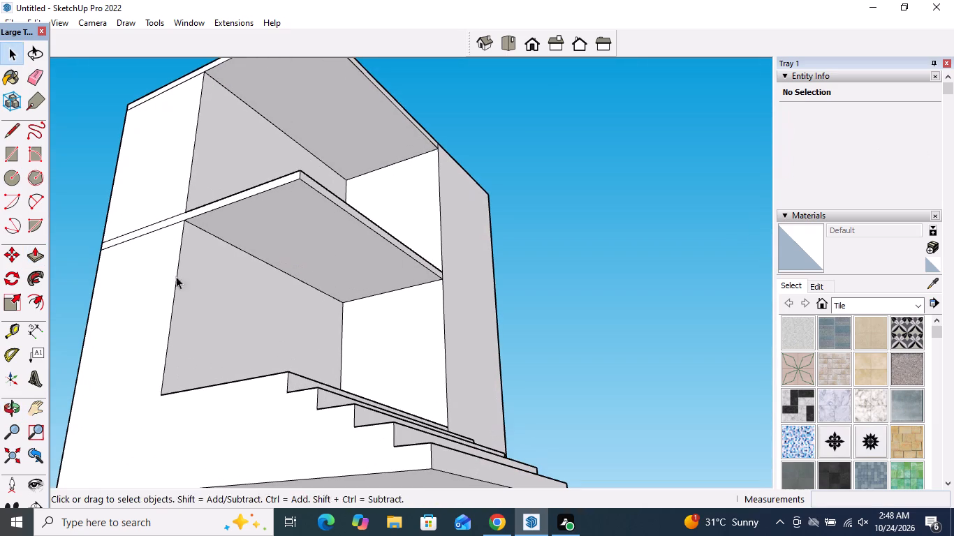
pyautogui.click(31, 252)
pyautogui.scroll(1, 296, 199)
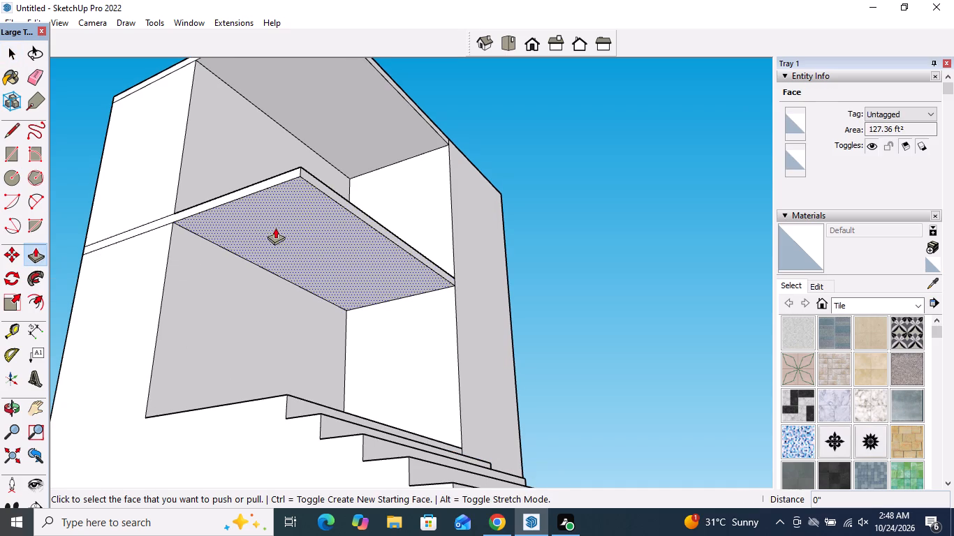
pyautogui.click(18, 158)
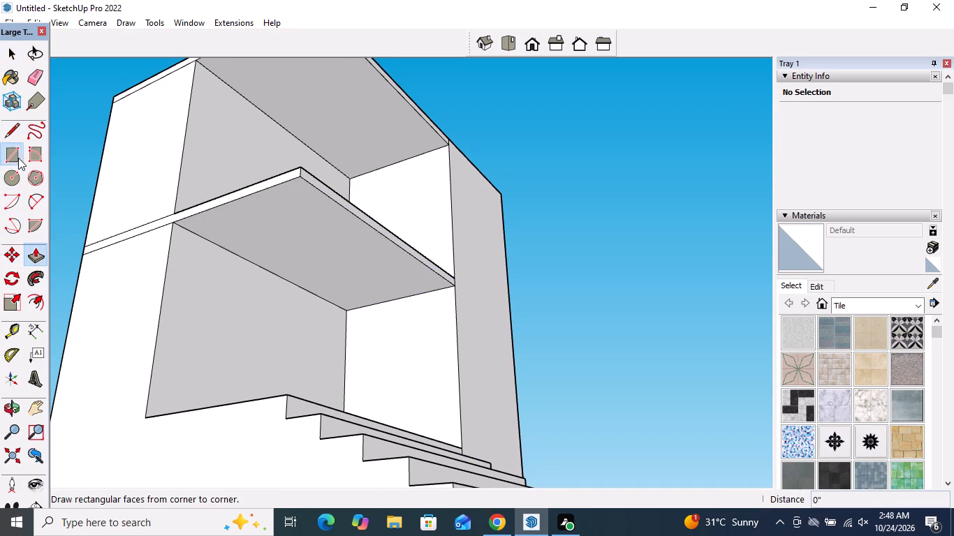
pyautogui.scroll(3, 256, 221)
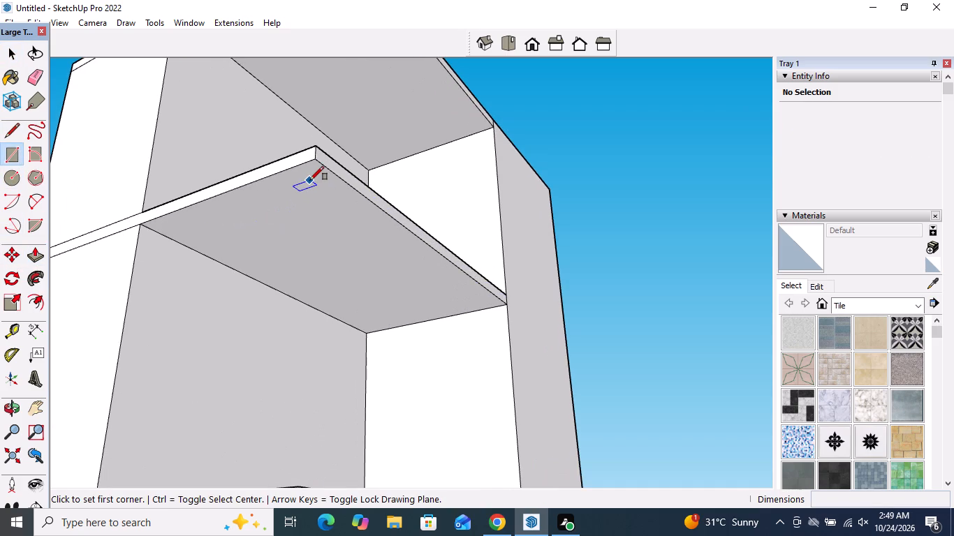
pyautogui.scroll(2, 310, 180)
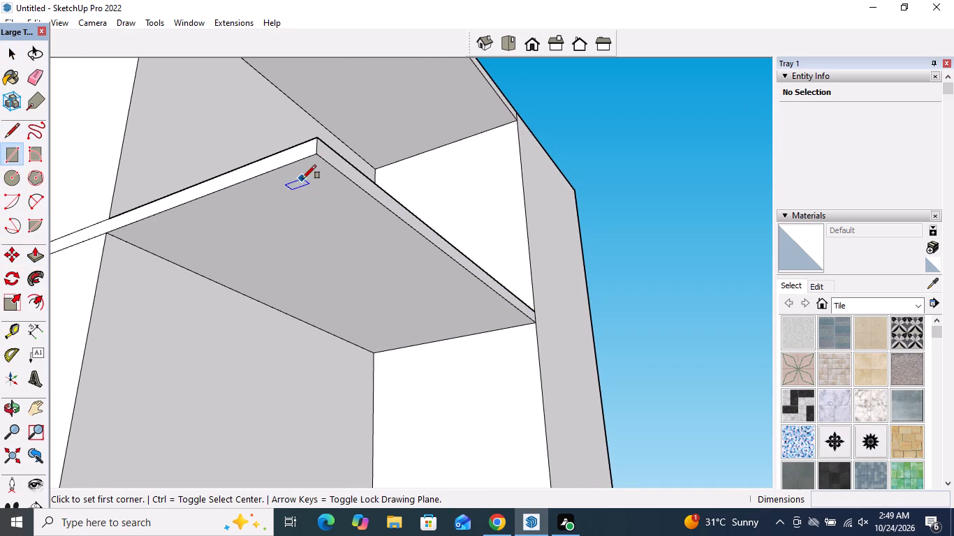
pyautogui.click(299, 178)
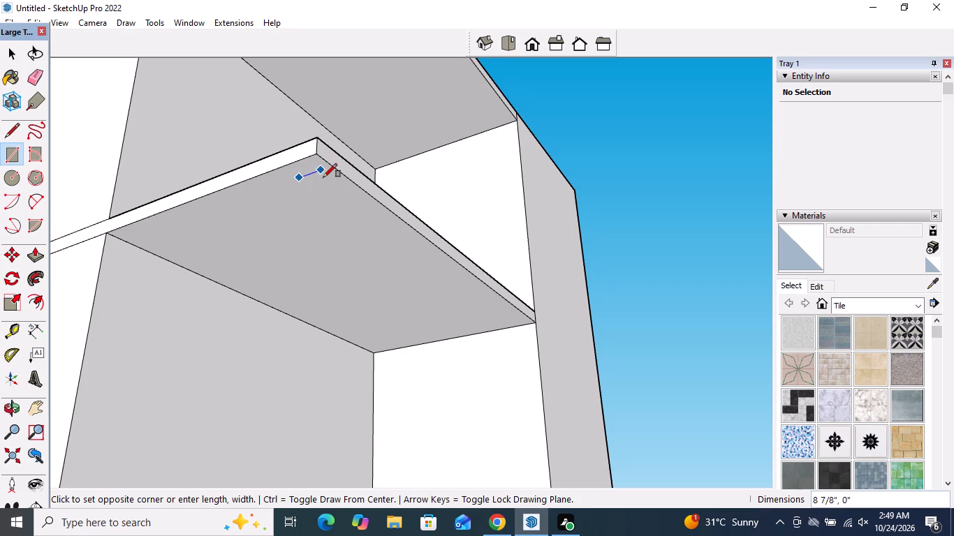
pyautogui.scroll(3, 322, 177)
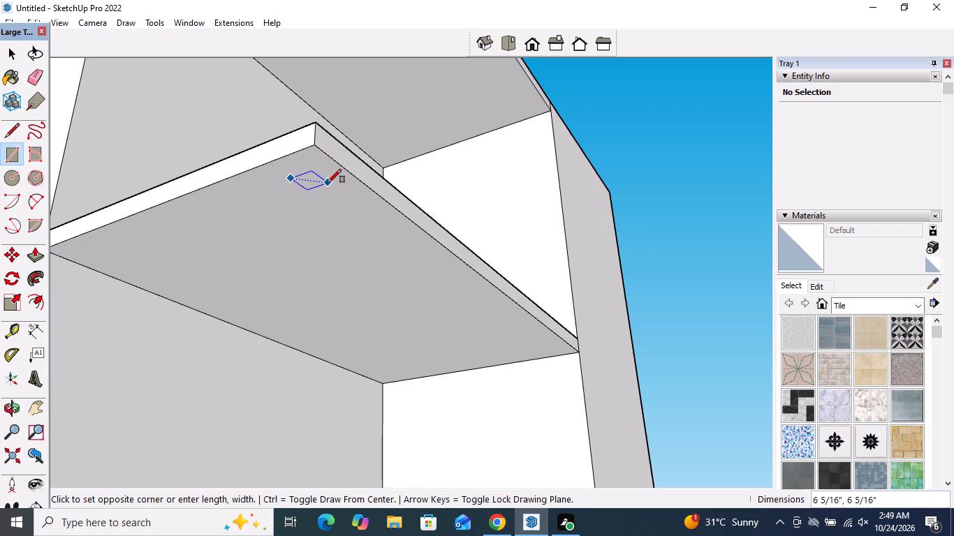
pyautogui.click(328, 183)
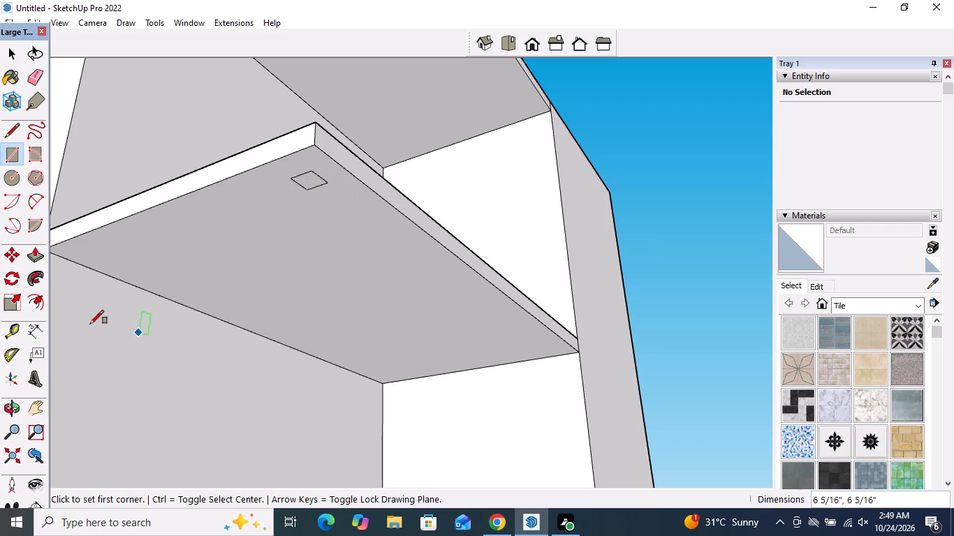
# Push/Pull the square down 10' to the entrance landing to form a corner column.
pyautogui.click(38, 258)
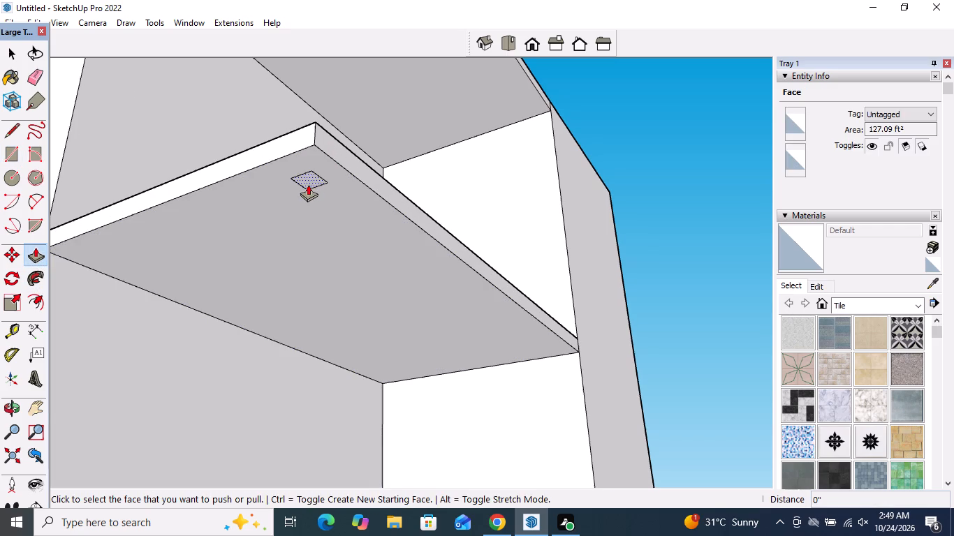
pyautogui.click(308, 184)
pyautogui.scroll(-15, 308, 209)
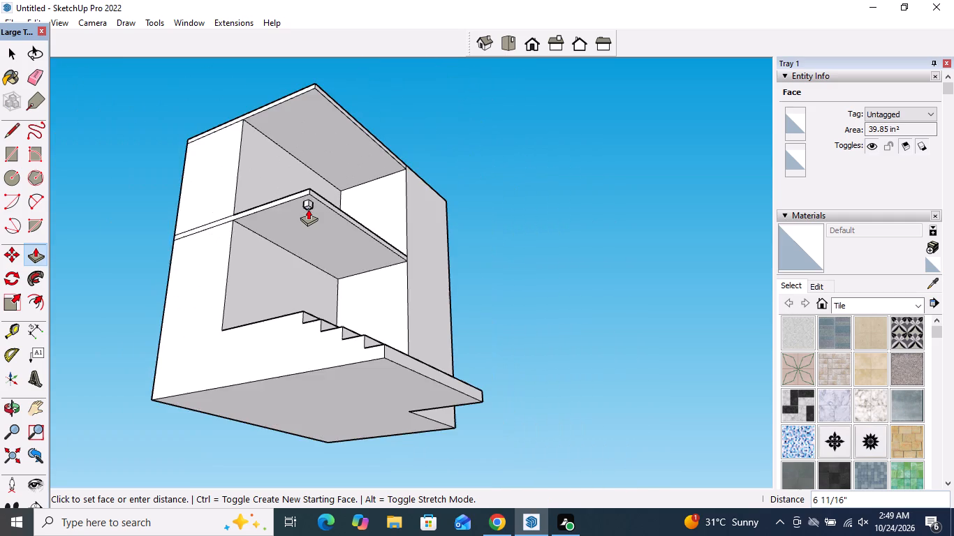
pyautogui.moveTo(308, 211); pyautogui.dragTo(330, 410, button='middle')
pyautogui.scroll(2, 325, 378)
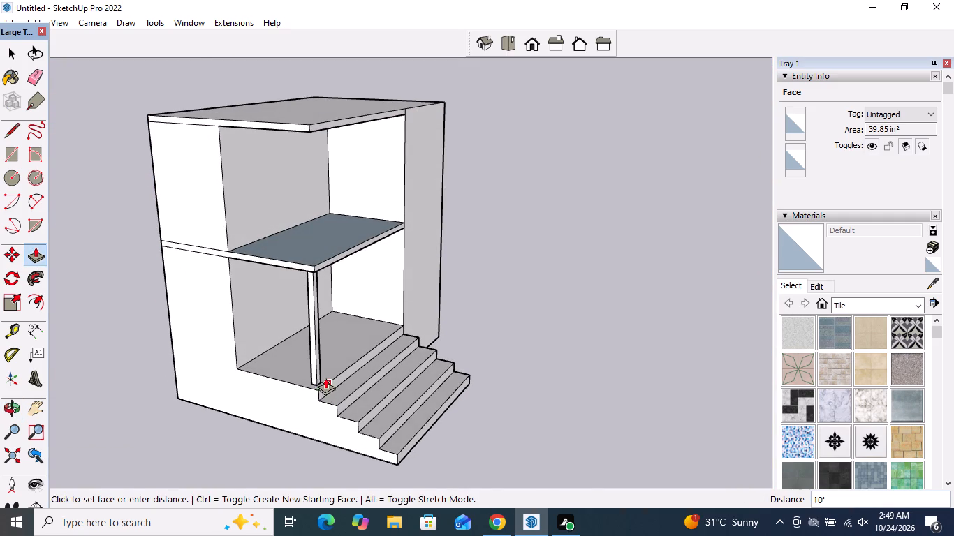
pyautogui.scroll(8, 325, 378)
pyautogui.click(325, 378)
# Thicken the column by pulling all four side faces outward: 1 9/16" on the outer side, the front, 7/8" opposite, and 1 11/16" at the back.
pyautogui.scroll(-5, 416, 375)
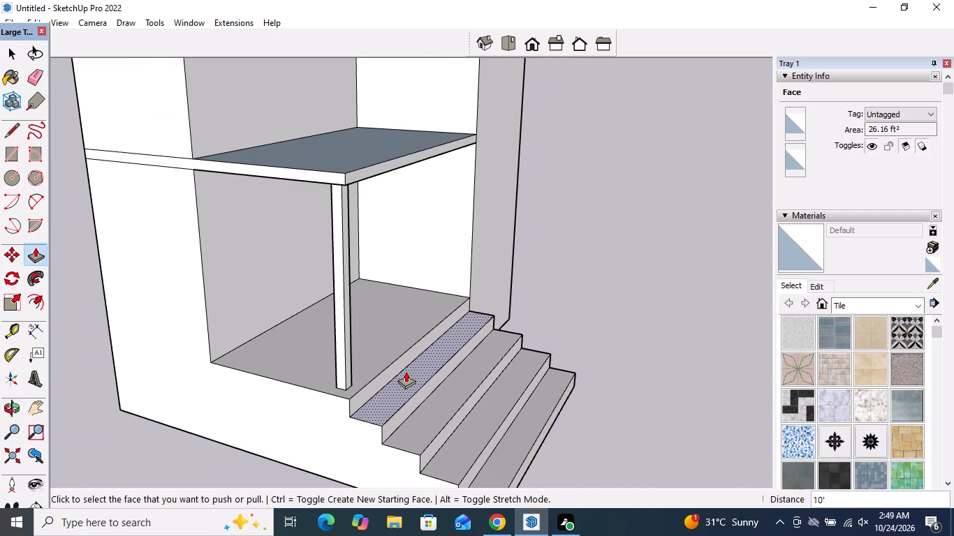
pyautogui.scroll(3, 347, 385)
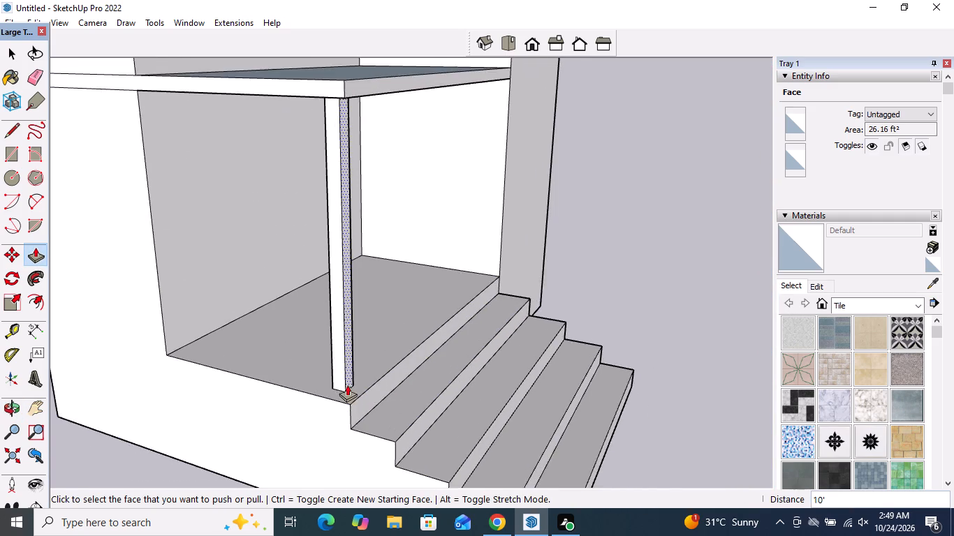
pyautogui.scroll(9, 347, 385)
pyautogui.click(334, 377)
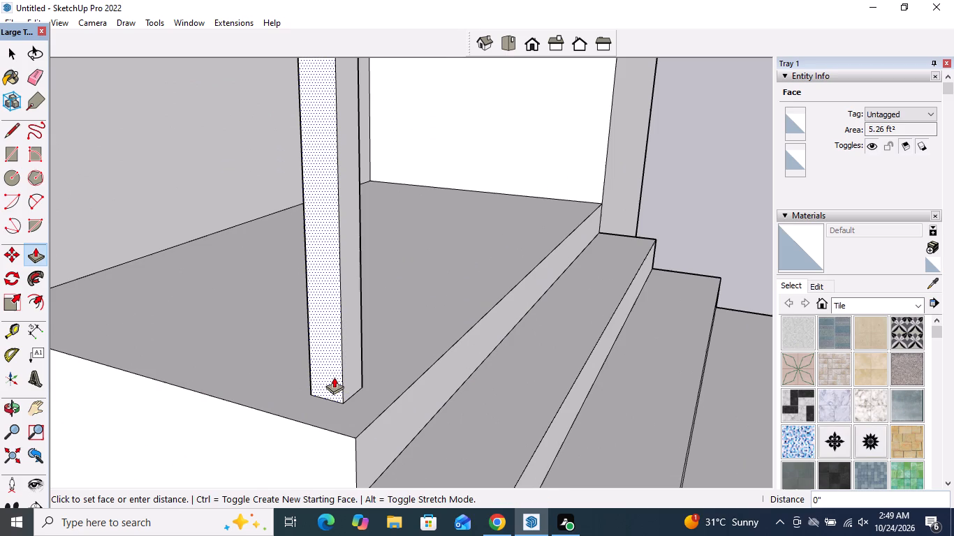
pyautogui.click(327, 378)
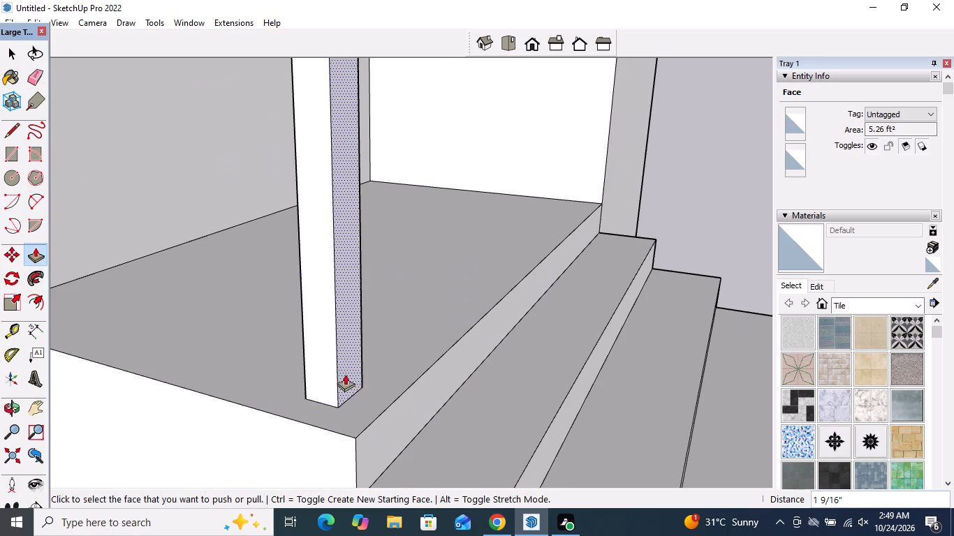
pyautogui.click(344, 373)
pyautogui.click(351, 375)
pyautogui.moveTo(377, 368); pyautogui.dragTo(165, 396, button='middle')
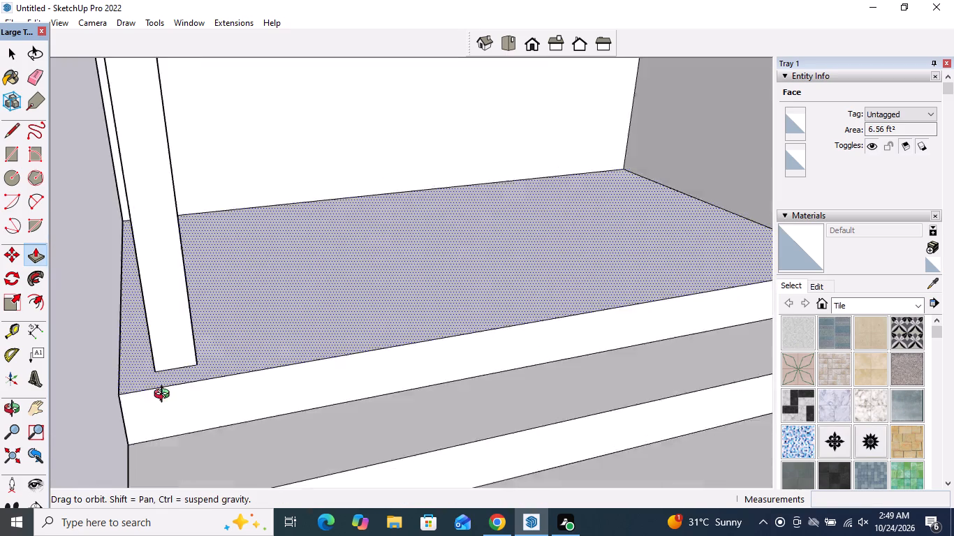
pyautogui.moveTo(165, 396); pyautogui.dragTo(62, 376, button='middle')
pyautogui.scroll(4, 158, 290)
pyautogui.click(175, 287)
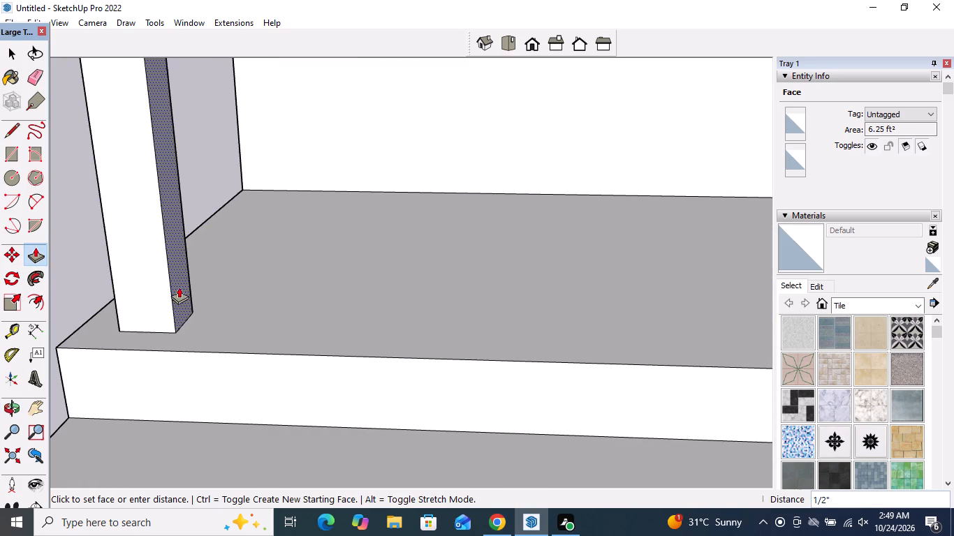
pyautogui.click(180, 288)
pyautogui.moveTo(184, 329); pyautogui.dragTo(738, 354, button='middle')
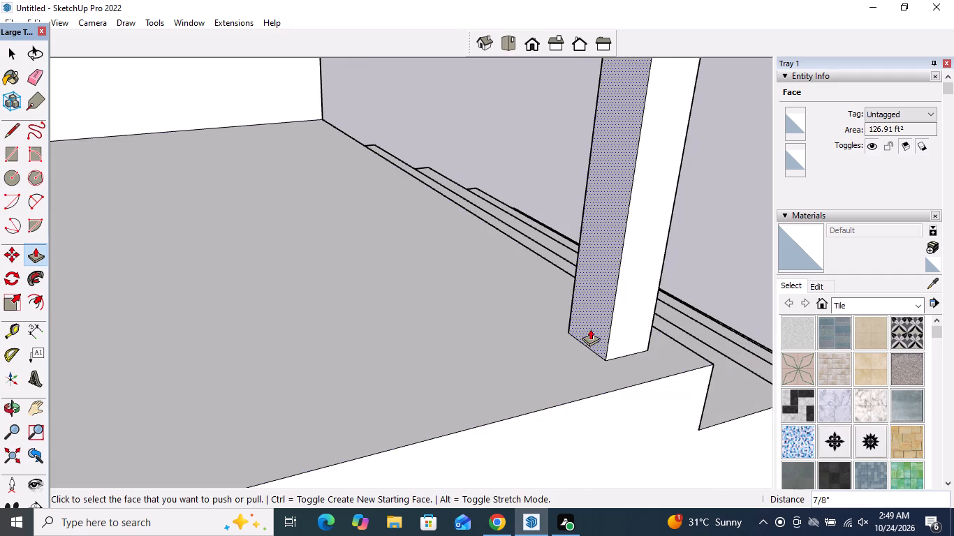
pyautogui.click(590, 329)
pyautogui.click(580, 328)
# Examine the thickened corner column between the landing and the middle slab from several sides.
pyautogui.scroll(-11, 427, 328)
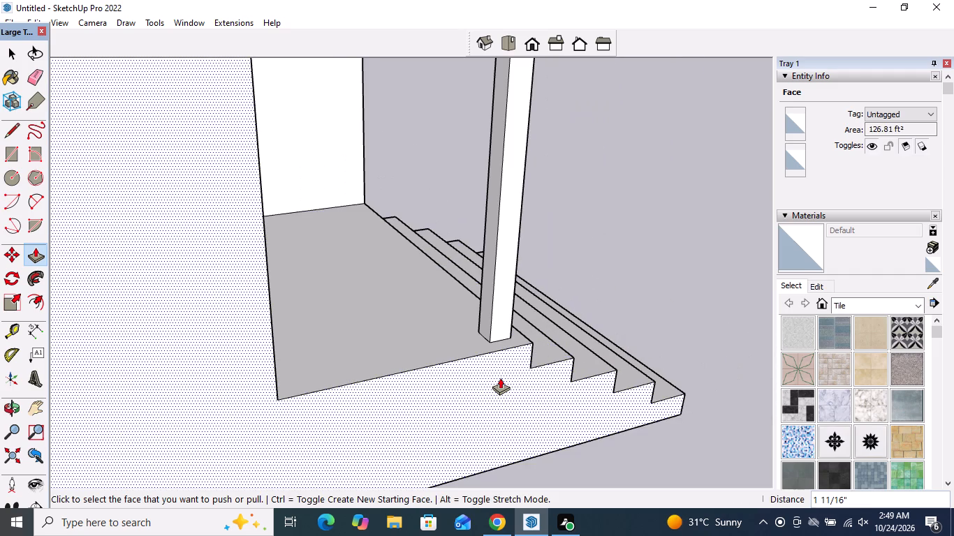
pyautogui.press('space')
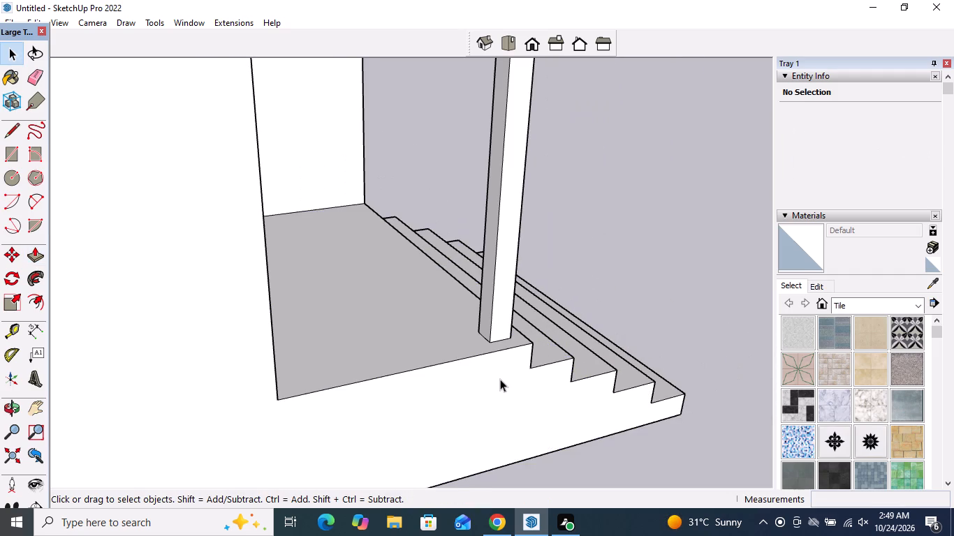
pyautogui.scroll(-9, 500, 379)
pyautogui.moveTo(559, 326); pyautogui.dragTo(721, 244, button='middle')
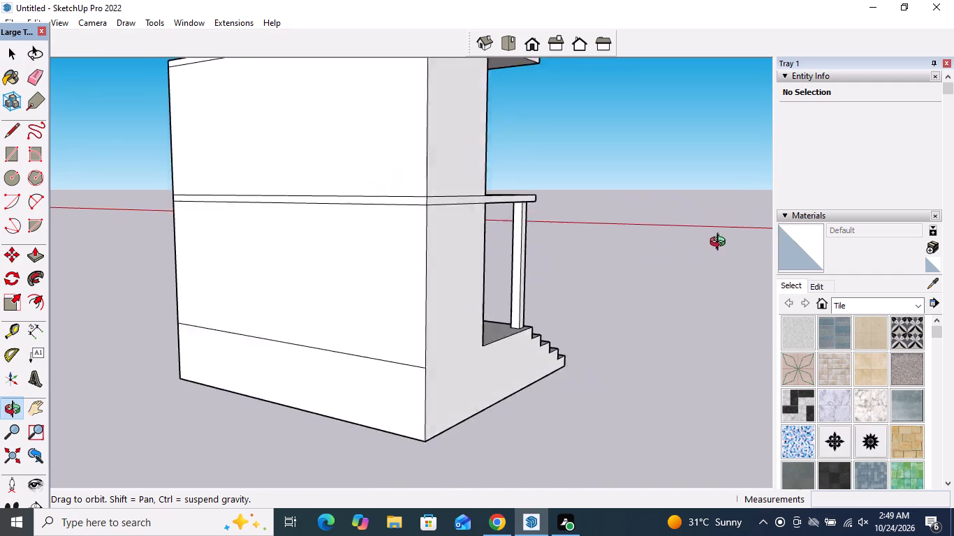
pyautogui.moveTo(721, 244); pyautogui.dragTo(210, 258, button='middle')
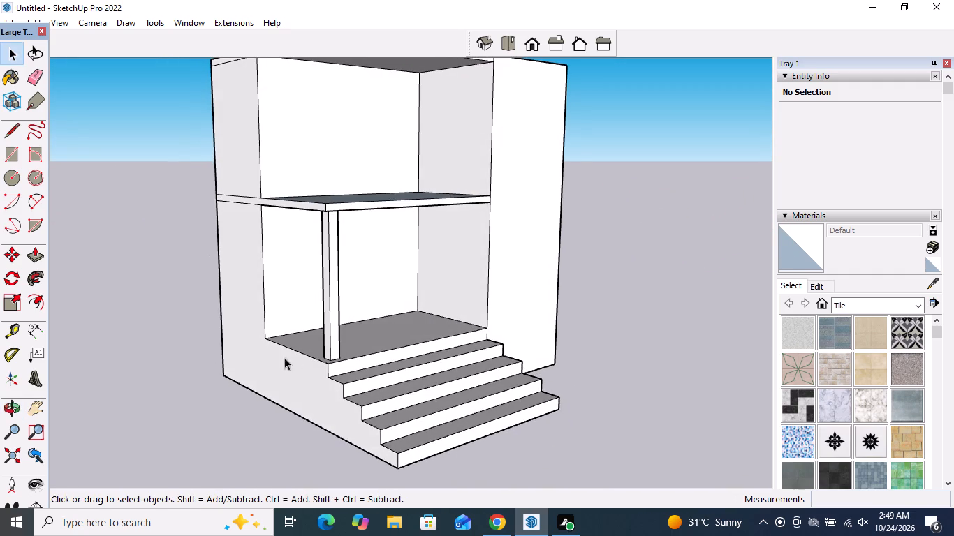
pyautogui.moveTo(346, 180); pyautogui.dragTo(399, 105, button='middle')
pyautogui.scroll(4, 355, 231)
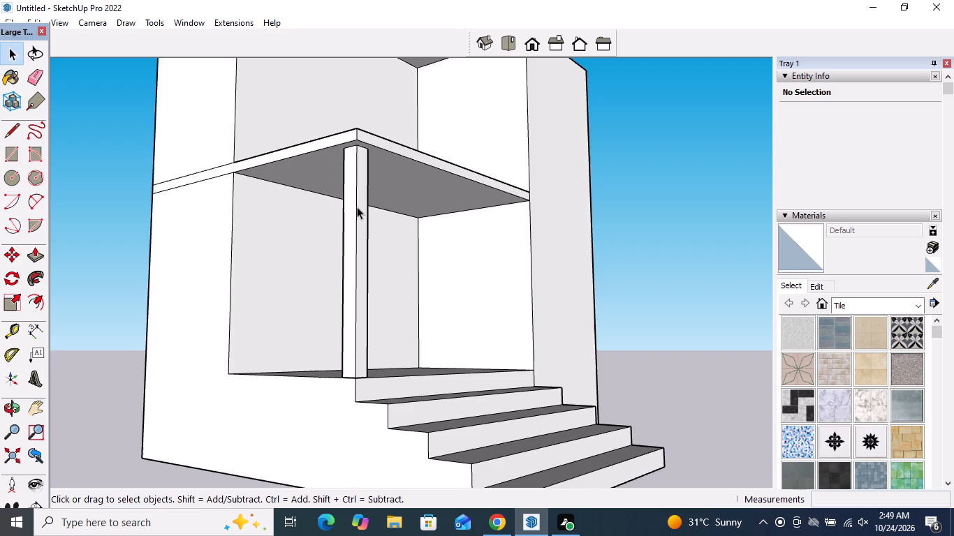
# Draw a rectangle of about 1' 1 7/16" by 1' 1/8" on the entrance landing, surrounding the corner column's base.
pyautogui.moveTo(357, 205); pyautogui.dragTo(382, 308, button='middle')
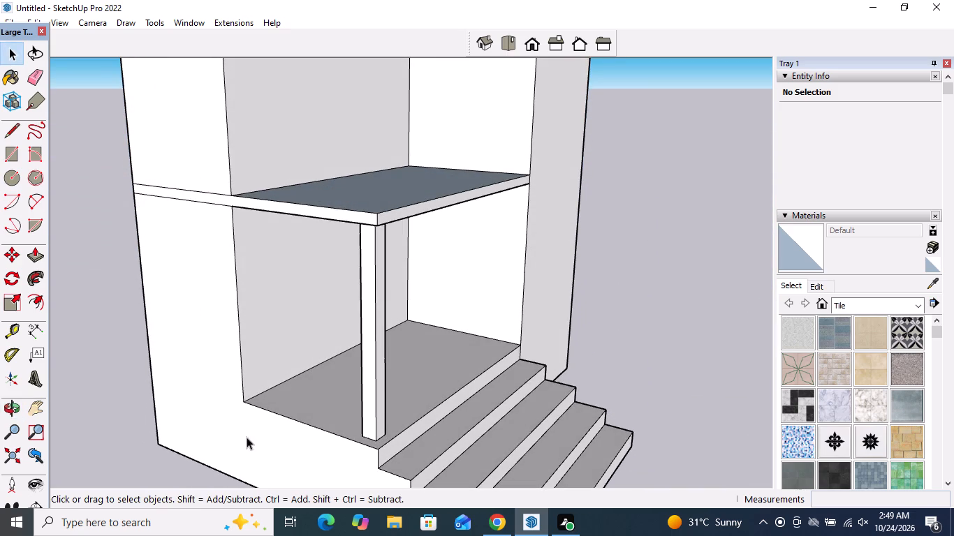
pyautogui.click(10, 158)
pyautogui.scroll(-5, 351, 322)
pyautogui.moveTo(379, 355); pyautogui.dragTo(330, 469, button='middle')
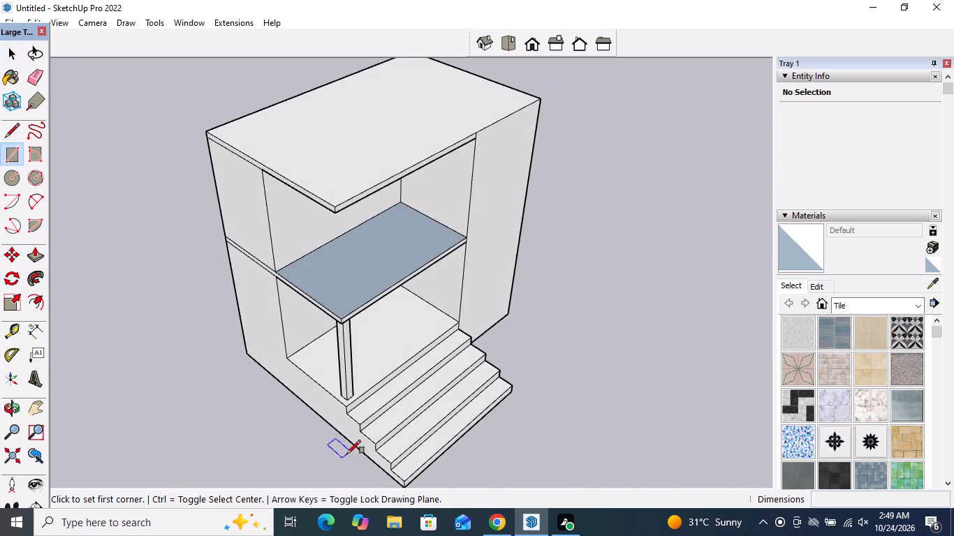
pyautogui.scroll(20, 372, 402)
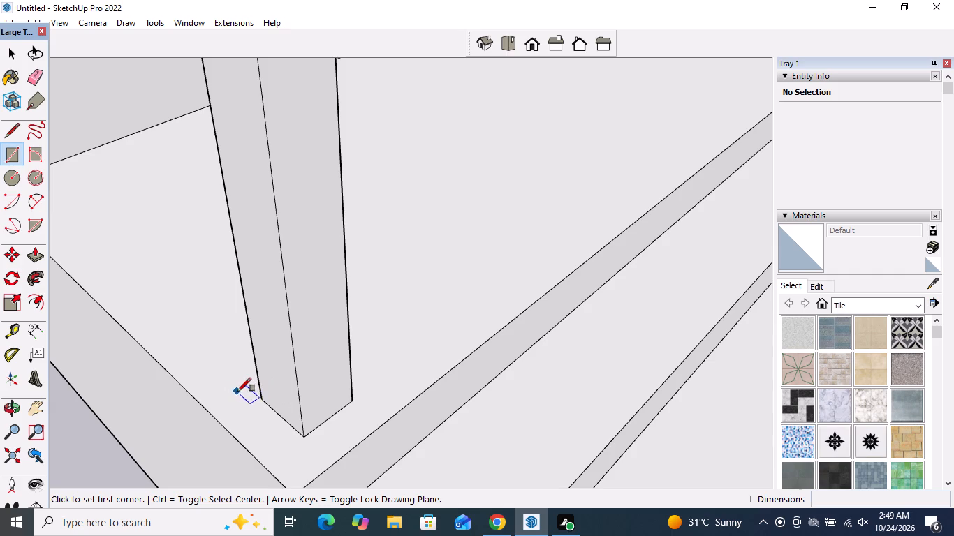
pyautogui.click(243, 395)
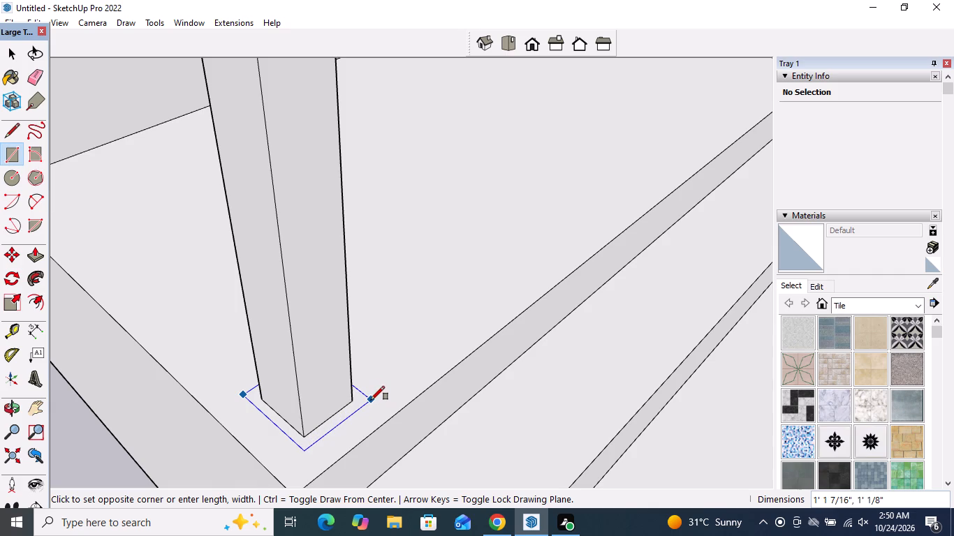
pyautogui.click(371, 400)
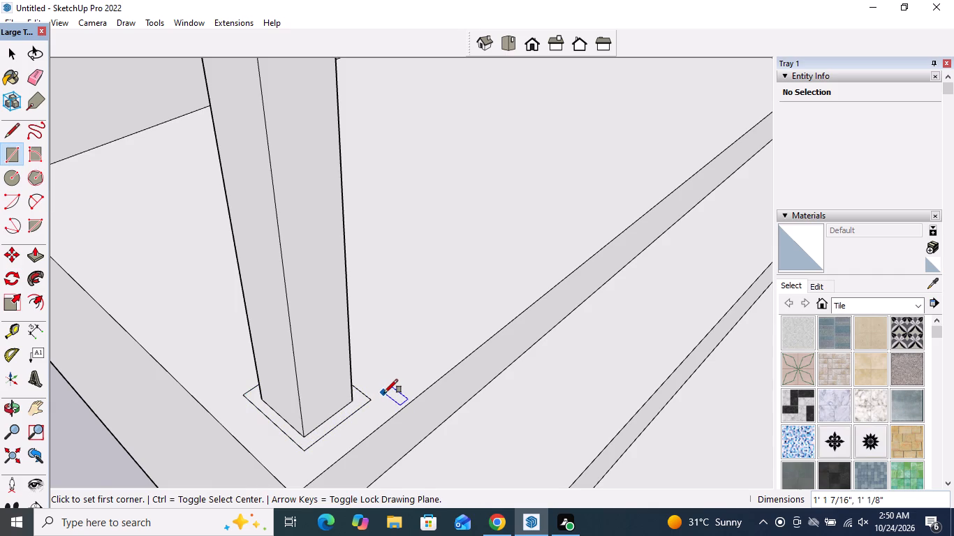
# Push/Pull the rim around the column's base up about 6' 10 1/8" to form a thicker lower shaft.
pyautogui.scroll(-4, 384, 393)
pyautogui.click(31, 254)
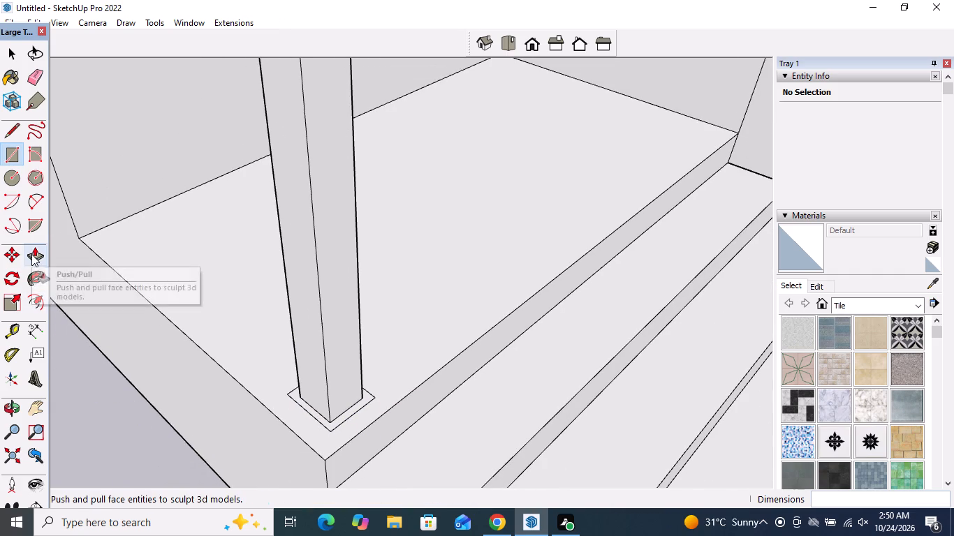
pyautogui.click(313, 410)
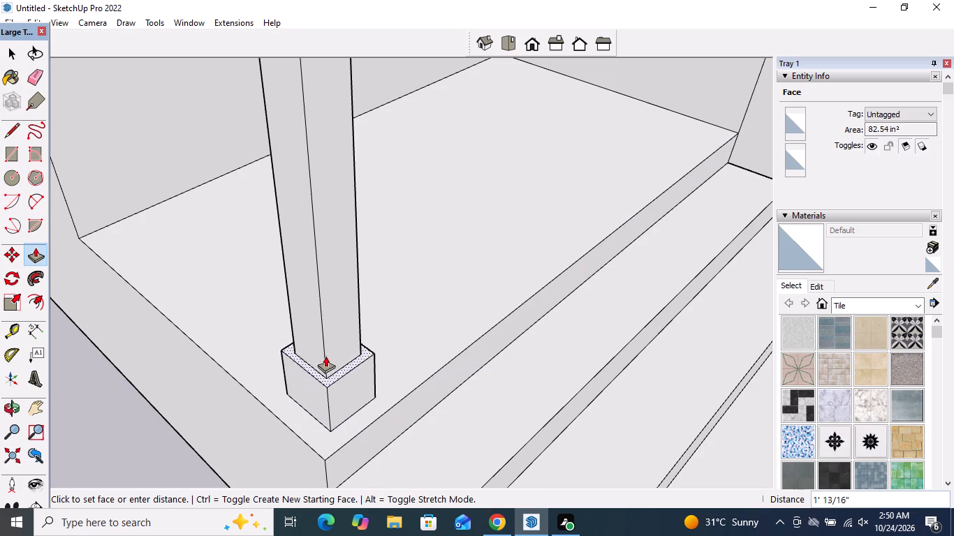
pyautogui.scroll(-15, 325, 351)
pyautogui.moveTo(325, 351); pyautogui.dragTo(325, 265, button='middle')
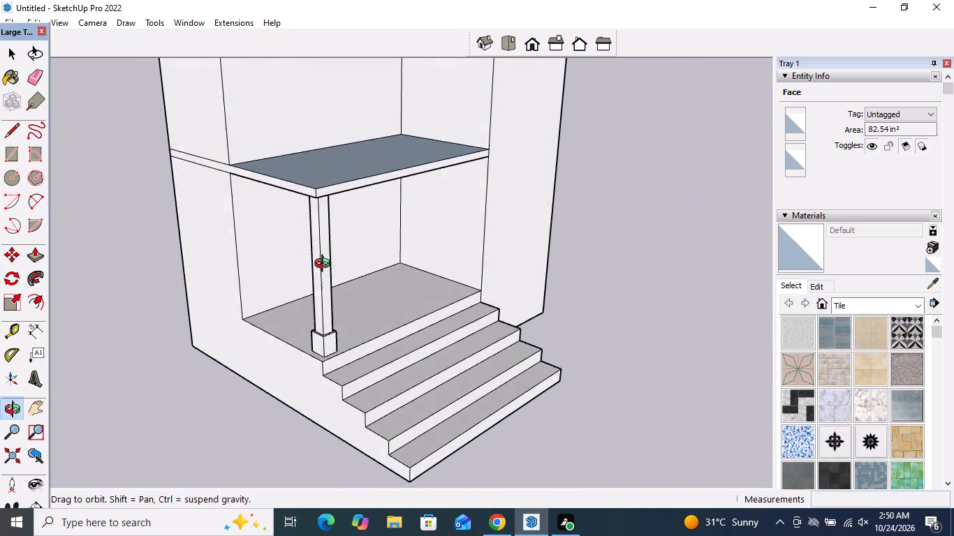
pyautogui.moveTo(325, 265); pyautogui.dragTo(331, 246, button='middle')
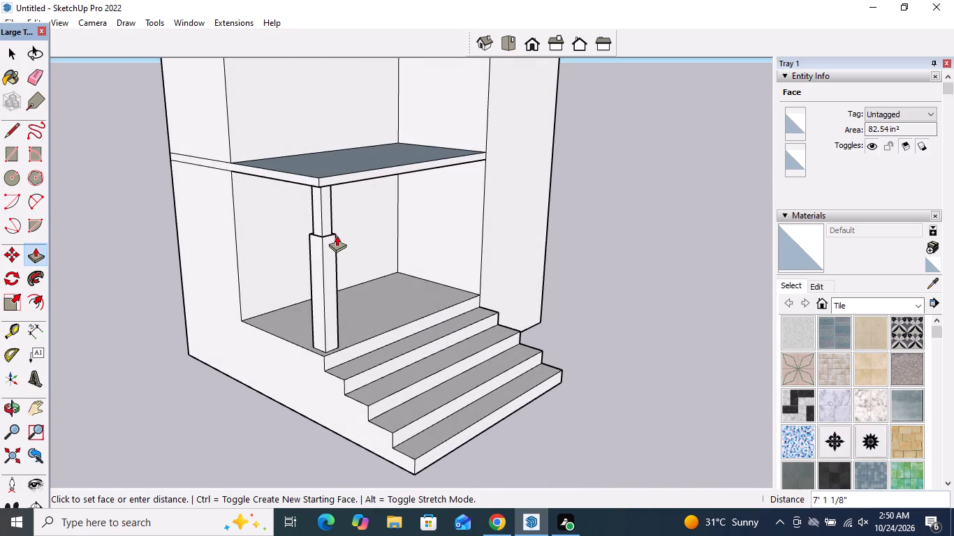
pyautogui.click(337, 239)
# Raise the lower shaft's top rim a further 2 1/8" from a new starting face to form a separate band.
pyautogui.scroll(9, 317, 209)
pyautogui.moveTo(339, 247); pyautogui.dragTo(339, 295, button='middle')
pyautogui.scroll(10, 344, 320)
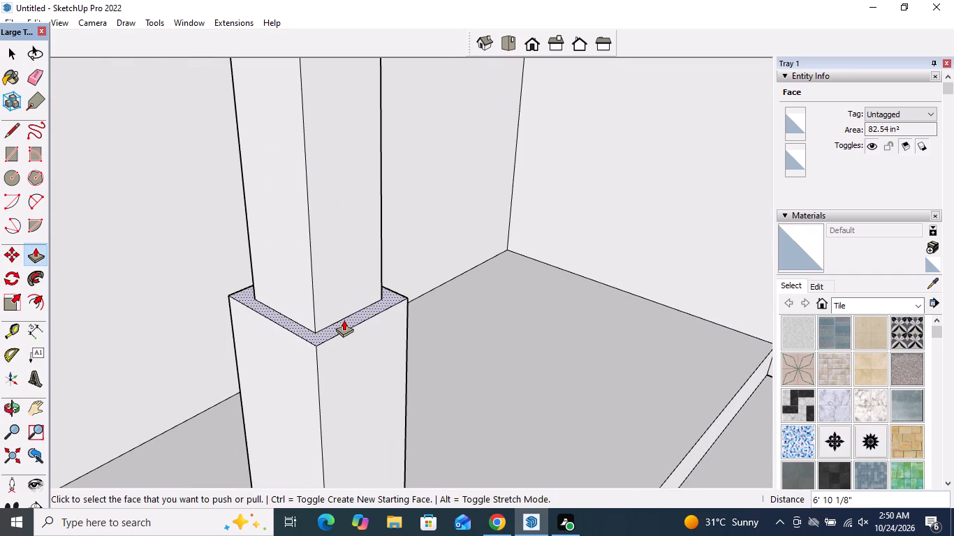
pyautogui.click(344, 320)
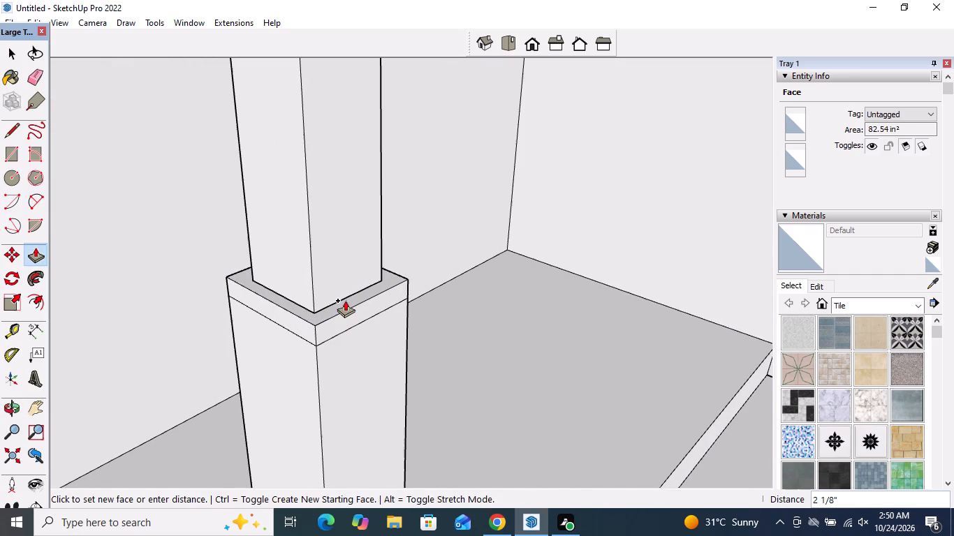
pyautogui.click(345, 300)
# Pull the band's step-facing front side outward 7/16" and its outer side outward 1/4".
pyautogui.scroll(1, 343, 353)
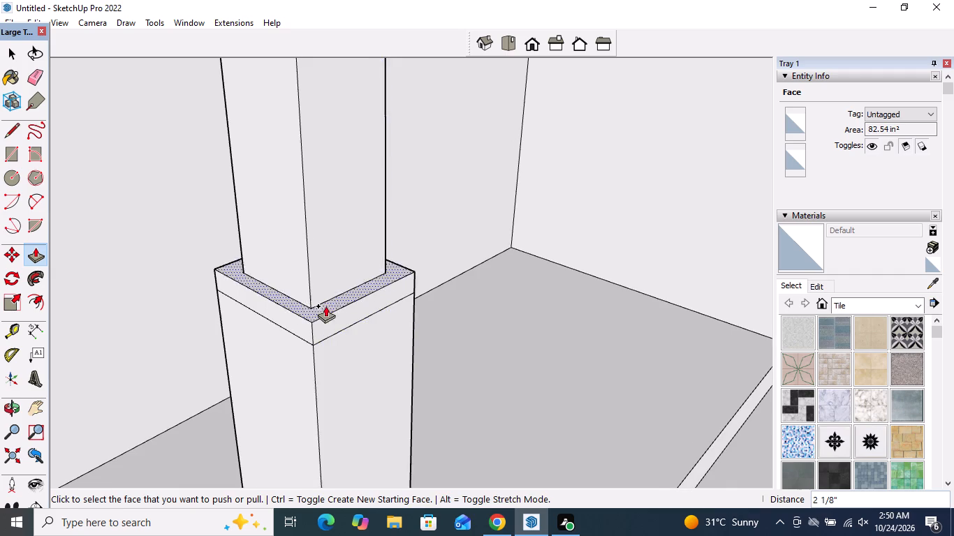
pyautogui.moveTo(267, 231); pyautogui.dragTo(234, 234, button='middle')
pyautogui.scroll(4, 330, 331)
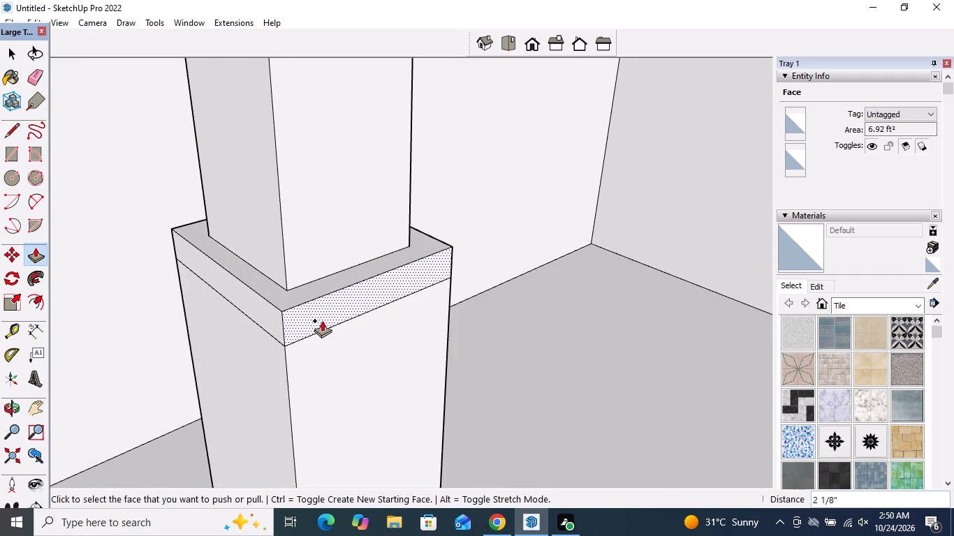
pyautogui.click(322, 320)
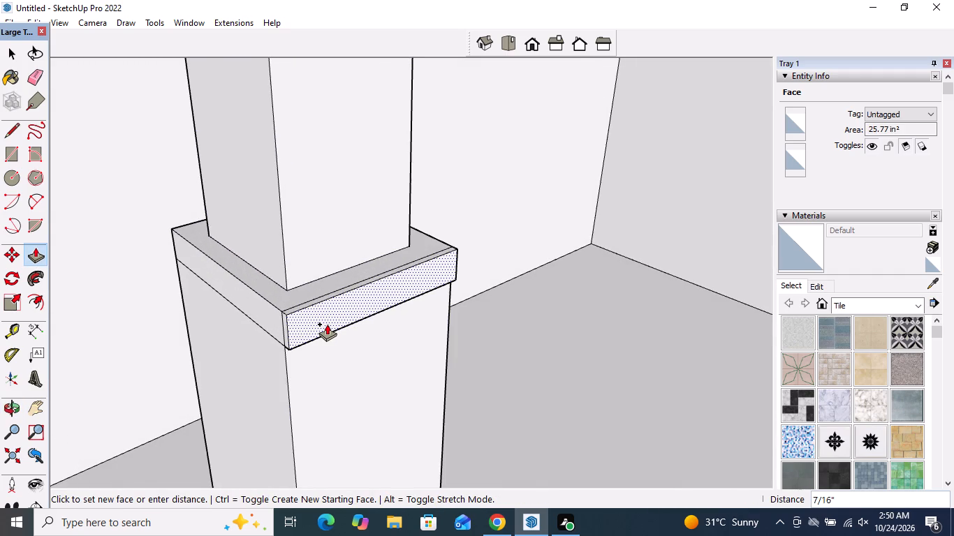
pyautogui.click(327, 324)
pyautogui.click(267, 319)
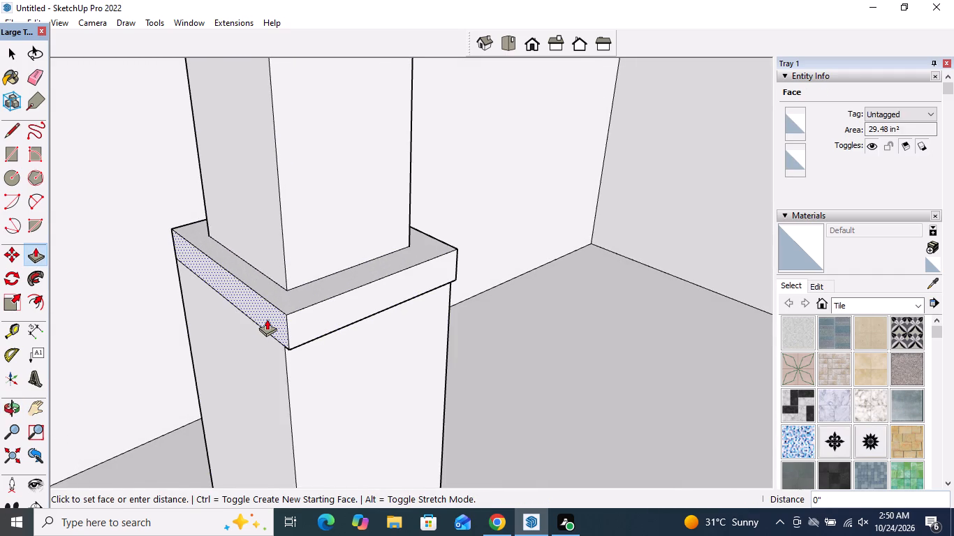
pyautogui.click(263, 322)
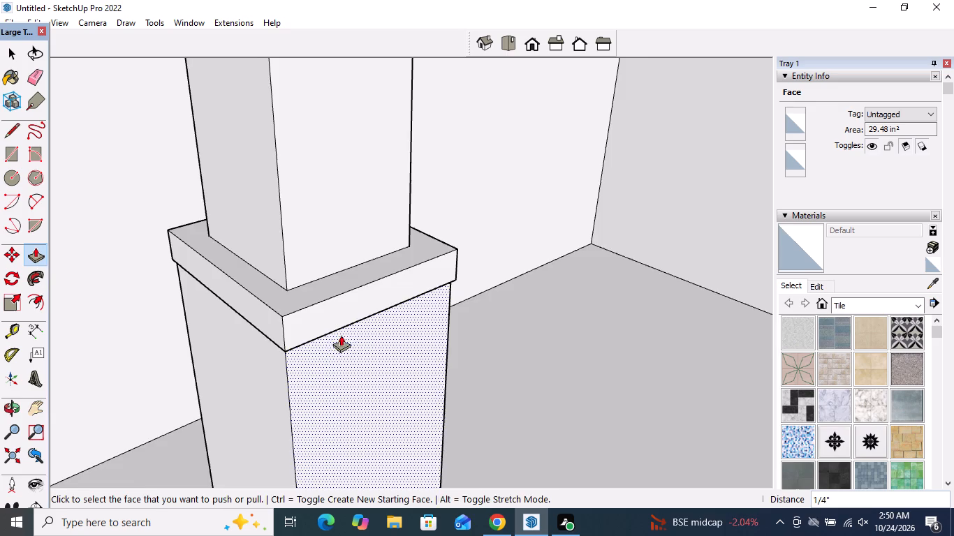
# Pull the band's inner side outward 9/16" and its back side outward 3/4" beyond the lower shaft.
pyautogui.moveTo(341, 334); pyautogui.dragTo(119, 214, button='middle')
pyautogui.scroll(1, 119, 214)
pyautogui.scroll(-6, 311, 332)
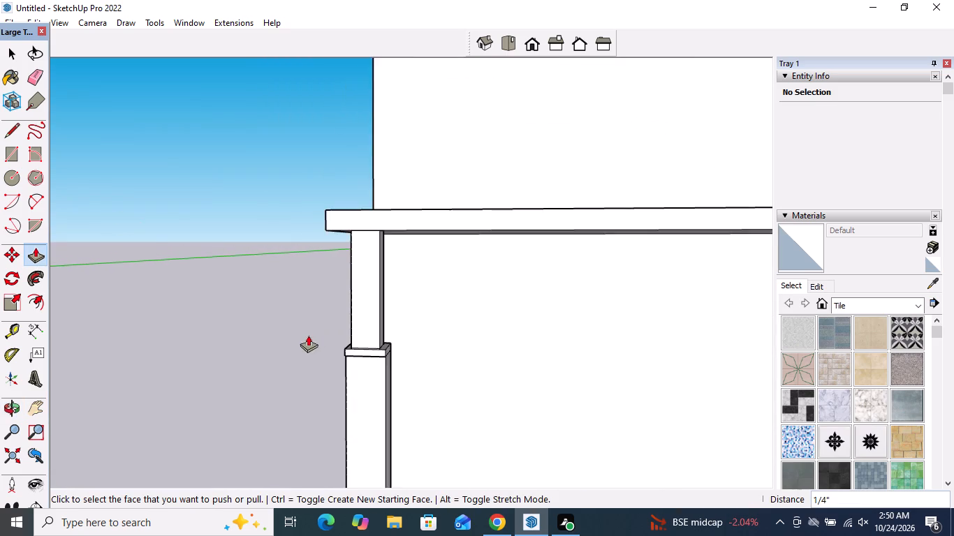
pyautogui.scroll(-3, 308, 335)
pyautogui.scroll(15, 348, 334)
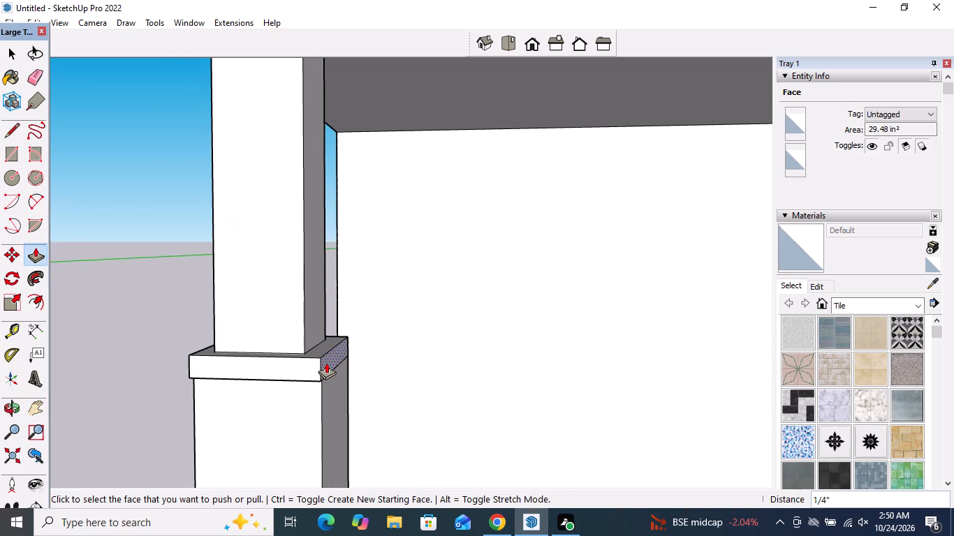
pyautogui.click(326, 362)
pyautogui.click(332, 364)
pyautogui.moveTo(195, 389); pyautogui.dragTo(318, 435, button='middle')
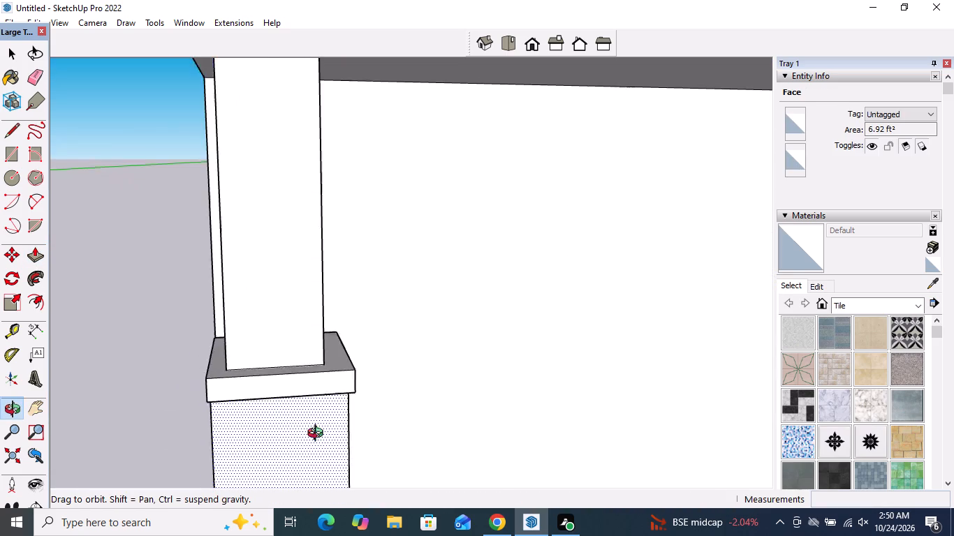
pyautogui.moveTo(318, 435); pyautogui.dragTo(733, 309, button='middle')
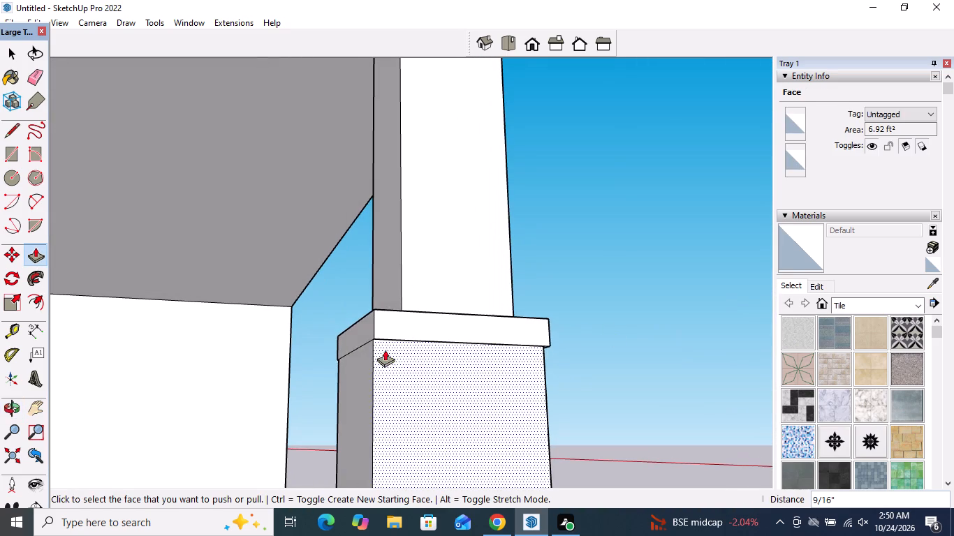
pyautogui.click(358, 331)
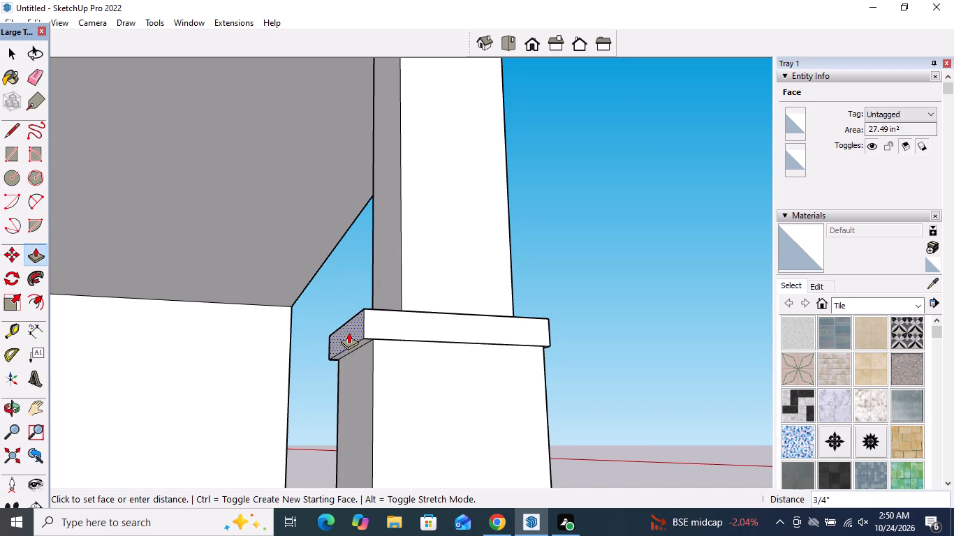
pyautogui.click(348, 332)
# Pull the band's outer side slightly further outward to deepen its overhang above the lower shaft.
pyautogui.moveTo(448, 346); pyautogui.dragTo(0, 351, button='middle')
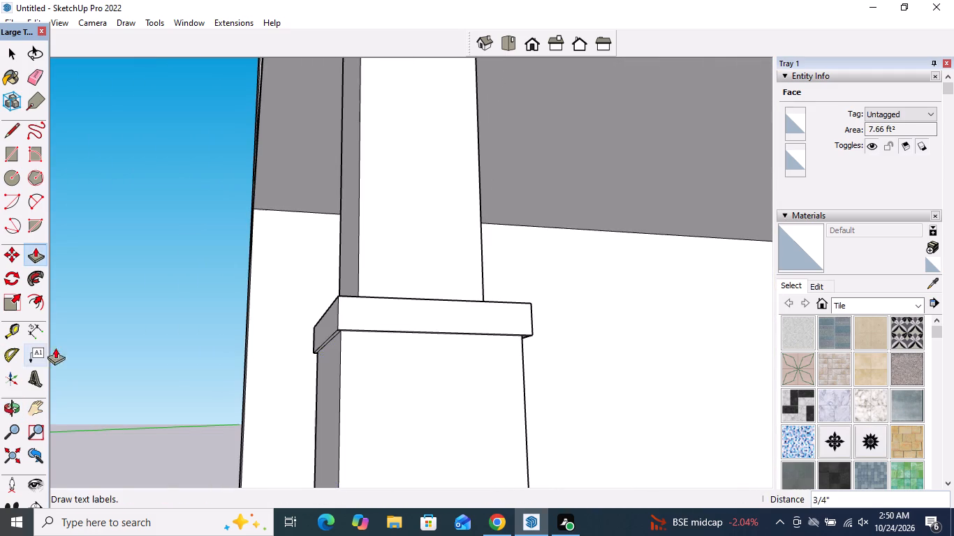
pyautogui.moveTo(274, 345); pyautogui.dragTo(228, 355, button='middle')
pyautogui.scroll(4, 253, 338)
pyautogui.scroll(-3, 265, 336)
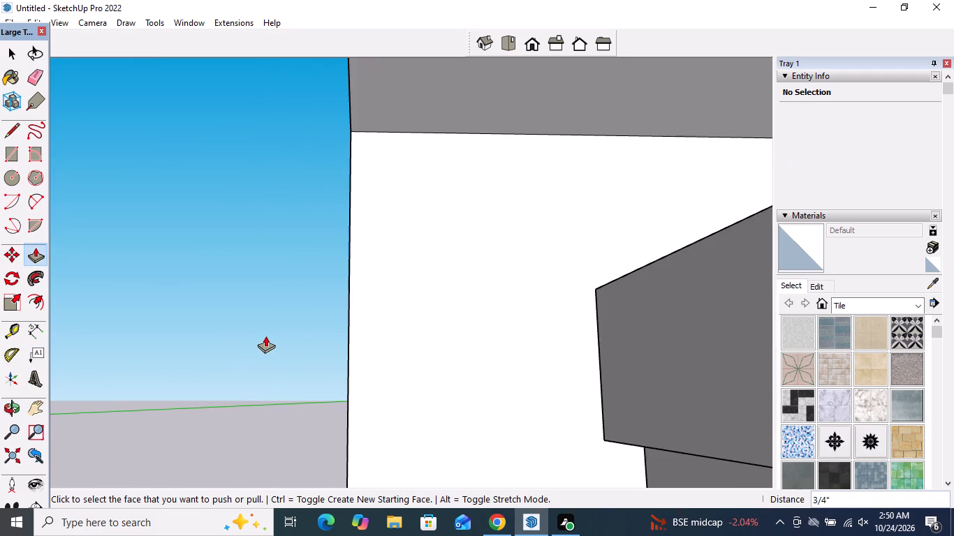
pyautogui.scroll(-2, 279, 313)
pyautogui.moveTo(302, 298); pyautogui.dragTo(364, 316, button='middle')
pyautogui.click(315, 306)
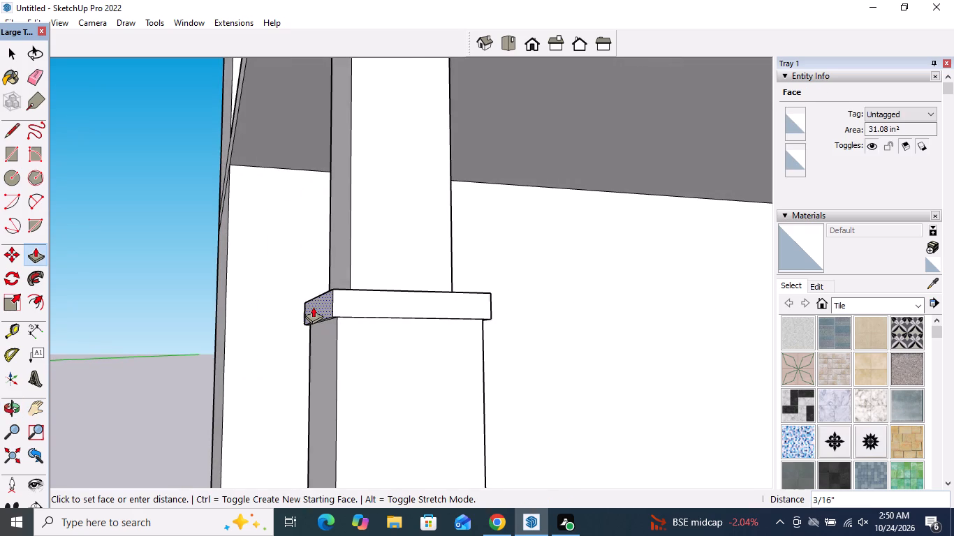
pyautogui.click(310, 306)
pyautogui.press('space')
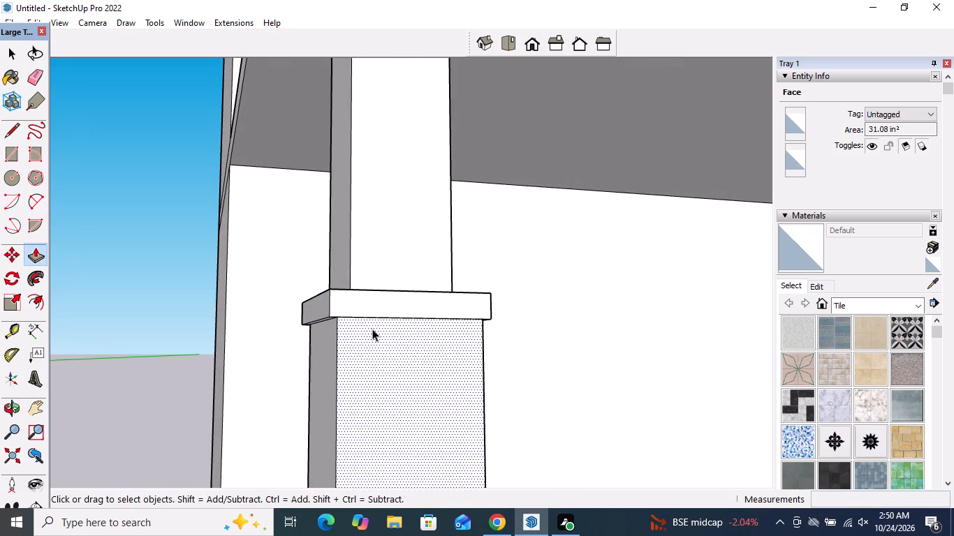
# Examine the corner column with its projecting band in the context of the whole building and entrance steps.
pyautogui.scroll(-11, 372, 329)
pyautogui.moveTo(385, 336); pyautogui.dragTo(386, 410, button='middle')
pyautogui.scroll(-9, 395, 314)
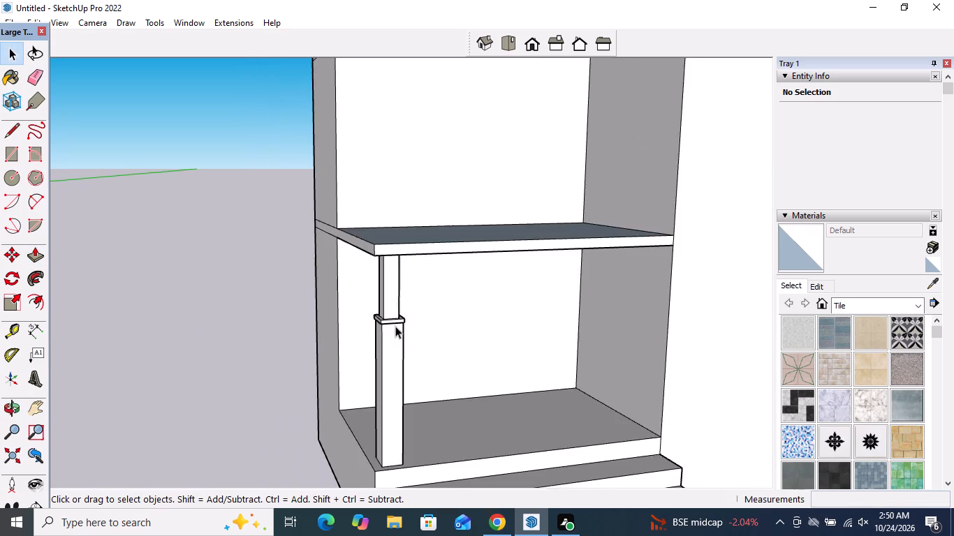
pyautogui.scroll(-7, 395, 326)
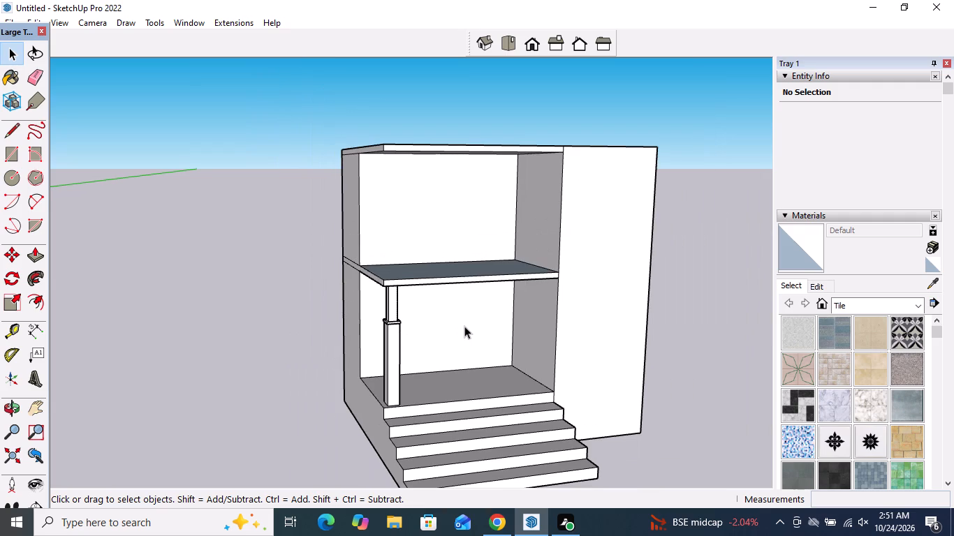
pyautogui.moveTo(386, 362); pyautogui.dragTo(400, 364, button='middle')
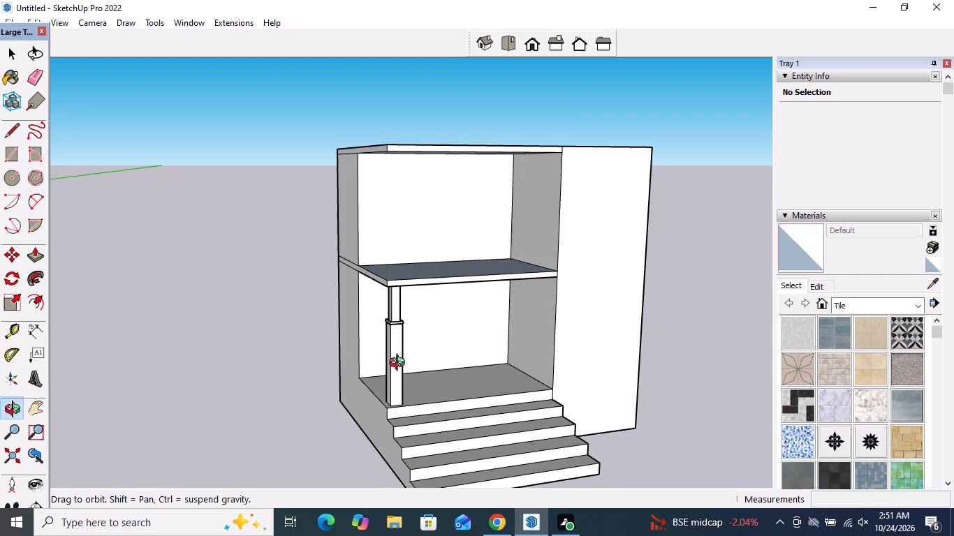
pyautogui.moveTo(400, 364); pyautogui.dragTo(470, 393, button='middle')
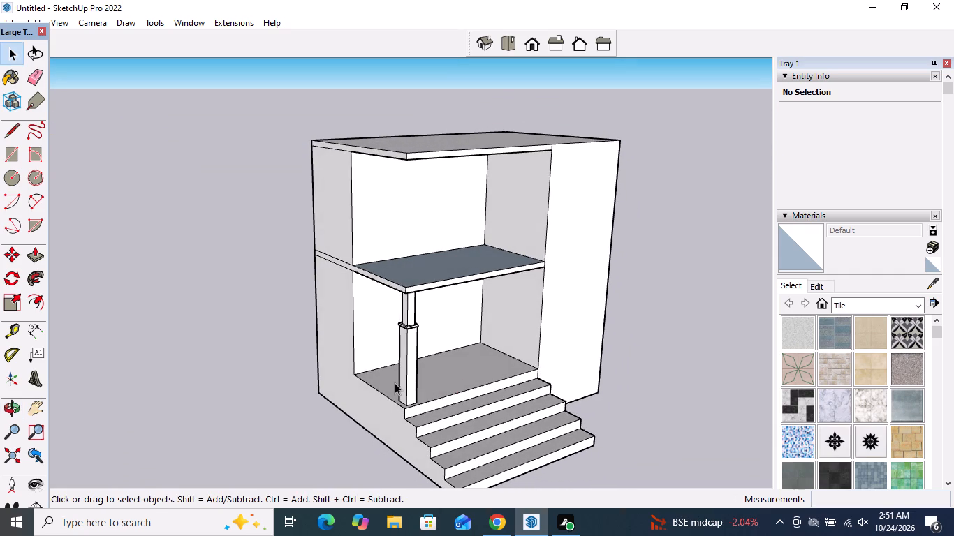
pyautogui.scroll(5, 395, 383)
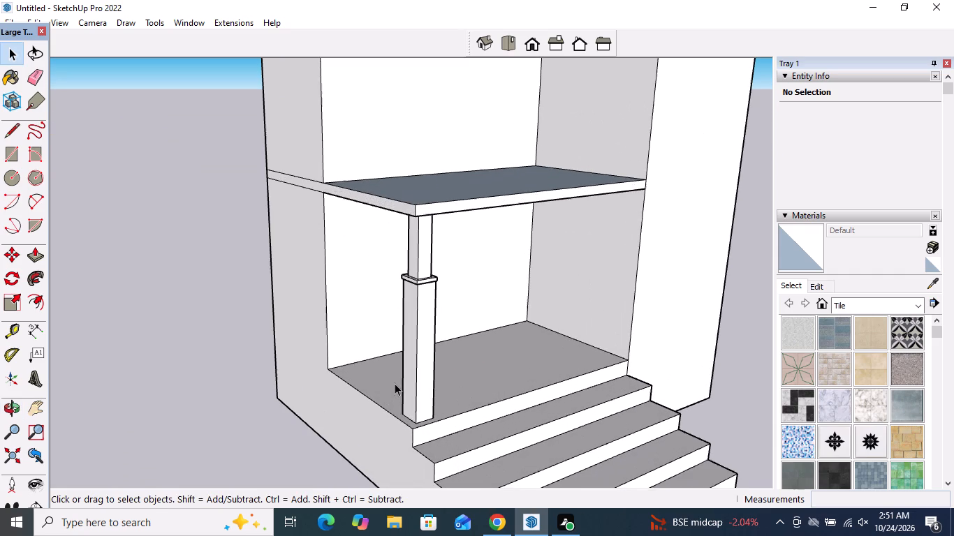
# Push/Pull the outer side face of the column's lower shaft outward about 4 1/2".
pyautogui.click(31, 255)
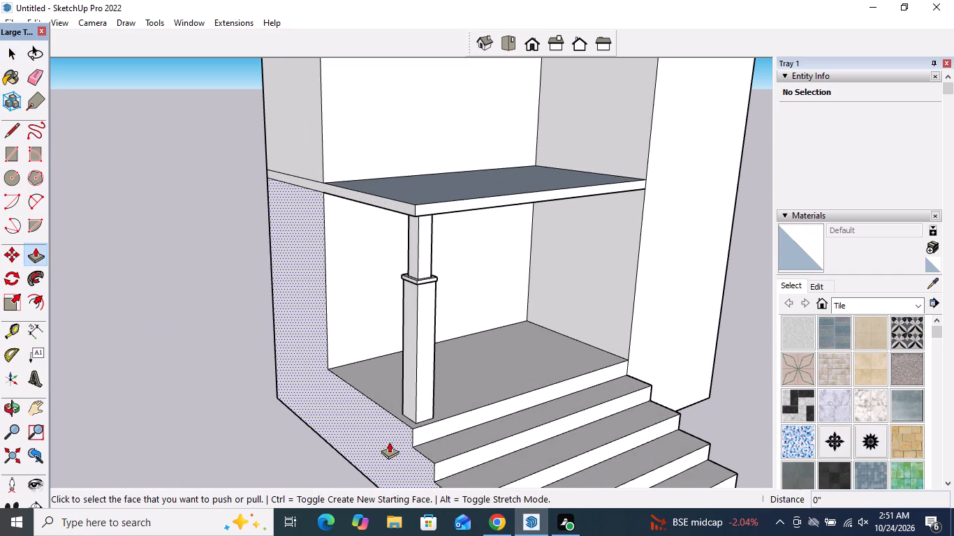
pyautogui.scroll(4, 391, 444)
pyautogui.click(420, 378)
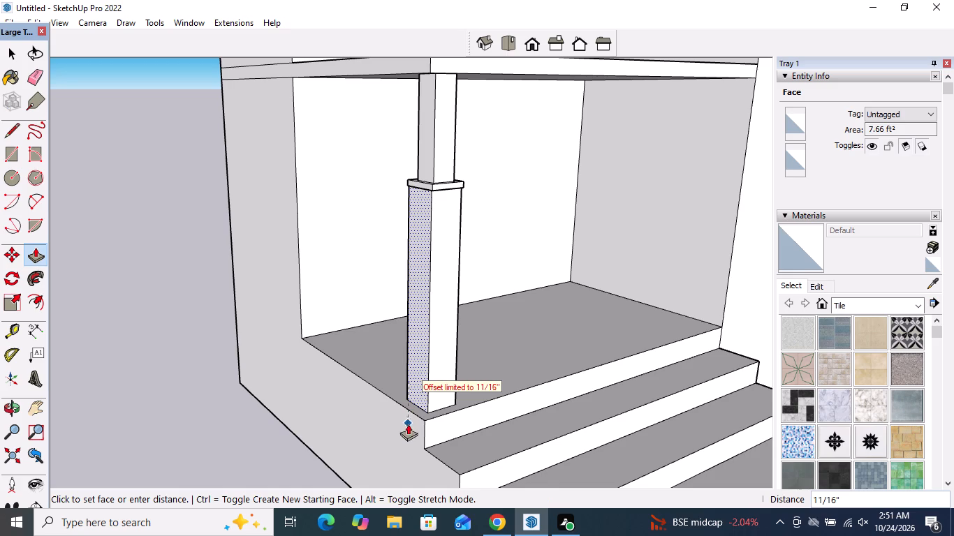
pyautogui.click(421, 373)
pyautogui.click(423, 365)
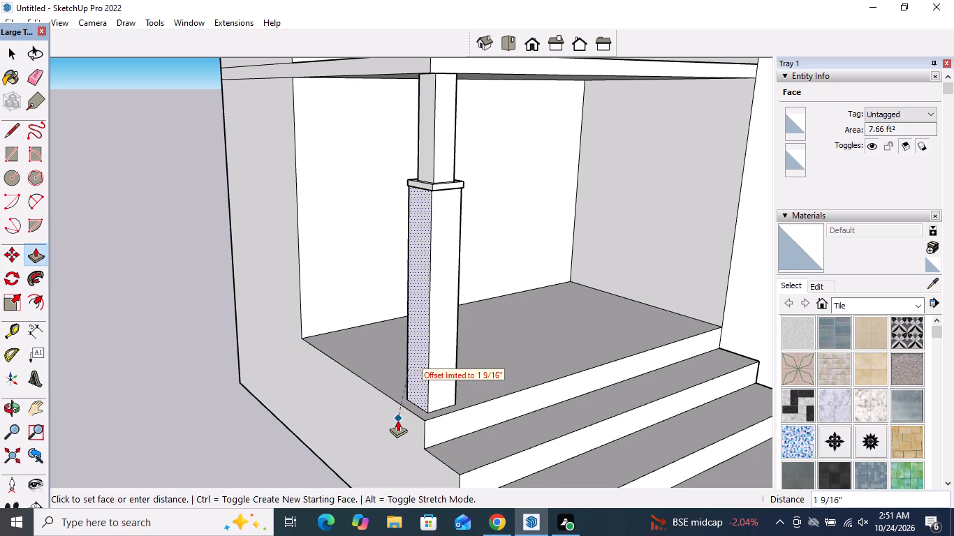
pyautogui.click(397, 420)
pyautogui.click(420, 381)
pyautogui.click(395, 417)
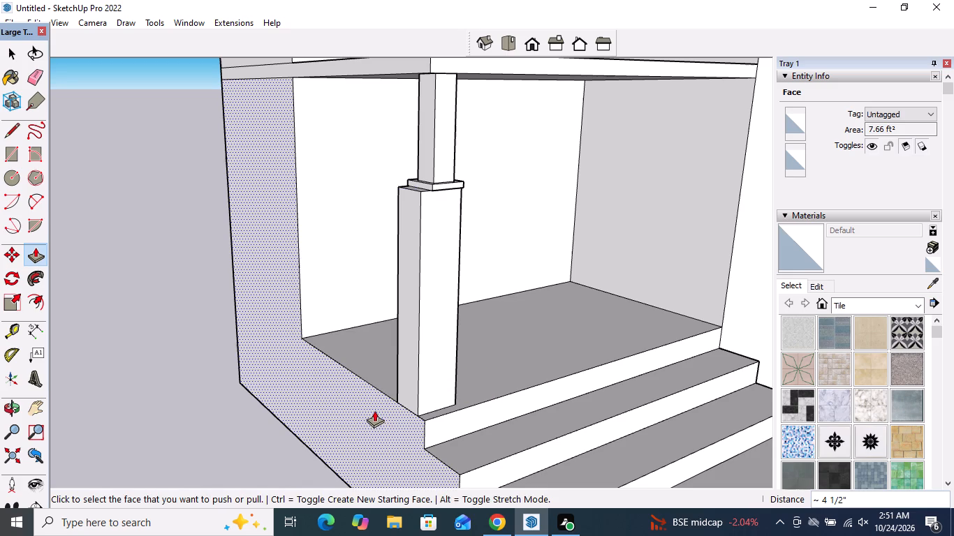
pyautogui.moveTo(374, 408); pyautogui.dragTo(511, 425, button='middle')
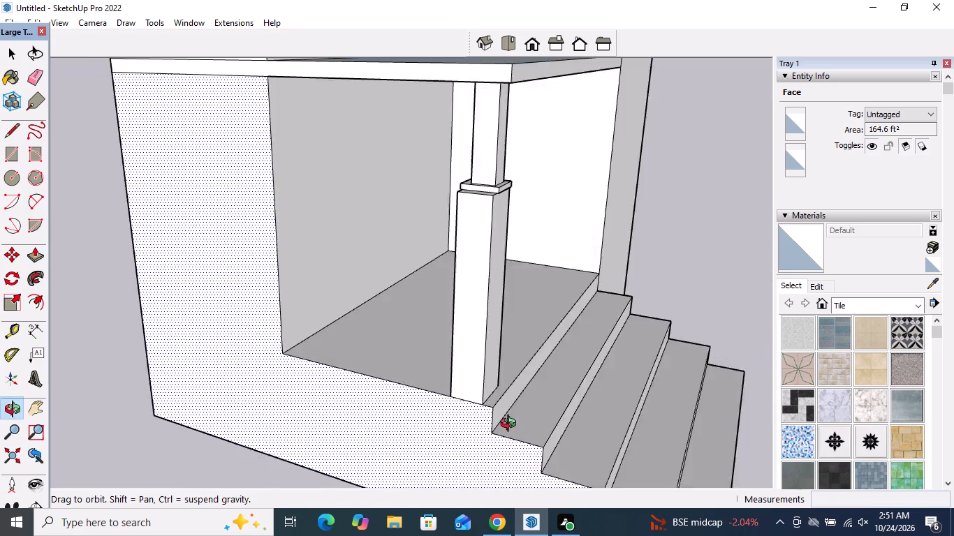
# Draw a line about 6' 10 1/8" long across the porch floor near its open side edge, from the corner column to the opposite wall.
pyautogui.moveTo(511, 425); pyautogui.dragTo(576, 411, button='middle')
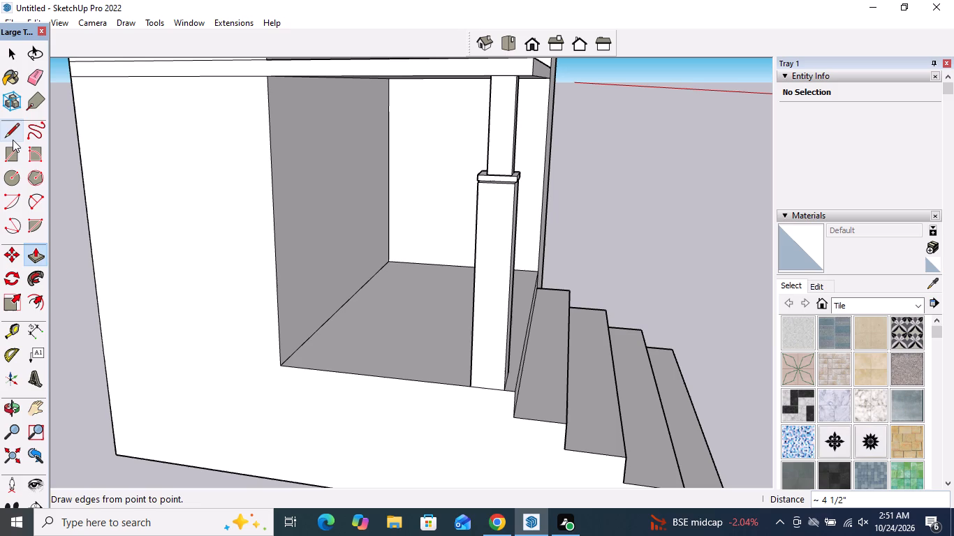
pyautogui.click(12, 138)
pyautogui.moveTo(310, 341); pyautogui.dragTo(380, 491, button='middle')
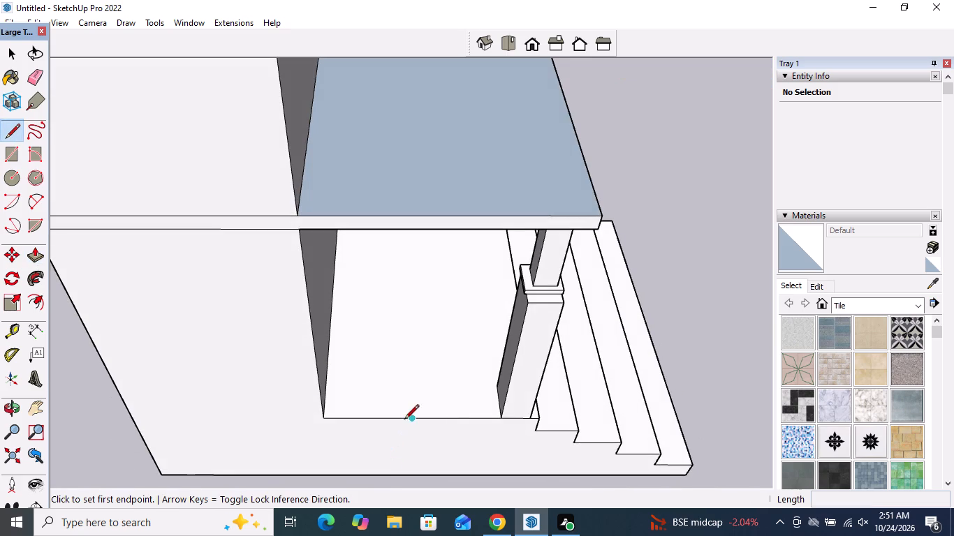
pyautogui.scroll(4, 406, 412)
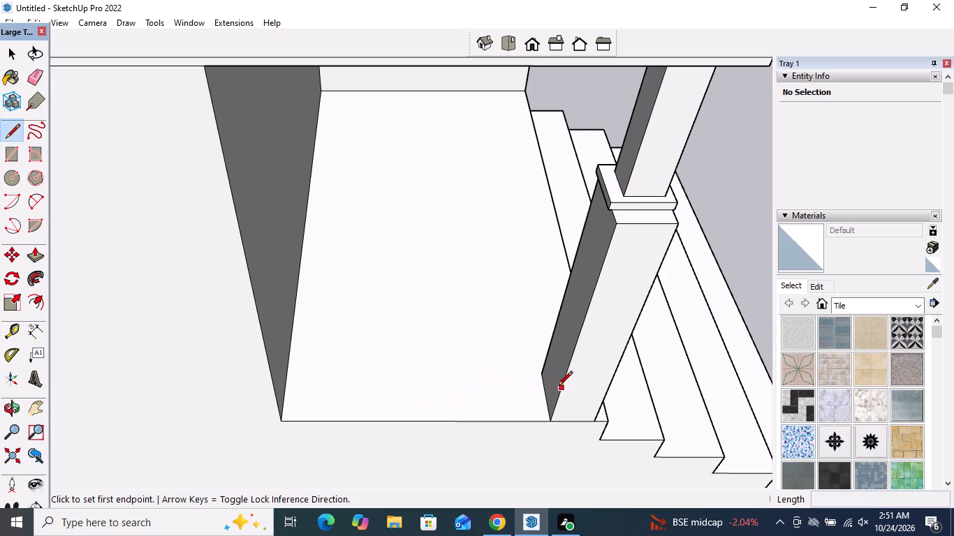
pyautogui.moveTo(541, 395); pyautogui.dragTo(532, 395)
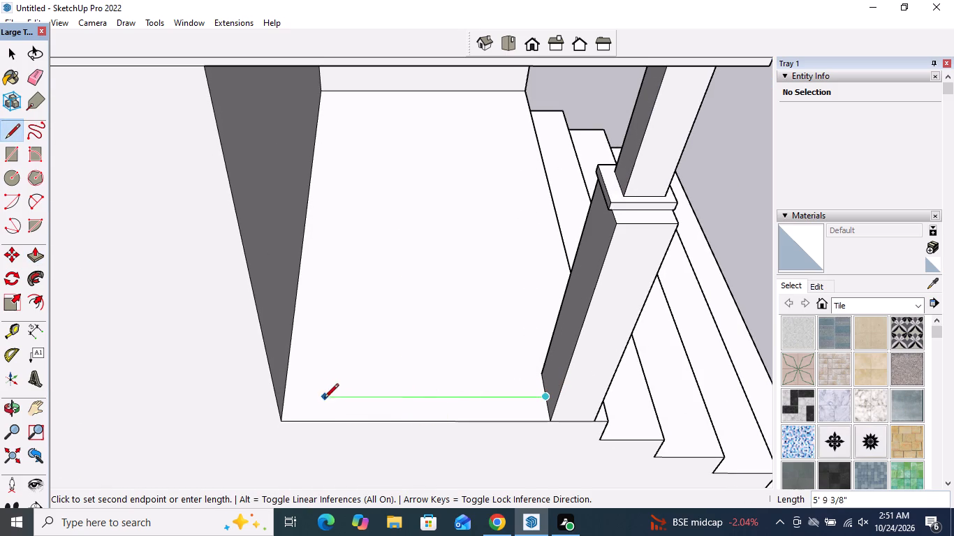
pyautogui.click(287, 394)
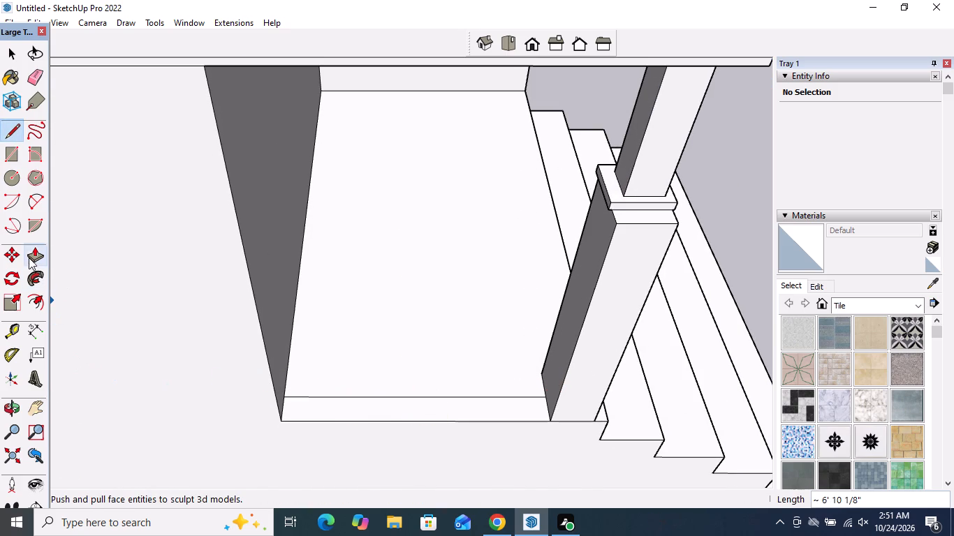
# Push/Pull the narrow floor strip along the open side edge upward 2' 1/4" to form a low parapet.
pyautogui.click(29, 253)
pyautogui.click(515, 399)
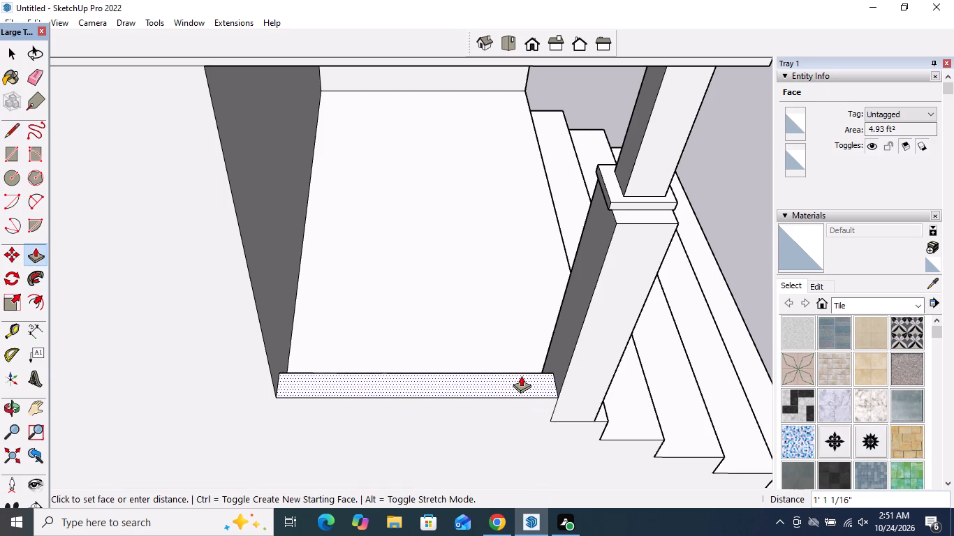
pyautogui.scroll(-4, 521, 374)
pyautogui.moveTo(521, 365); pyautogui.dragTo(485, 215, button='middle')
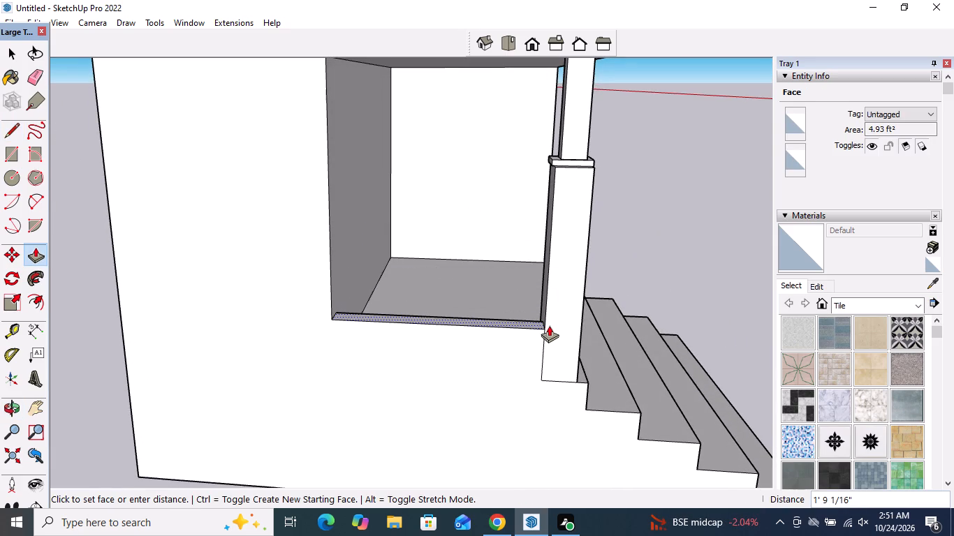
pyautogui.click(550, 316)
# Examine the new low parapet beside the corner column and its relation to the whole building and entrance steps.
pyautogui.scroll(-9, 423, 318)
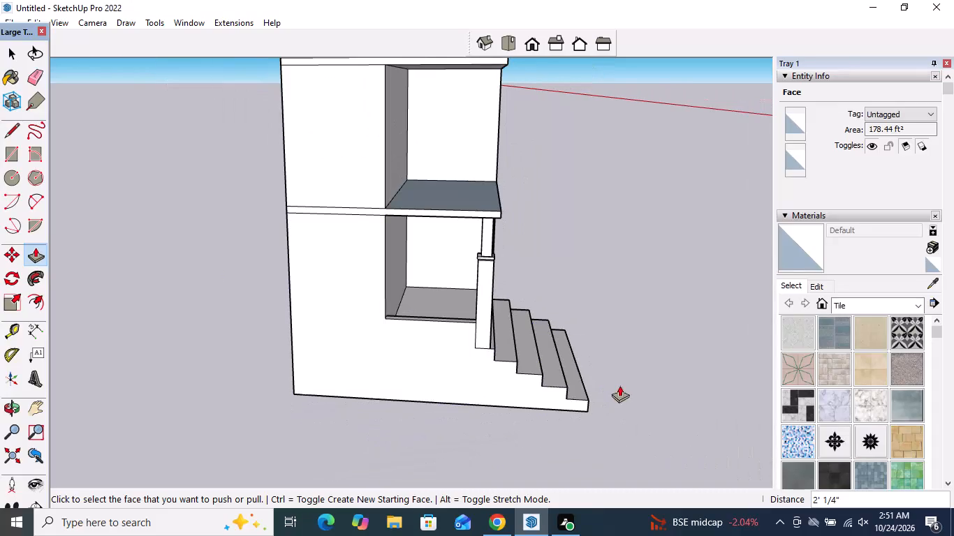
pyautogui.moveTo(619, 385); pyautogui.dragTo(311, 379, button='middle')
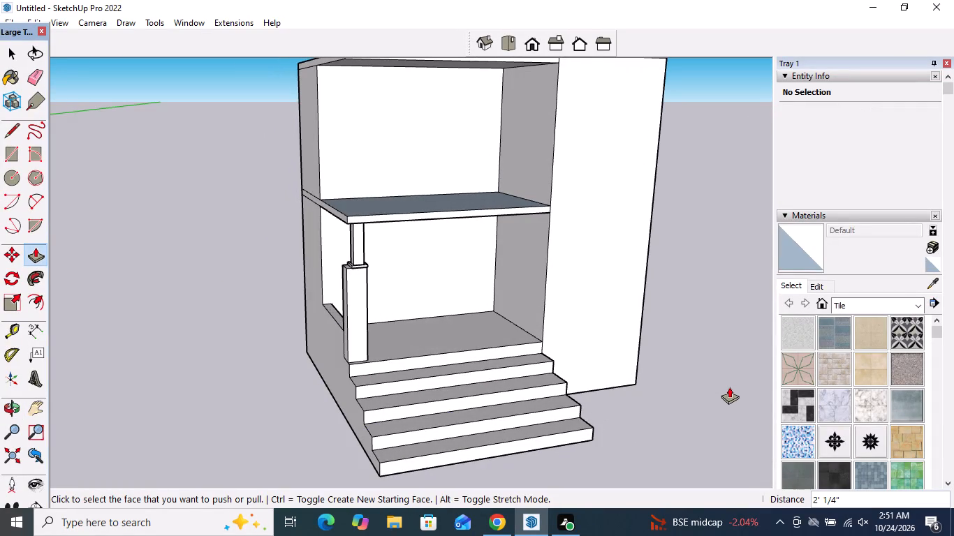
pyautogui.press('space')
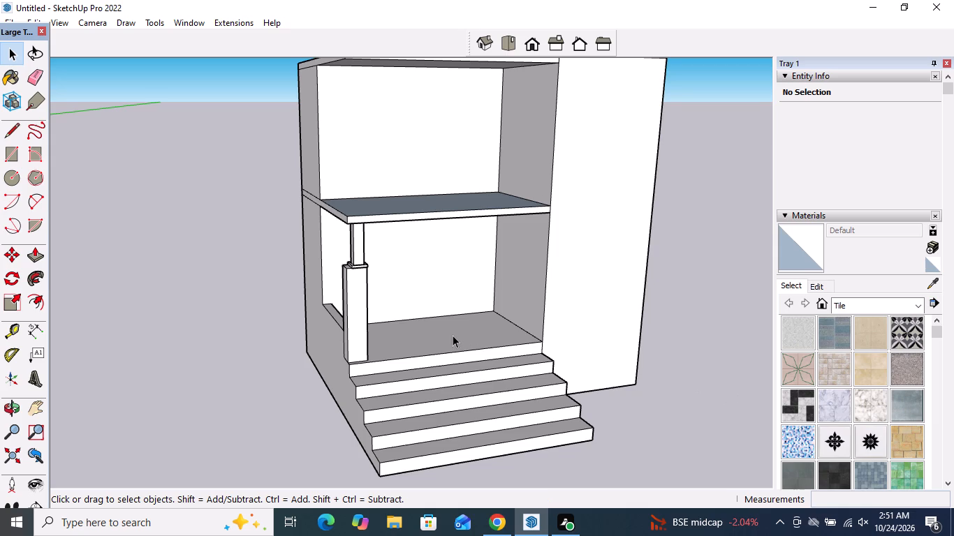
pyautogui.moveTo(453, 335); pyautogui.dragTo(648, 352, button='middle')
pyautogui.scroll(3, 335, 299)
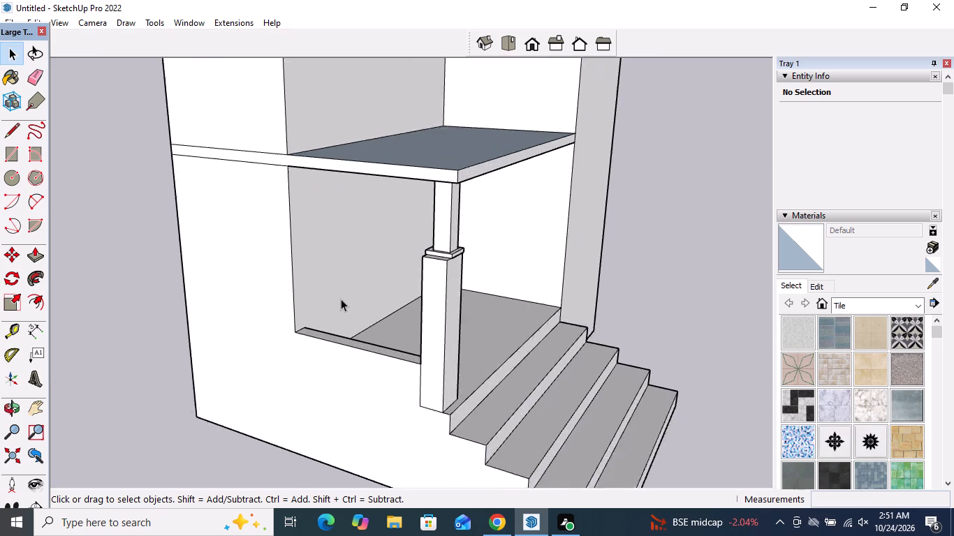
pyautogui.scroll(5, 341, 299)
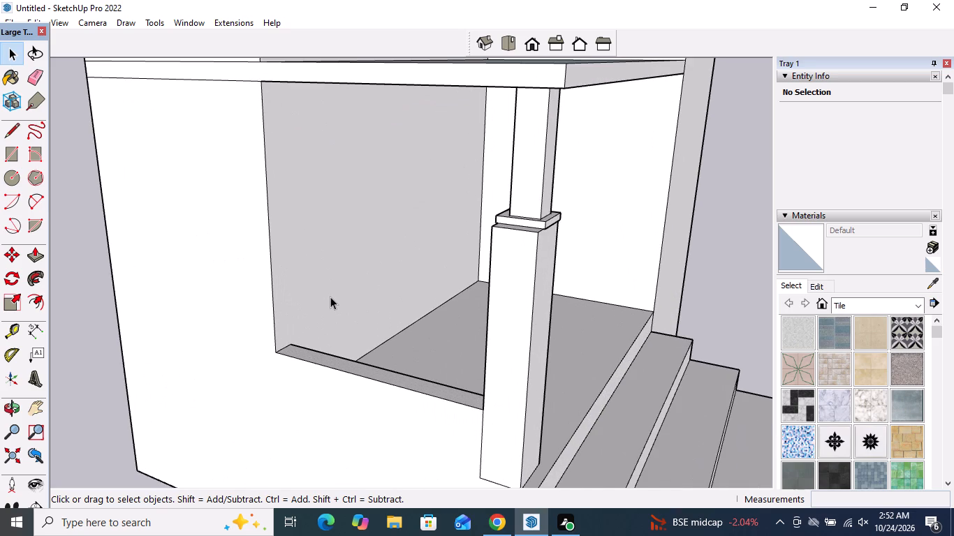
pyautogui.scroll(2, 285, 292)
# Draw a 1 5/8" by 1 5/8" square on the porch wall above the parapet, near the wall's outer edge.
pyautogui.moveTo(284, 290); pyautogui.dragTo(163, 283, button='middle')
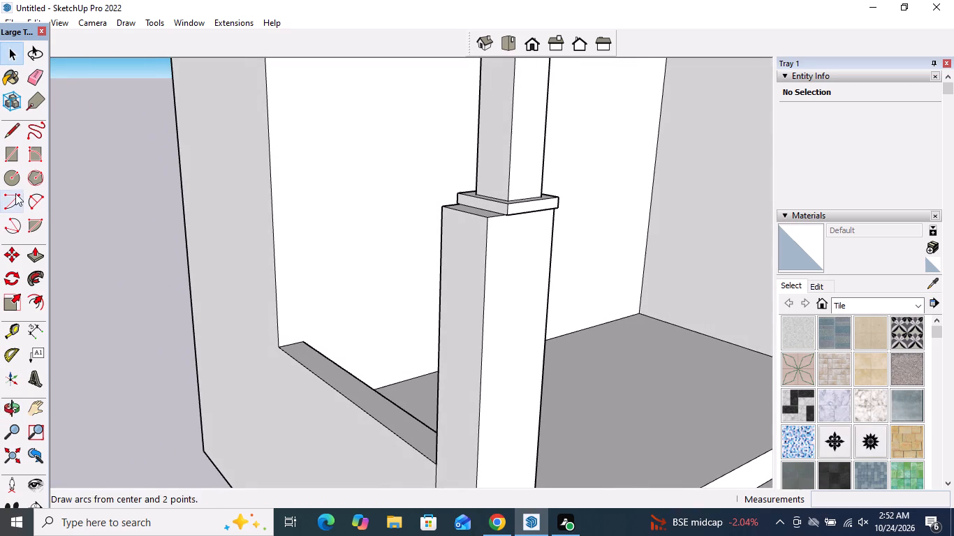
pyautogui.click(6, 148)
pyautogui.scroll(2, 270, 271)
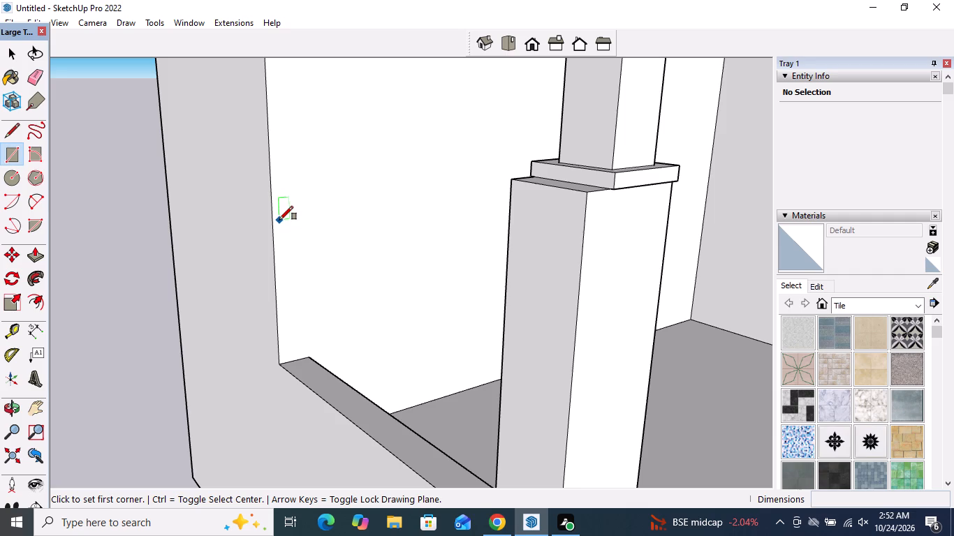
pyautogui.click(279, 221)
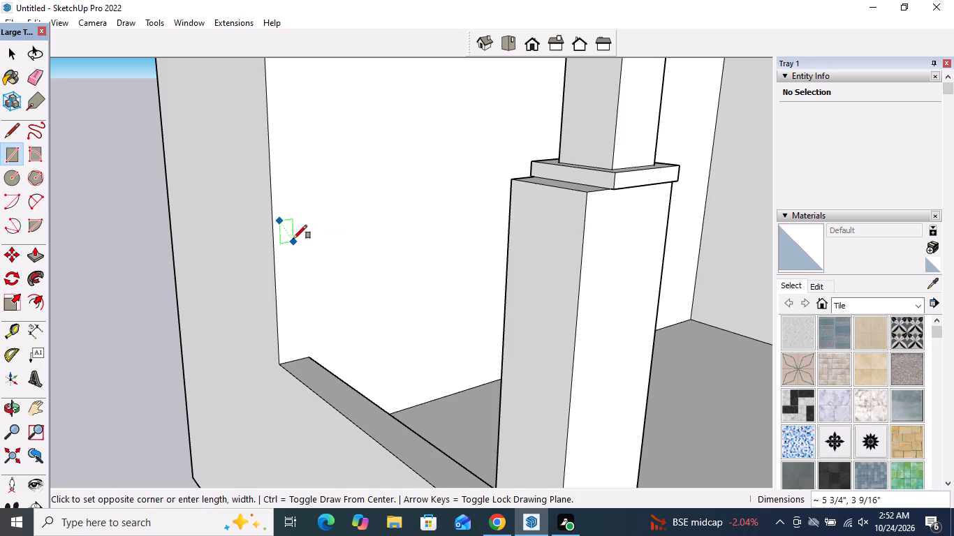
pyautogui.scroll(6, 293, 239)
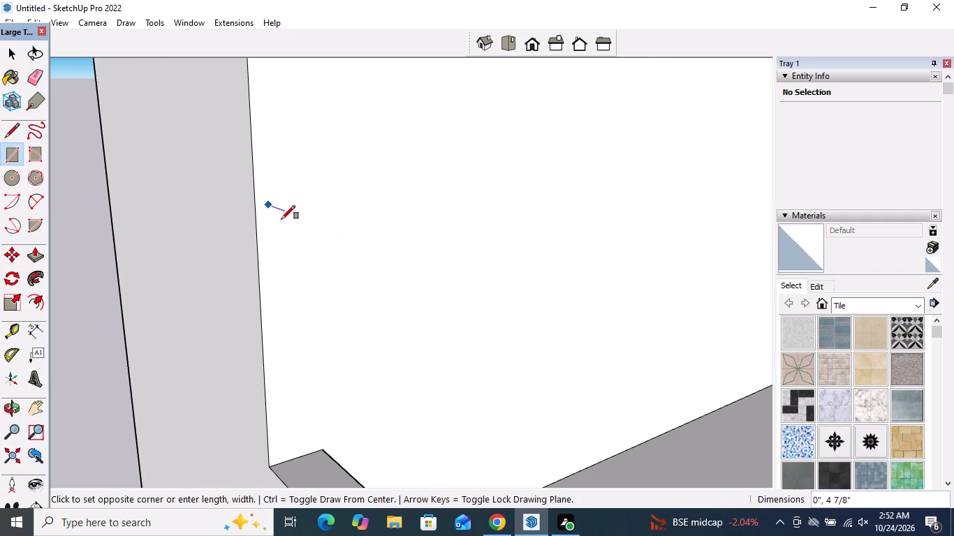
pyautogui.scroll(4, 280, 221)
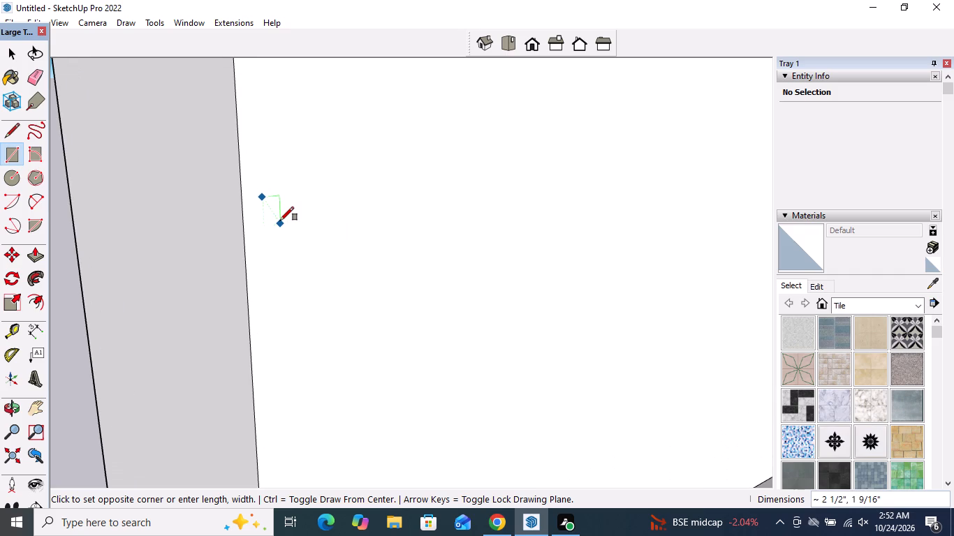
pyautogui.click(281, 214)
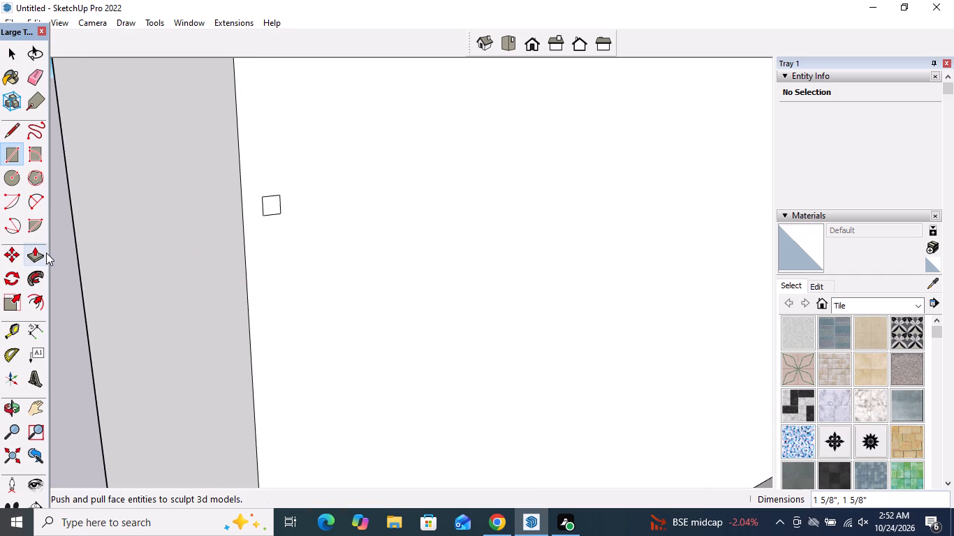
# Push/Pull the small square about 6' 10 1/8" across the opening to the corner column, forming a horizontal handrail.
pyautogui.click(44, 257)
pyautogui.click(273, 211)
pyautogui.scroll(-16, 320, 223)
pyautogui.moveTo(320, 223); pyautogui.dragTo(629, 249, button='middle')
pyautogui.scroll(9, 535, 231)
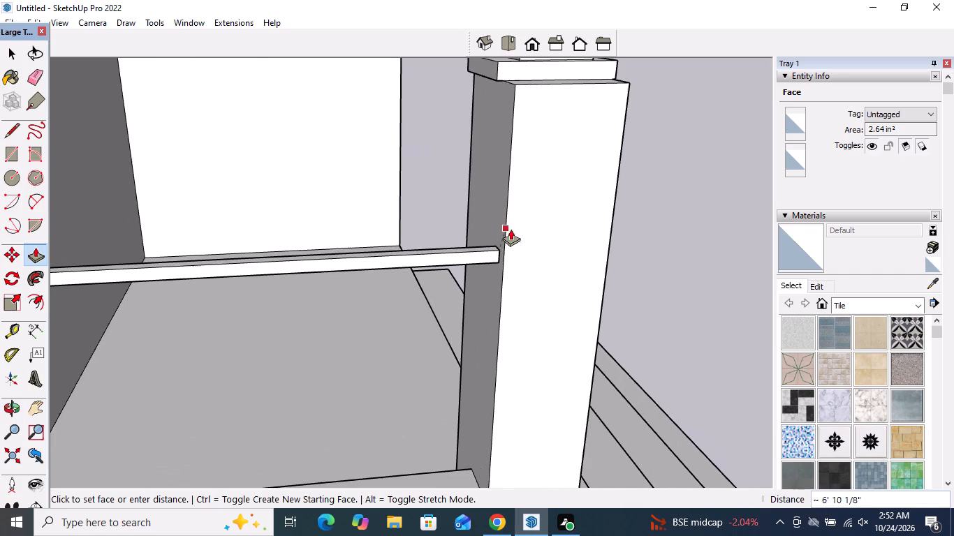
pyautogui.click(511, 229)
# Draw two vertical lines about 3' 3/16" long on the porch wall, from the handrail's underside corners down to the parapet top.
pyautogui.scroll(-3, 566, 259)
pyautogui.moveTo(507, 262); pyautogui.dragTo(212, 151, button='middle')
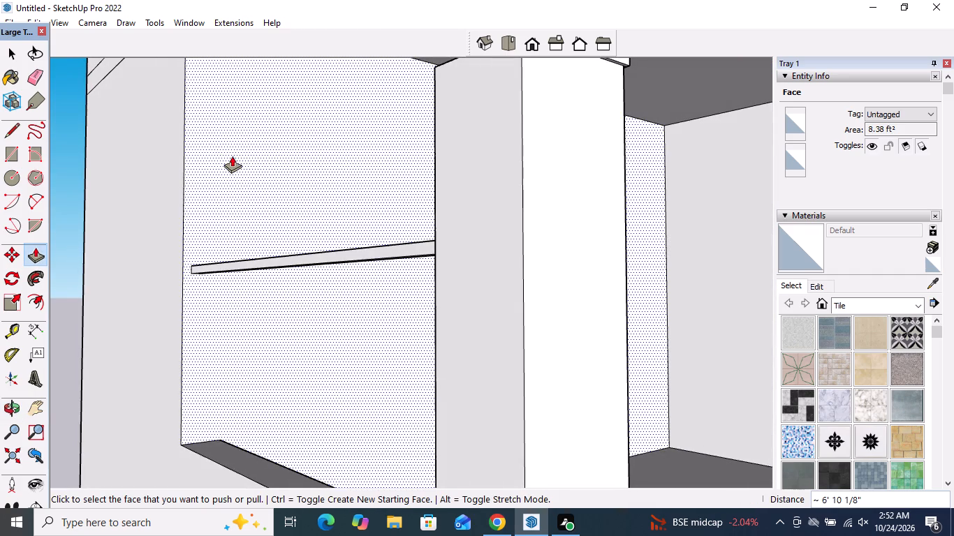
pyautogui.click(12, 131)
pyautogui.scroll(2, 233, 435)
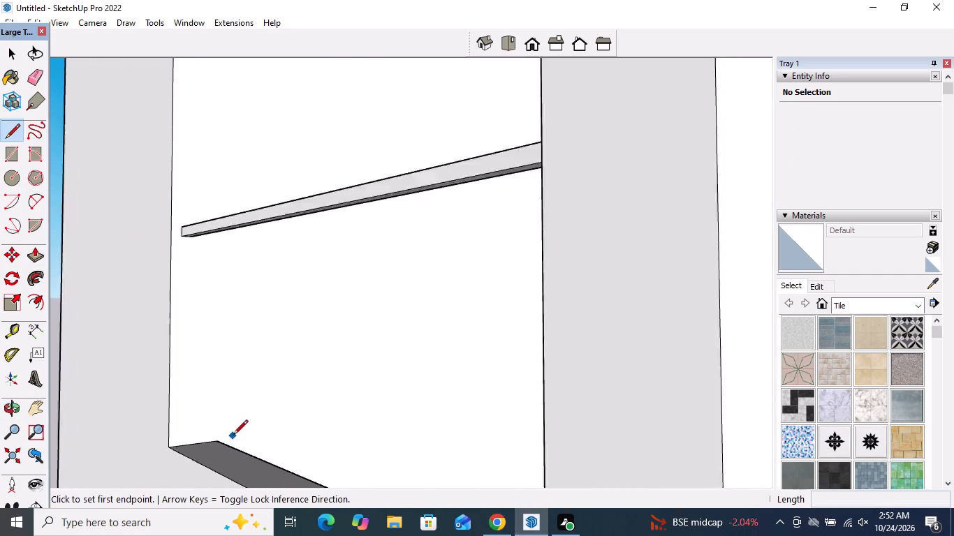
pyautogui.scroll(2, 233, 435)
pyautogui.scroll(2, 175, 239)
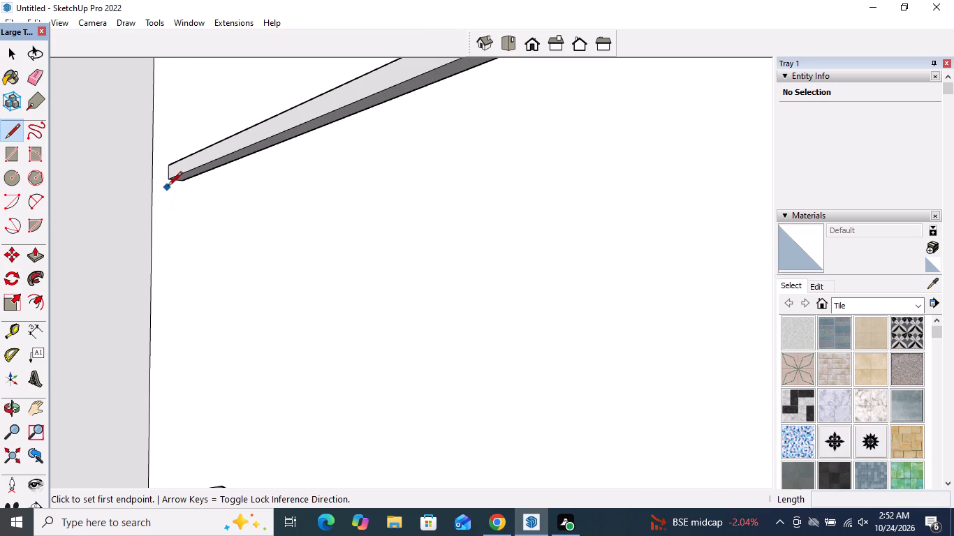
pyautogui.moveTo(170, 181); pyautogui.dragTo(170, 190)
pyautogui.scroll(-3, 187, 257)
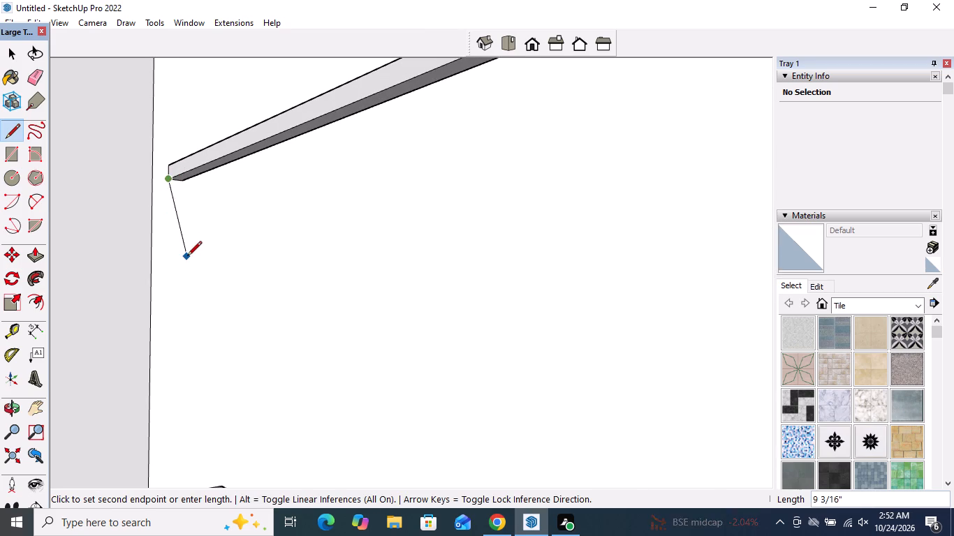
pyautogui.scroll(-2, 187, 257)
pyautogui.click(174, 404)
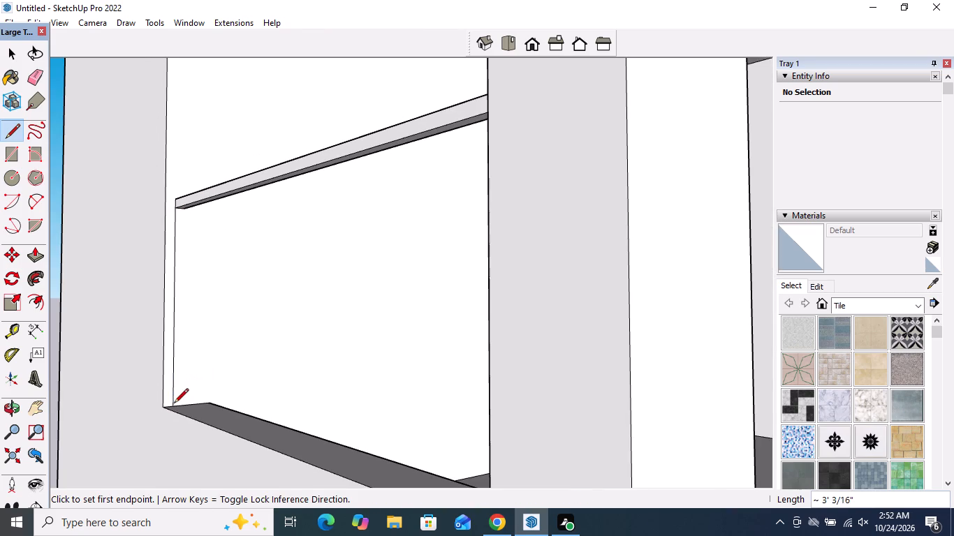
pyautogui.scroll(3, 184, 267)
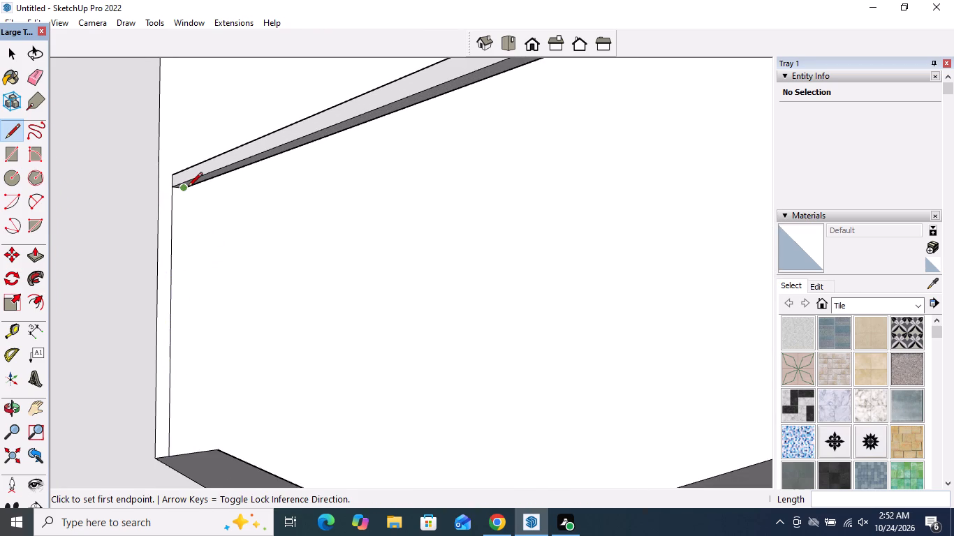
pyautogui.moveTo(188, 188); pyautogui.dragTo(185, 210)
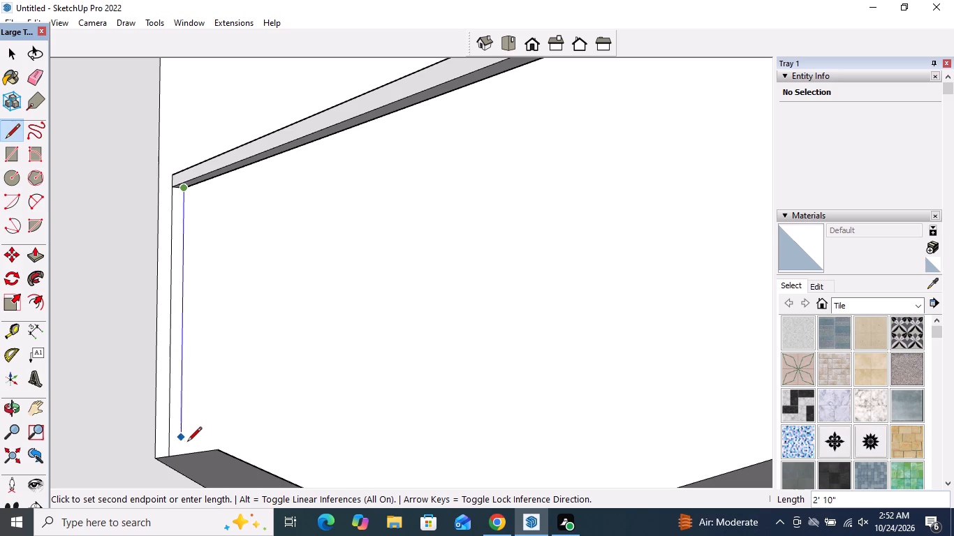
pyautogui.click(187, 449)
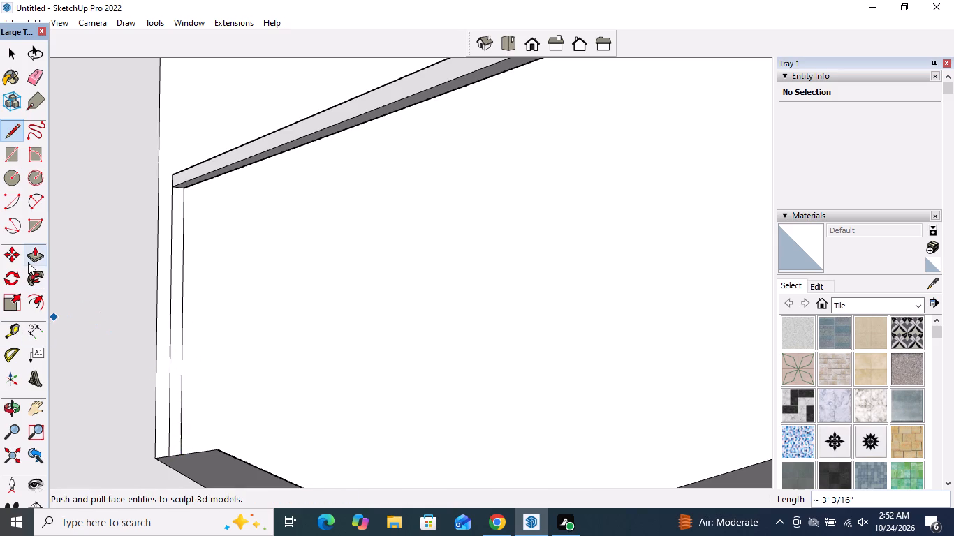
# Push/Pull the narrow vertical strip under the handrail 2 3/16" out from the wall to form an end post.
pyautogui.click(28, 262)
pyautogui.click(179, 304)
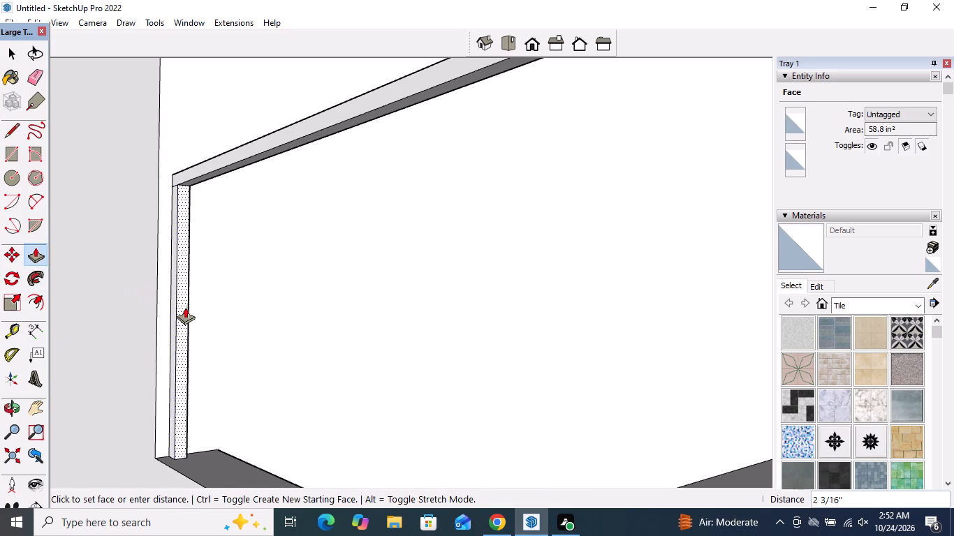
pyautogui.click(185, 307)
# Erase the seam edge on the outer face where the end post meets the handrail.
pyautogui.click(31, 89)
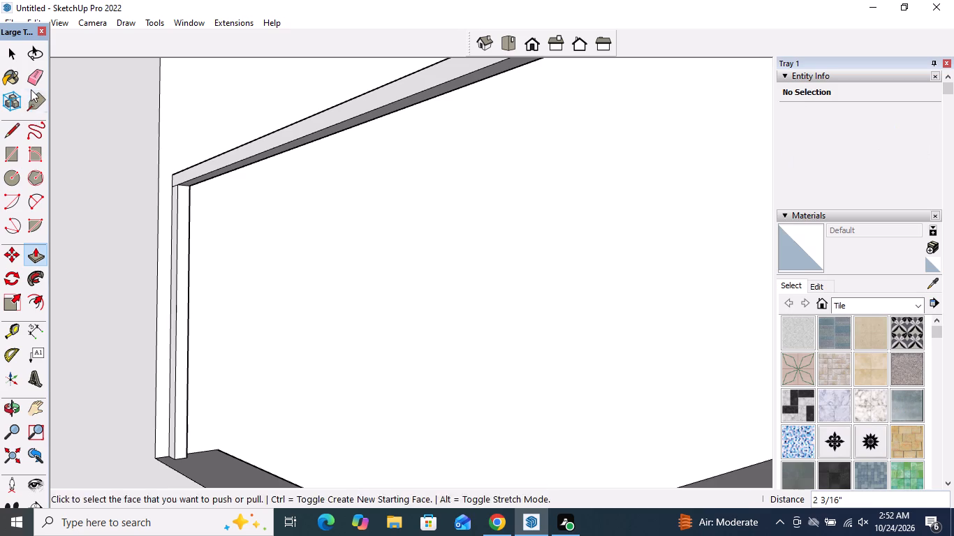
pyautogui.click(42, 75)
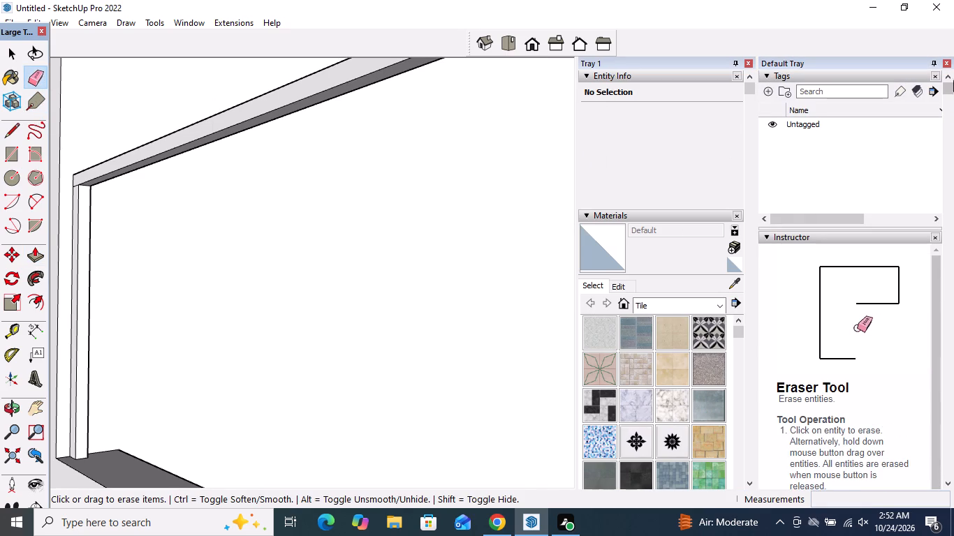
pyautogui.click(946, 61)
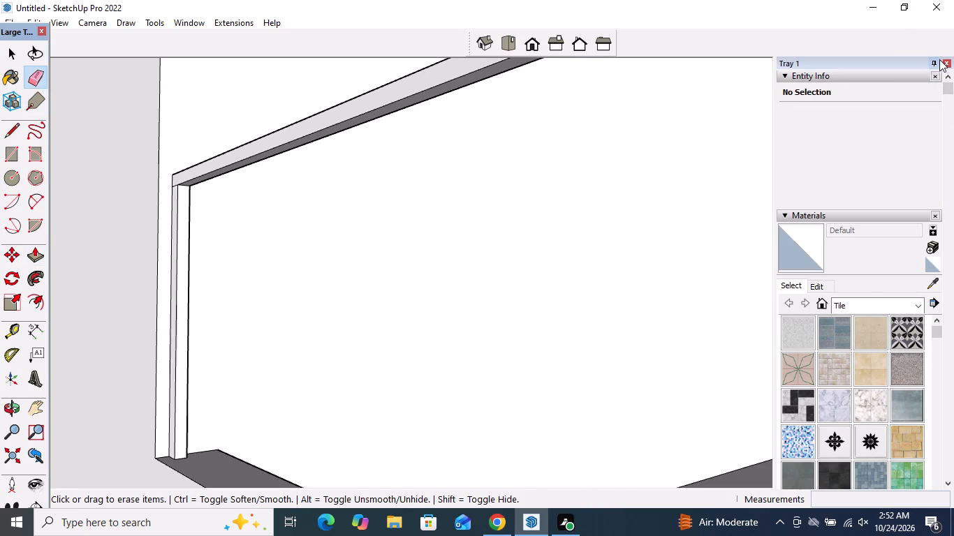
pyautogui.scroll(13, 170, 195)
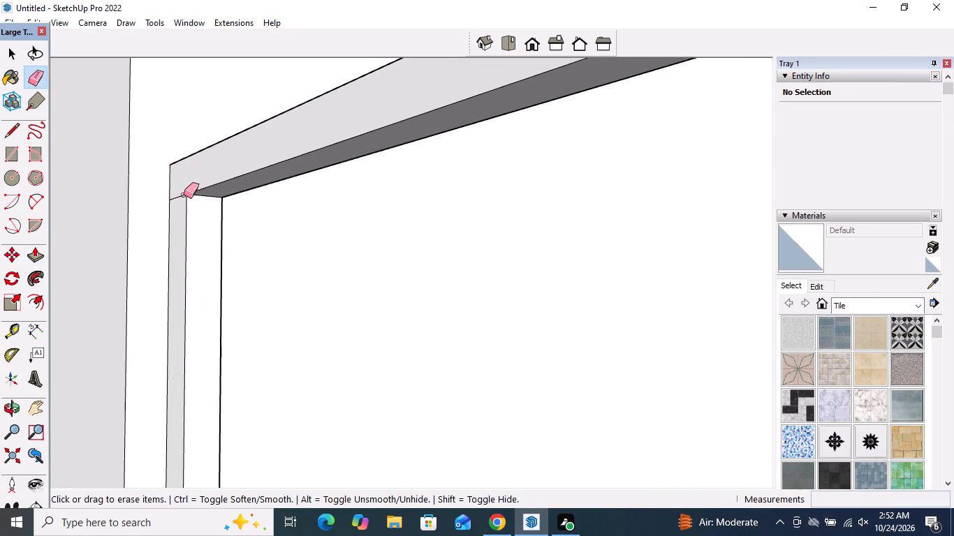
pyautogui.click(180, 198)
pyautogui.scroll(-18, 202, 188)
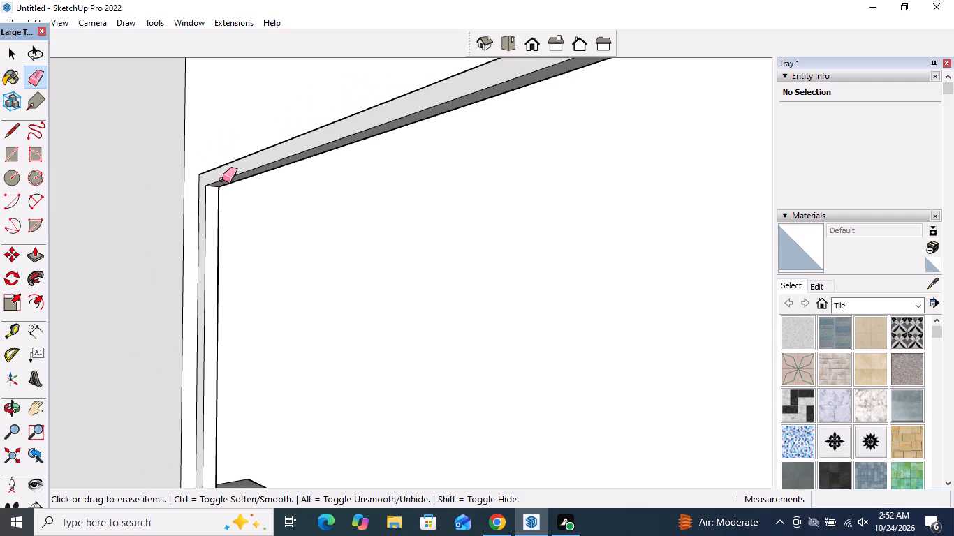
pyautogui.scroll(-3, 222, 179)
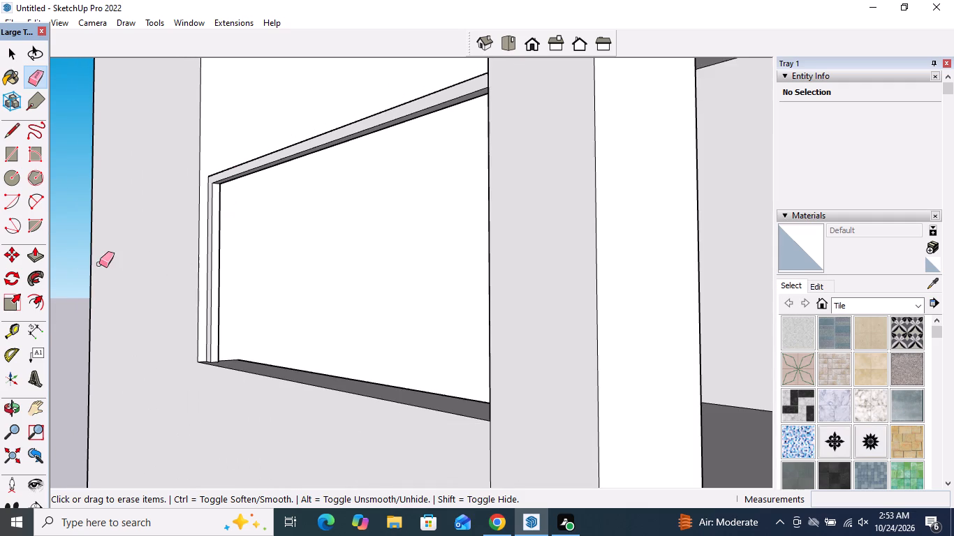
pyautogui.scroll(3, 209, 336)
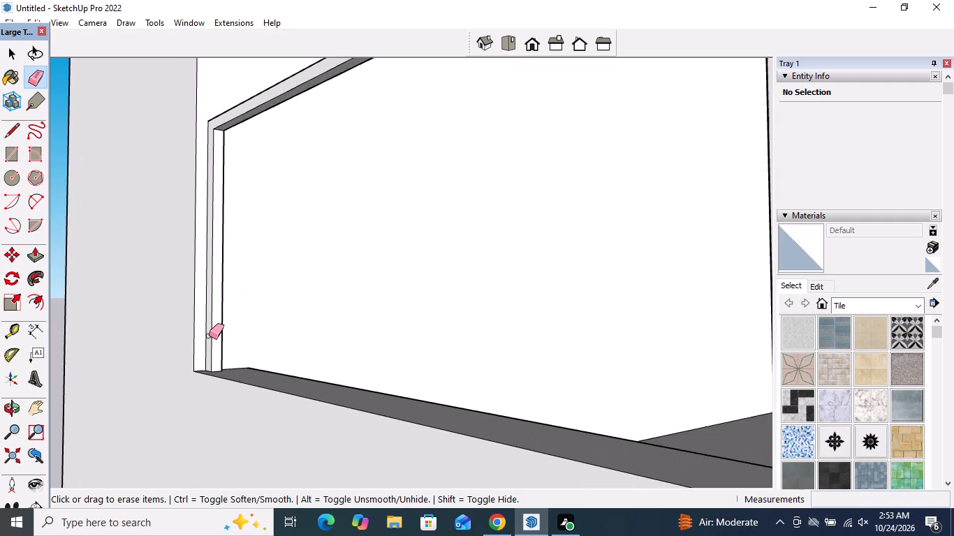
# Draw a circle of about 5/8" radius centred near the top of the end post's inner face, just below the handrail.
pyautogui.scroll(3, 213, 315)
pyautogui.moveTo(213, 314); pyautogui.dragTo(213, 329, button='middle')
pyautogui.scroll(-3, 219, 319)
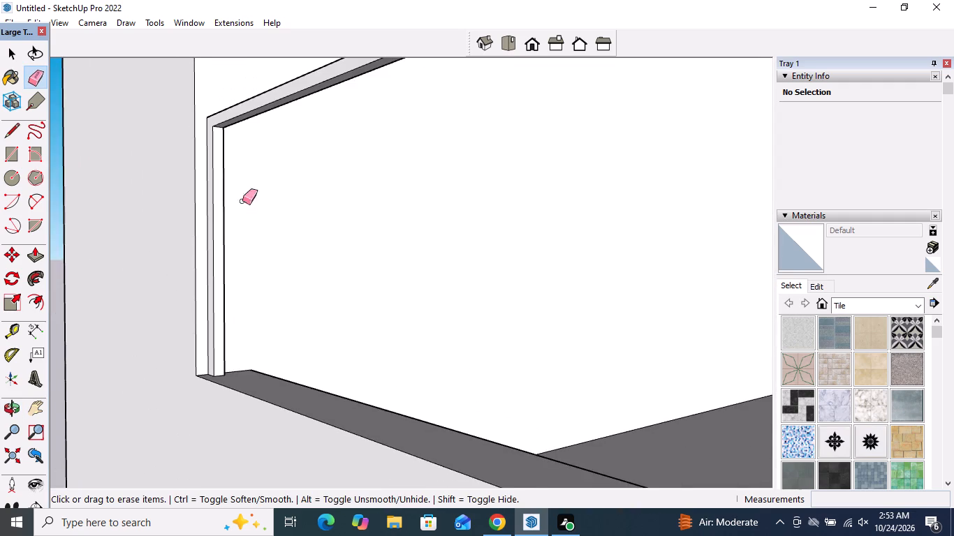
pyautogui.scroll(1, 244, 161)
pyautogui.click(12, 180)
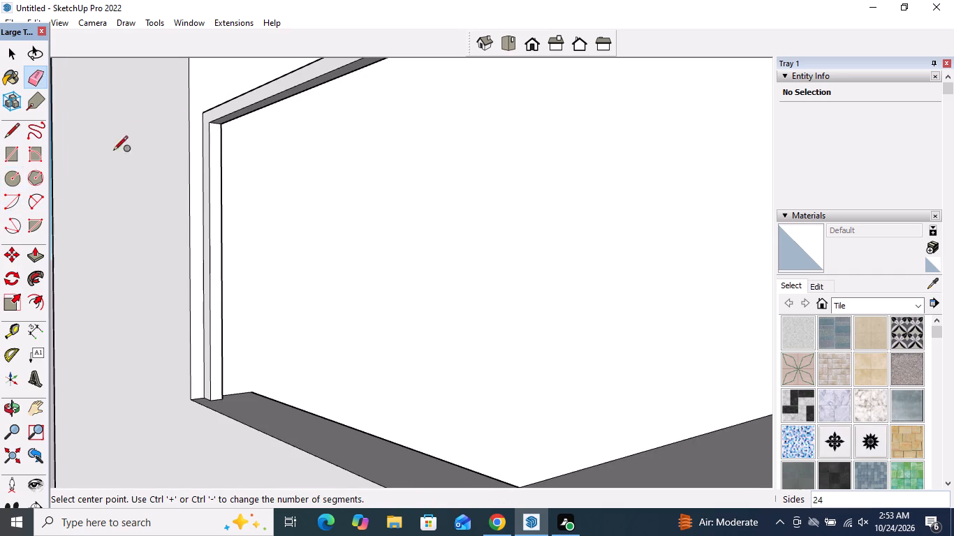
pyautogui.scroll(9, 231, 142)
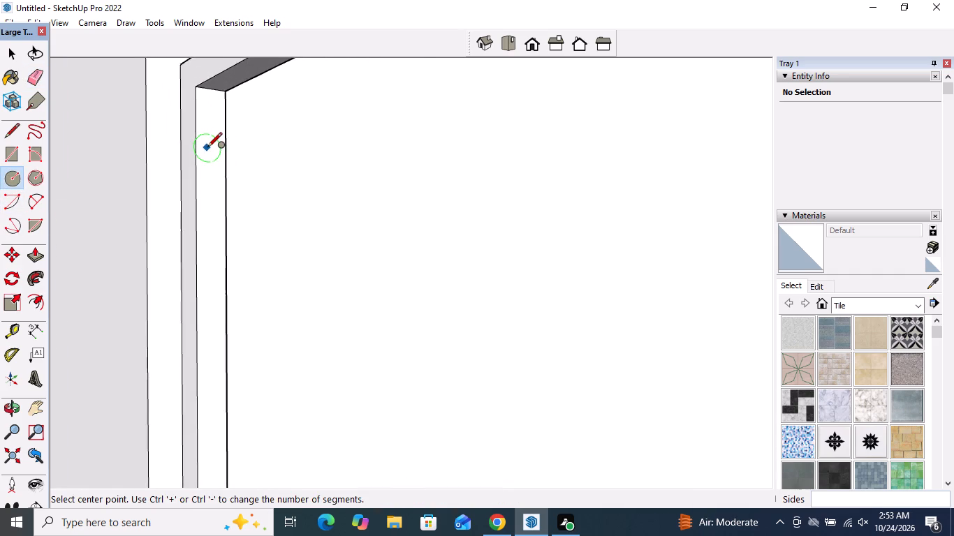
pyautogui.scroll(6, 207, 148)
pyautogui.click(212, 147)
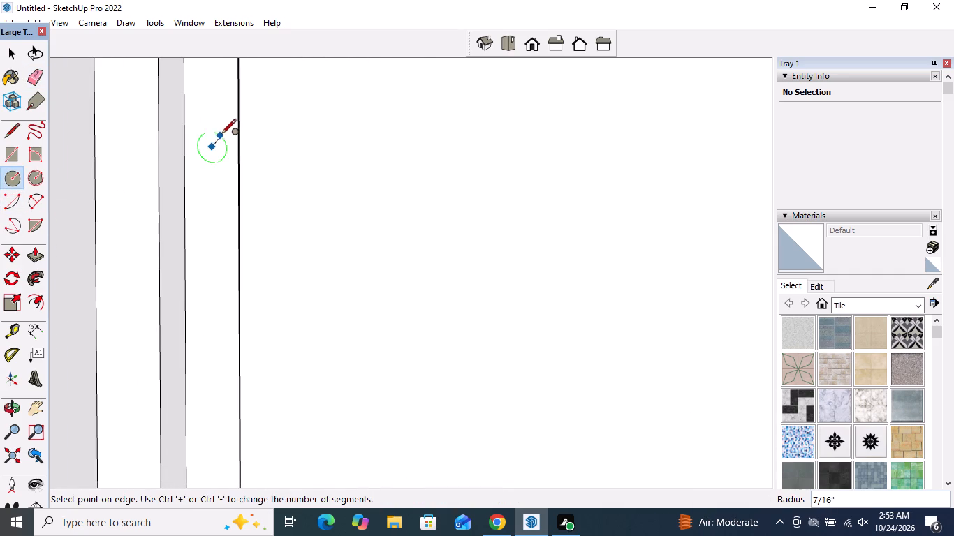
pyautogui.click(224, 131)
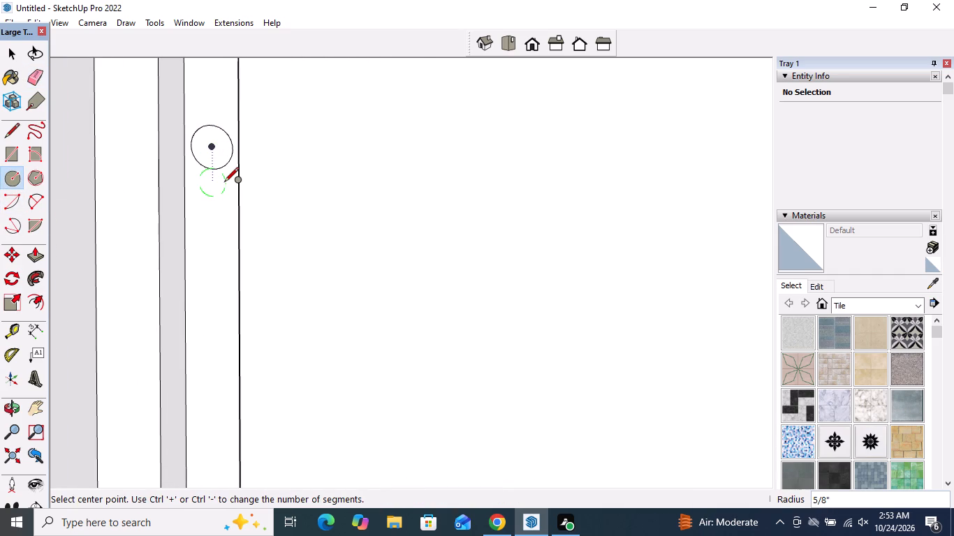
# Copy the circle about 2' 4 9/16" straight down the post and divide the distance into 5 equally spaced copies.
pyautogui.press('space')
pyautogui.doubleClick(213, 157)
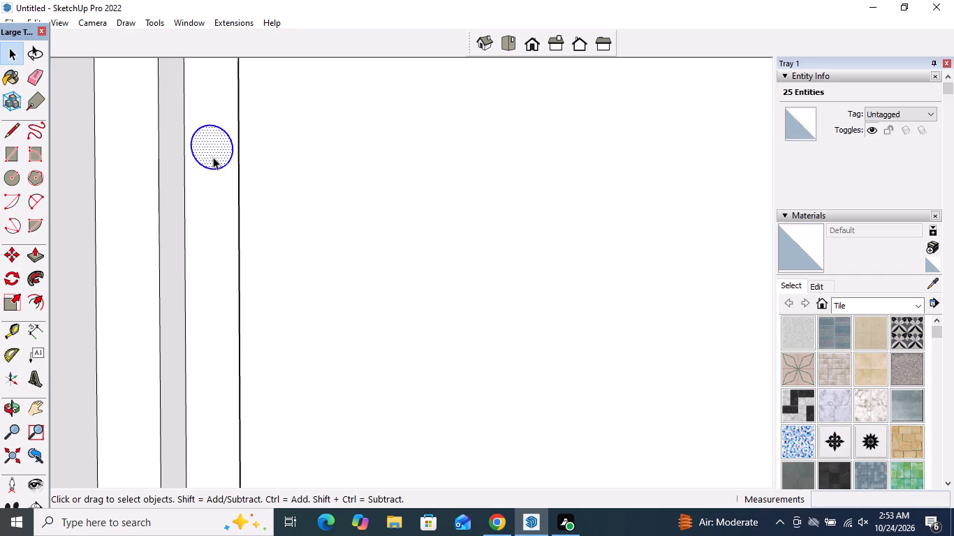
pyautogui.click(13, 260)
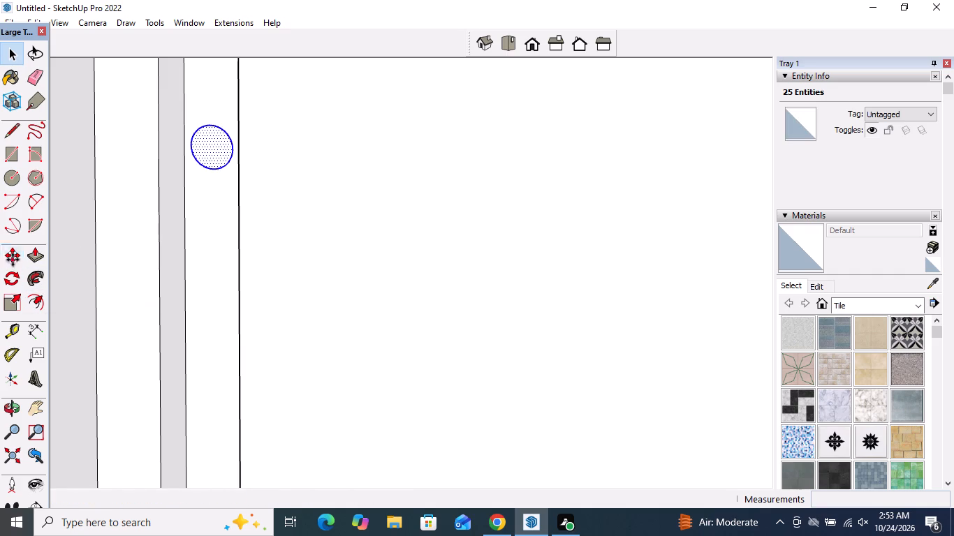
pyautogui.click(212, 147)
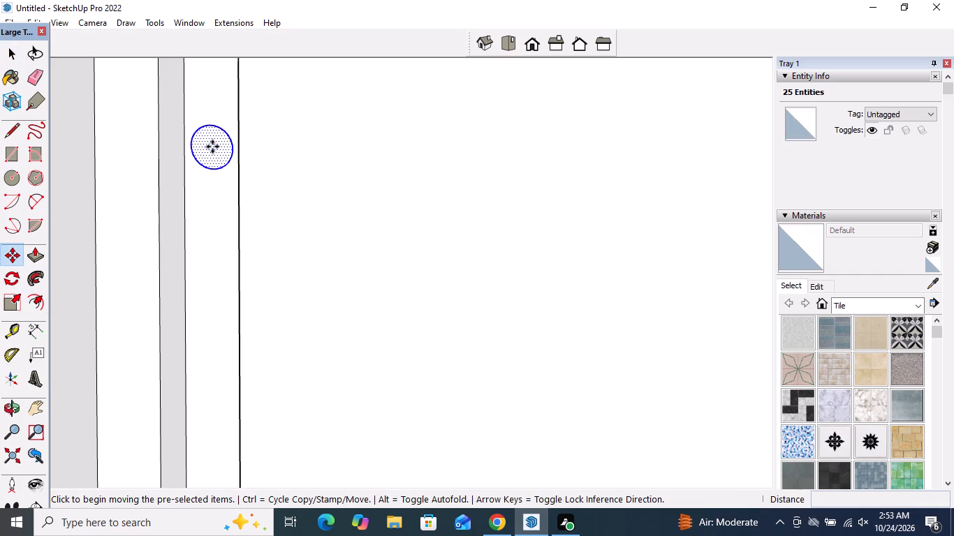
pyautogui.scroll(-16, 214, 174)
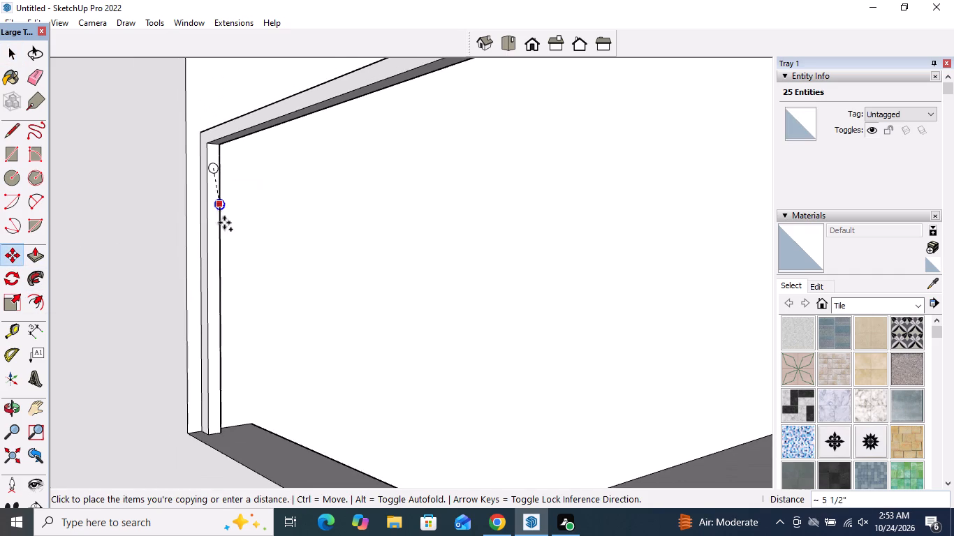
pyautogui.scroll(2, 217, 412)
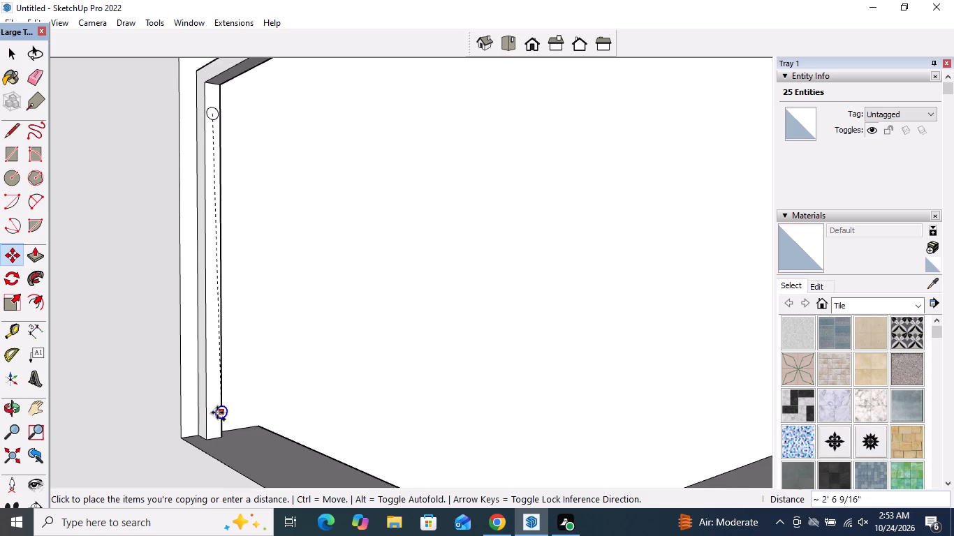
pyautogui.scroll(5, 217, 412)
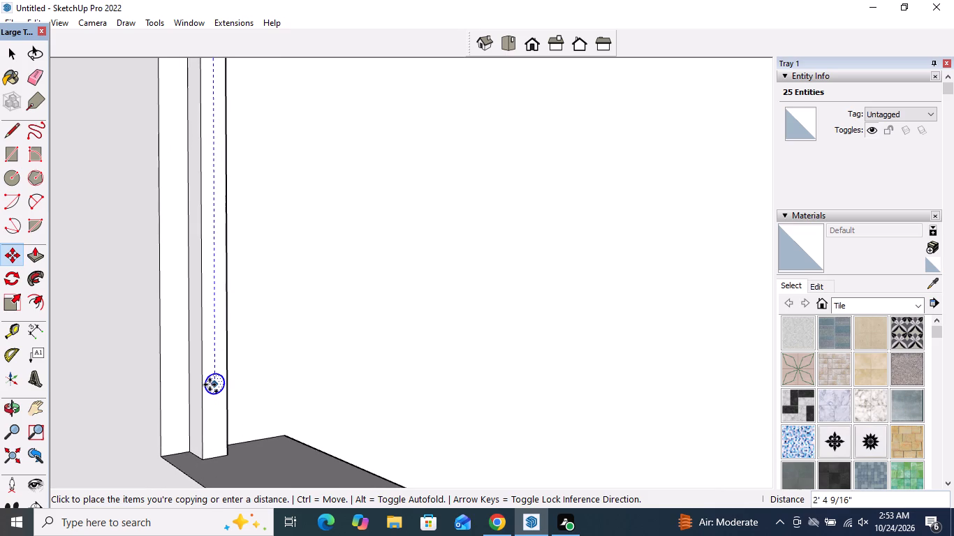
pyautogui.click(210, 385)
pyautogui.write('/5')
pyautogui.press('Return')
pyautogui.press('space')
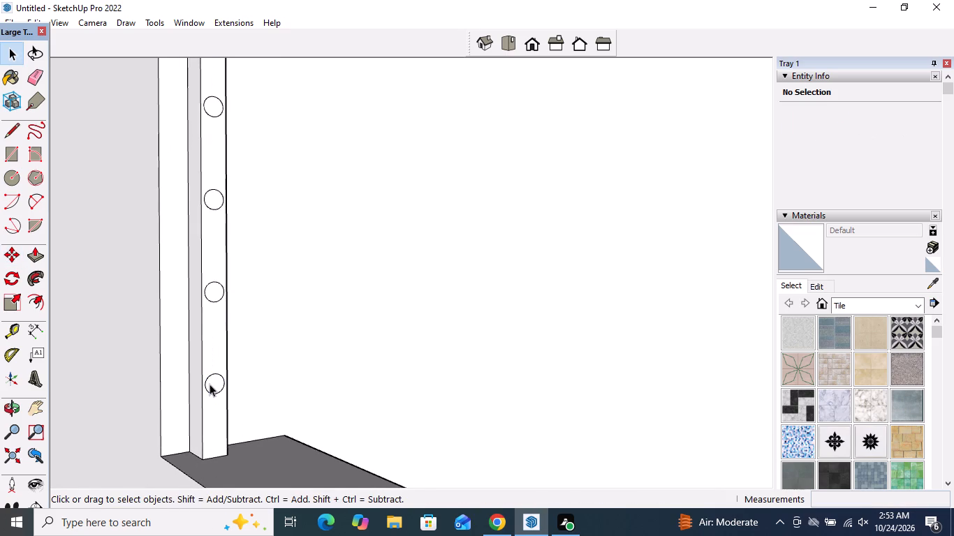
# Push/Pull the top circle on the end post about 6' 7 15/16" to the corner column, forming the first round rail.
pyautogui.scroll(-12, 210, 384)
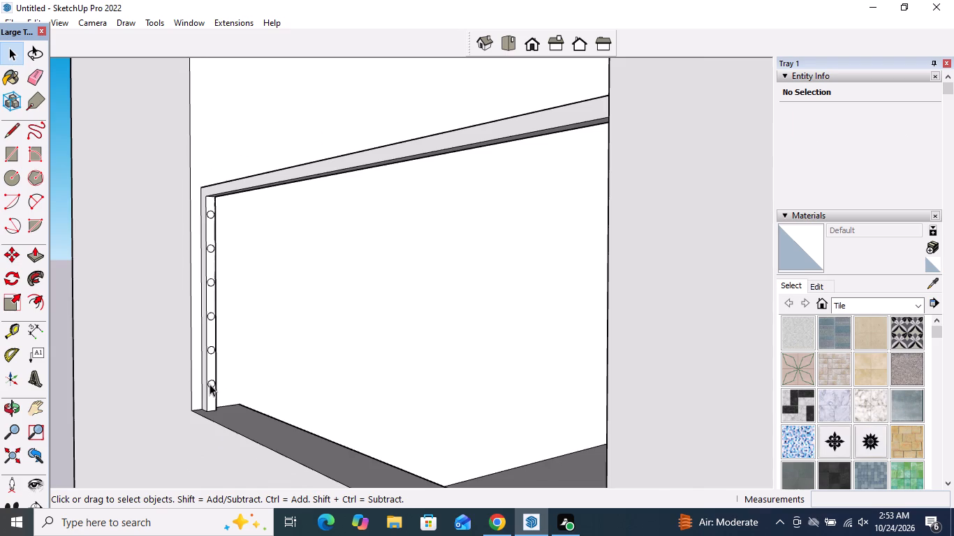
pyautogui.click(29, 255)
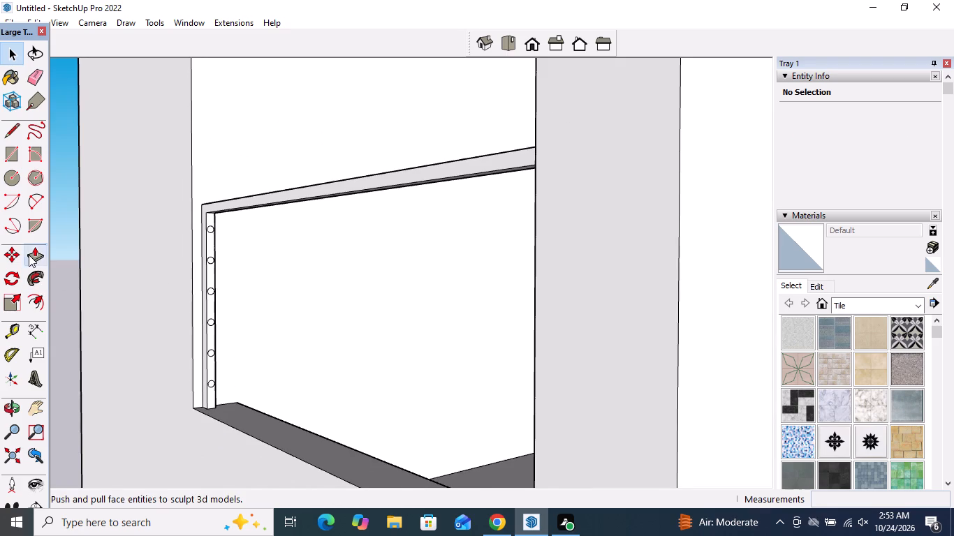
pyautogui.scroll(13, 233, 214)
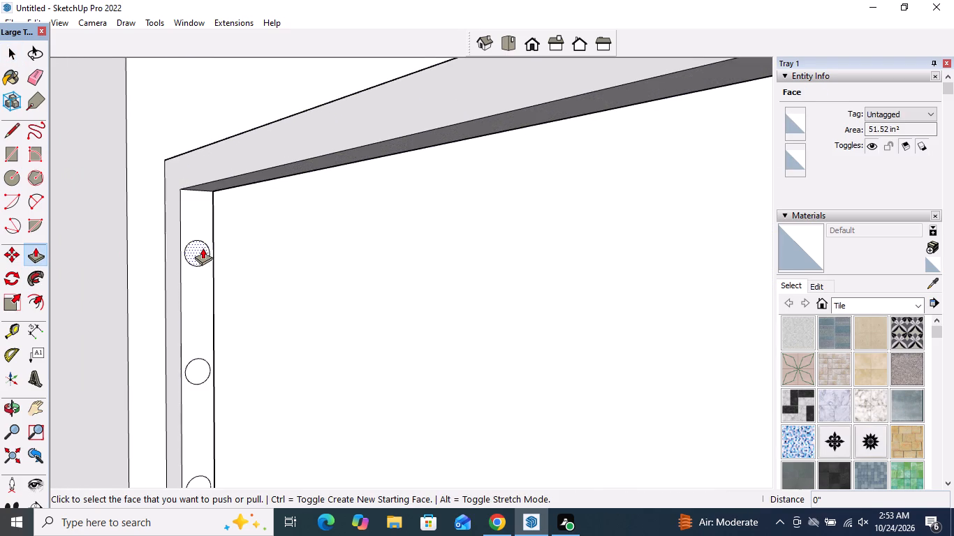
pyautogui.click(203, 248)
pyautogui.scroll(-14, 244, 250)
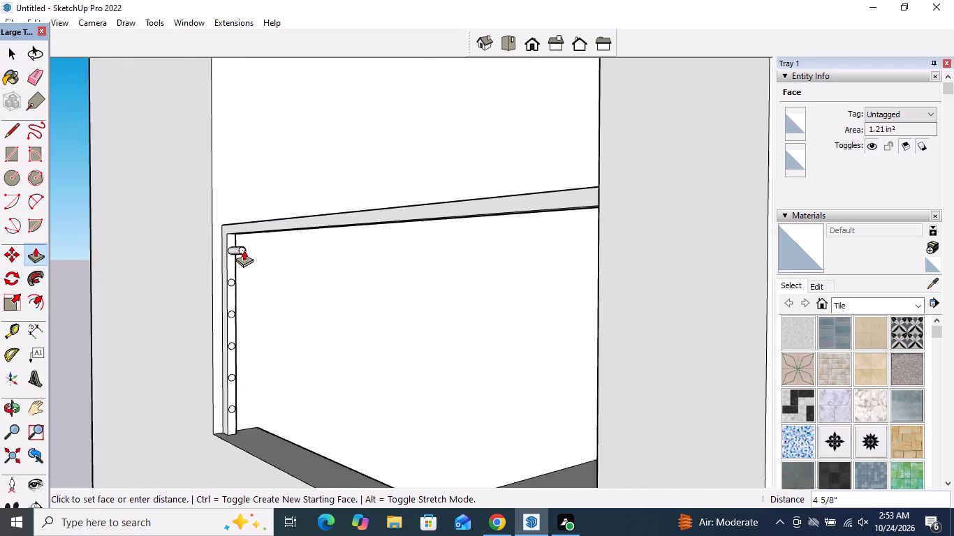
pyautogui.scroll(-6, 244, 250)
pyautogui.moveTo(244, 251); pyautogui.dragTo(599, 271, button='middle')
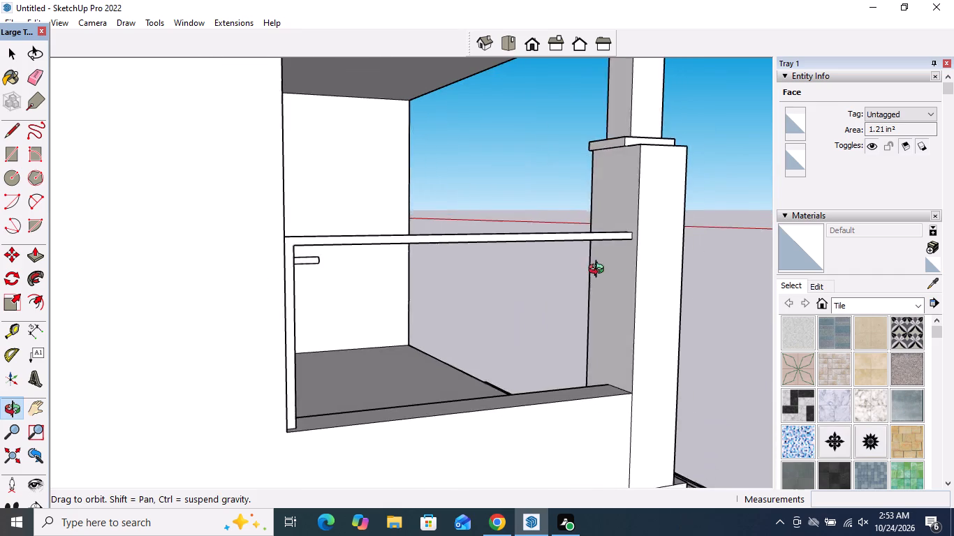
pyautogui.moveTo(599, 271); pyautogui.dragTo(663, 271, button='middle')
pyautogui.click(615, 257)
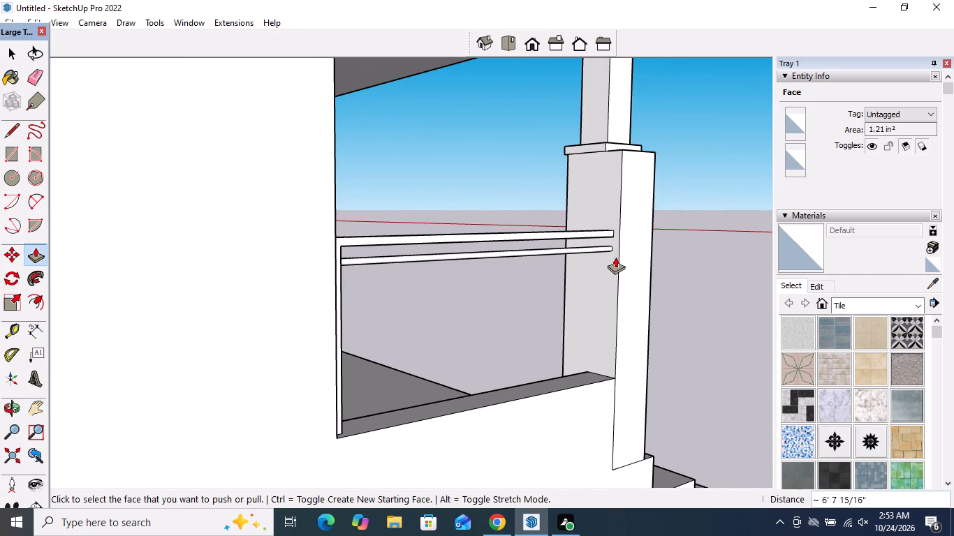
# Push/Pull the second circle from the top about 6' 7 15/16" to the column face as another round rail.
pyautogui.moveTo(615, 271); pyautogui.dragTo(297, 299, button='middle')
pyautogui.scroll(2, 239, 286)
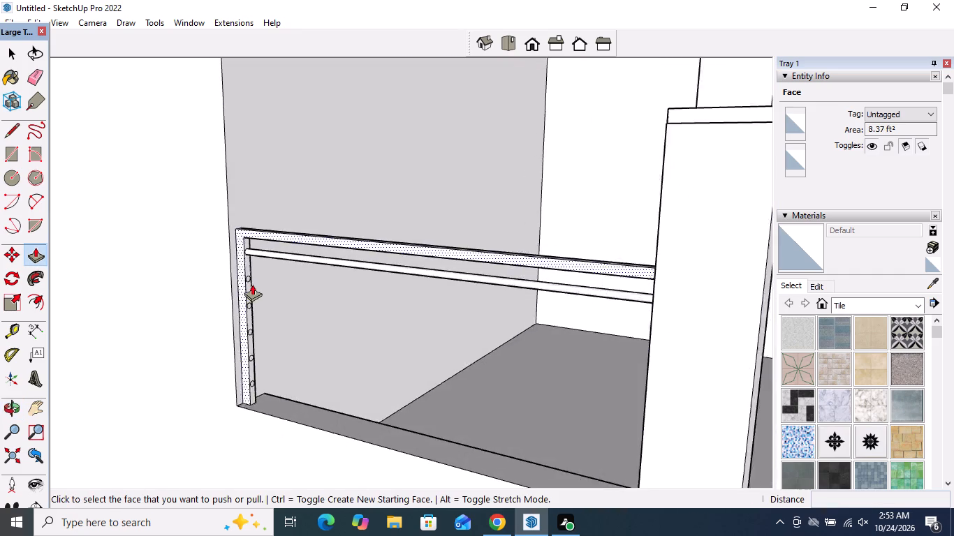
pyautogui.scroll(7, 252, 284)
pyautogui.click(246, 272)
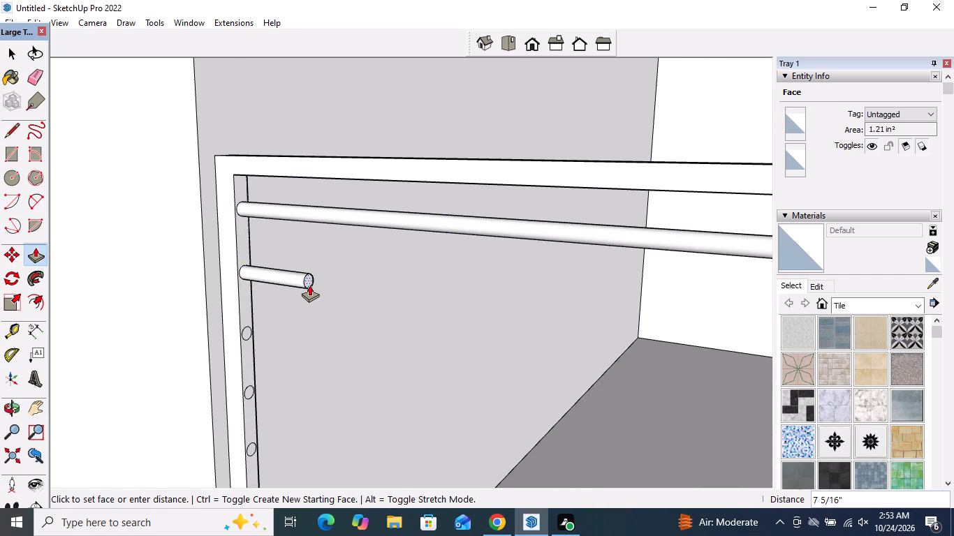
pyautogui.scroll(-10, 309, 285)
pyautogui.moveTo(309, 285); pyautogui.dragTo(652, 288, button='middle')
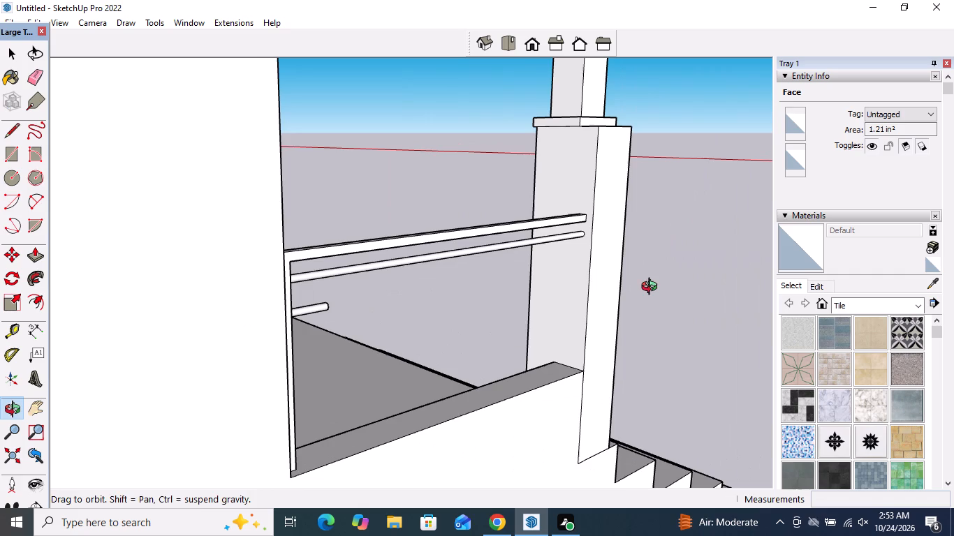
pyautogui.moveTo(652, 288); pyautogui.dragTo(660, 288, button='middle')
pyautogui.click(577, 274)
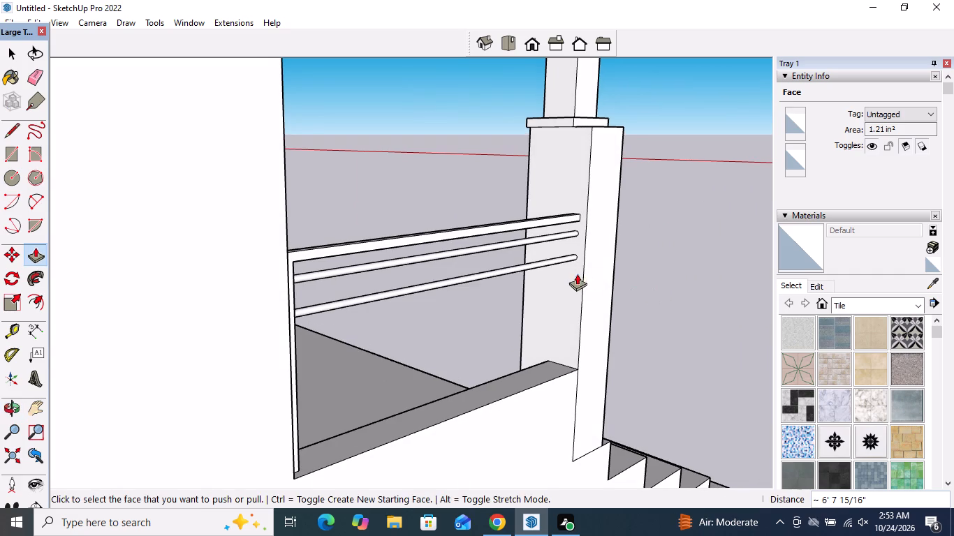
# Push/Pull the third circle from the top about 6' 7 15/16" across the opening to the column face.
pyautogui.moveTo(575, 304); pyautogui.dragTo(269, 300, button='middle')
pyautogui.scroll(4, 233, 319)
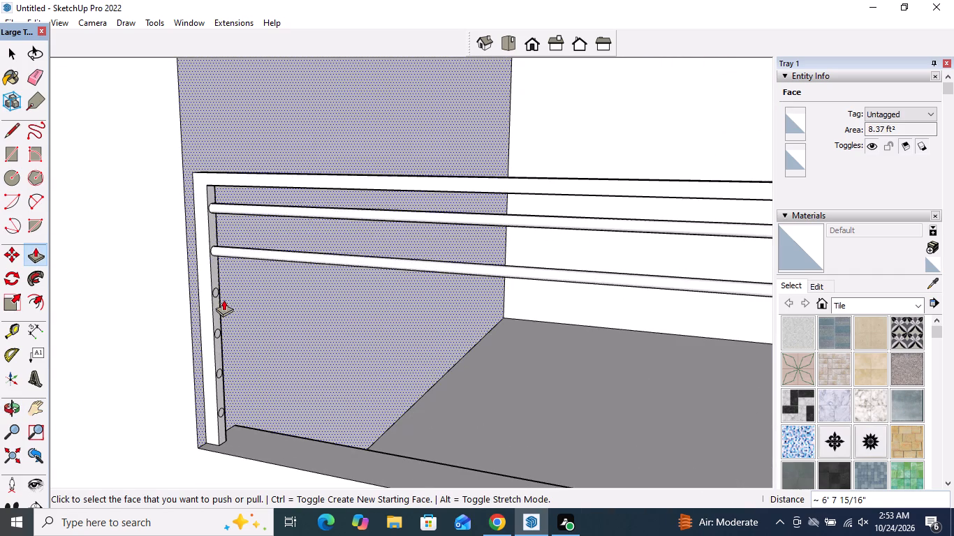
pyautogui.click(218, 292)
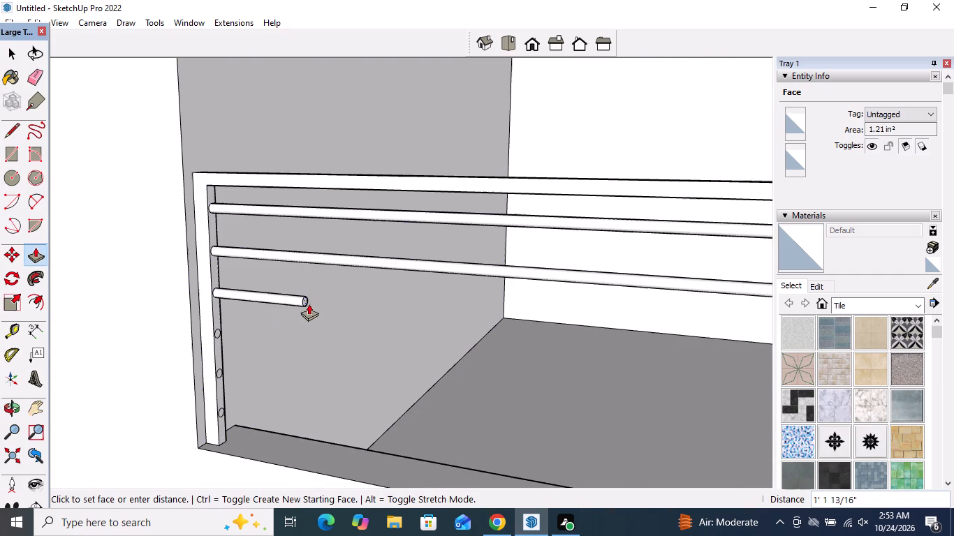
pyautogui.scroll(-11, 309, 304)
pyautogui.moveTo(310, 304); pyautogui.dragTo(635, 308, button='middle')
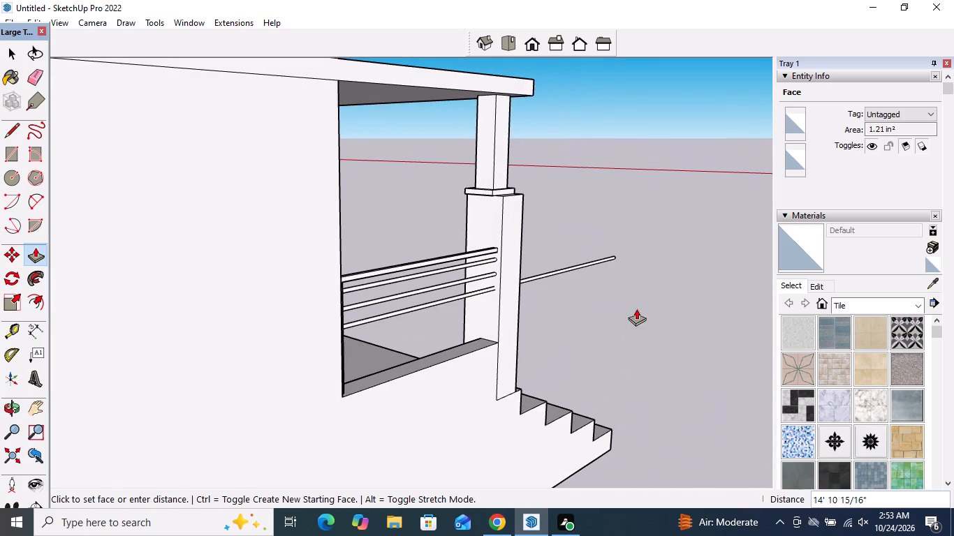
pyautogui.scroll(10, 497, 287)
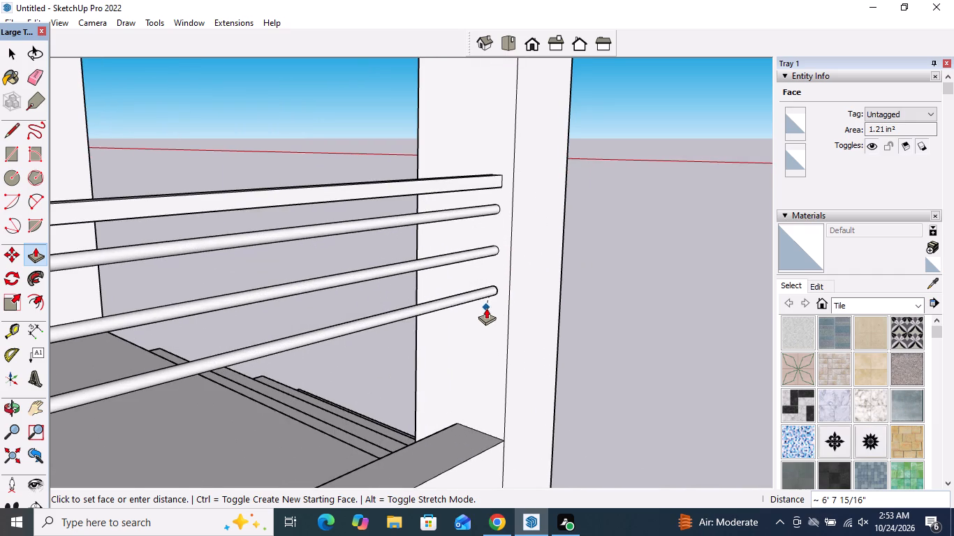
pyautogui.click(486, 308)
# Push/Pull the fourth circle from the top about 6' 7 15/16" across the opening to the column face.
pyautogui.scroll(-4, 631, 296)
pyautogui.moveTo(633, 294); pyautogui.dragTo(239, 281, button='middle')
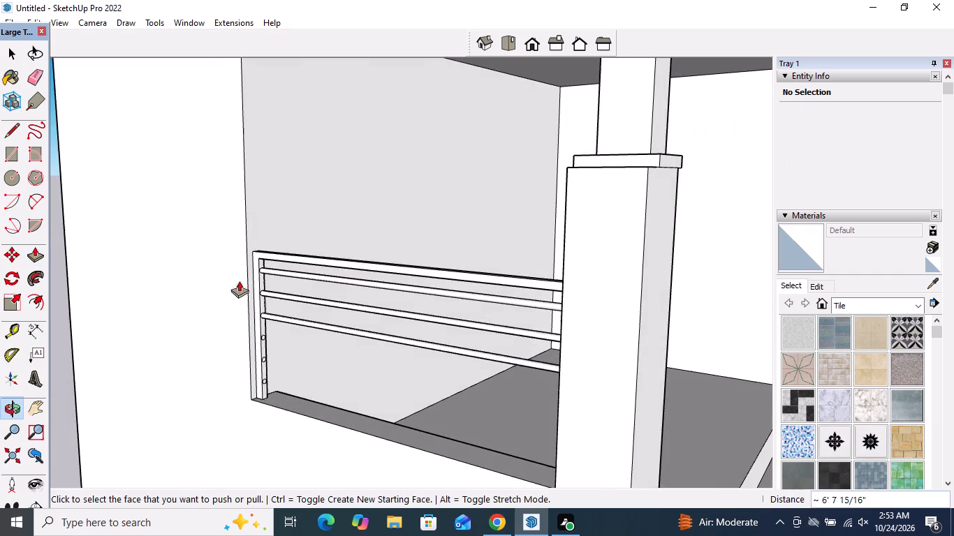
pyautogui.scroll(9, 270, 368)
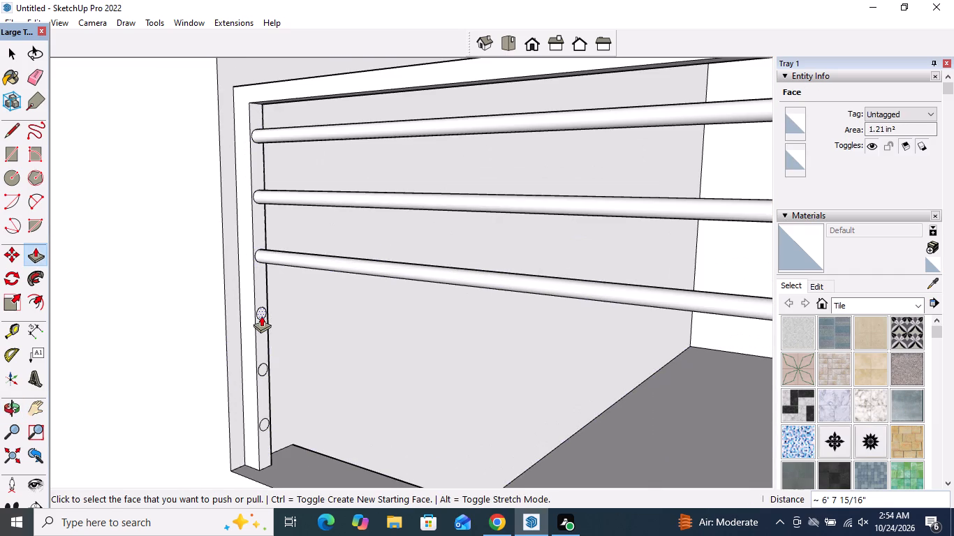
pyautogui.click(261, 315)
pyautogui.scroll(-6, 328, 339)
pyautogui.scroll(-10, 386, 352)
pyautogui.moveTo(410, 348); pyautogui.dragTo(824, 317, button='middle')
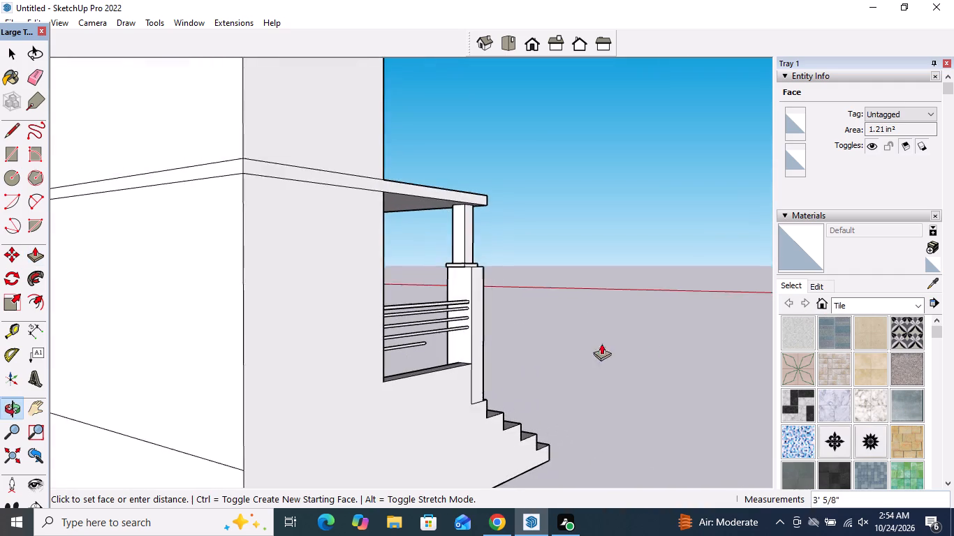
pyautogui.scroll(9, 478, 352)
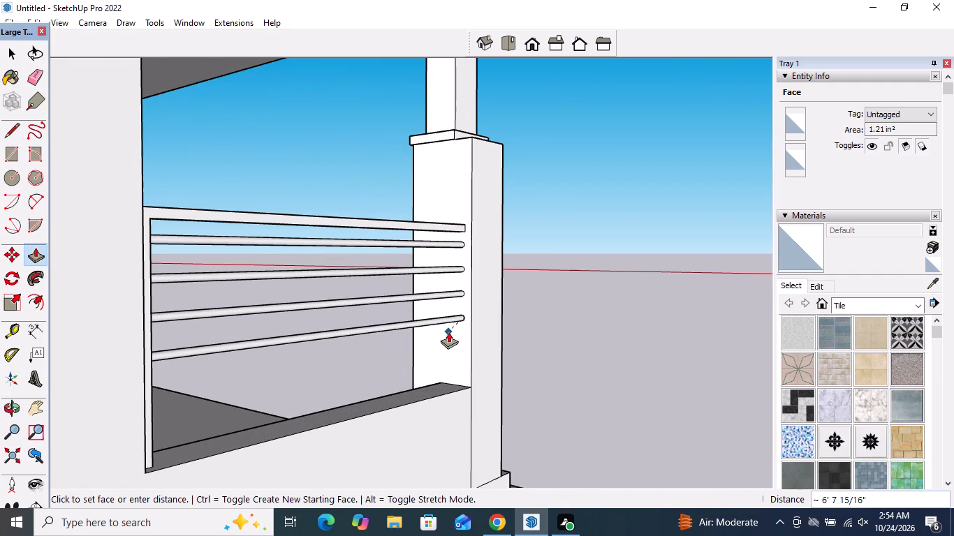
pyautogui.click(448, 332)
# Push/Pull the fifth circle from the top about 6' 7 15/16" across the opening to the column face.
pyautogui.moveTo(457, 343); pyautogui.dragTo(101, 355, button='middle')
pyautogui.scroll(2, 221, 352)
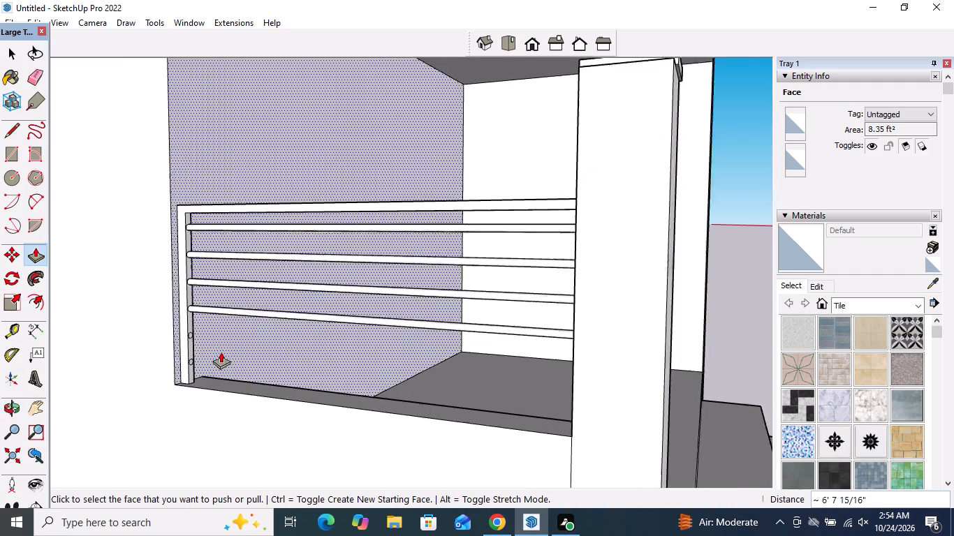
pyautogui.scroll(6, 221, 352)
pyautogui.click(175, 319)
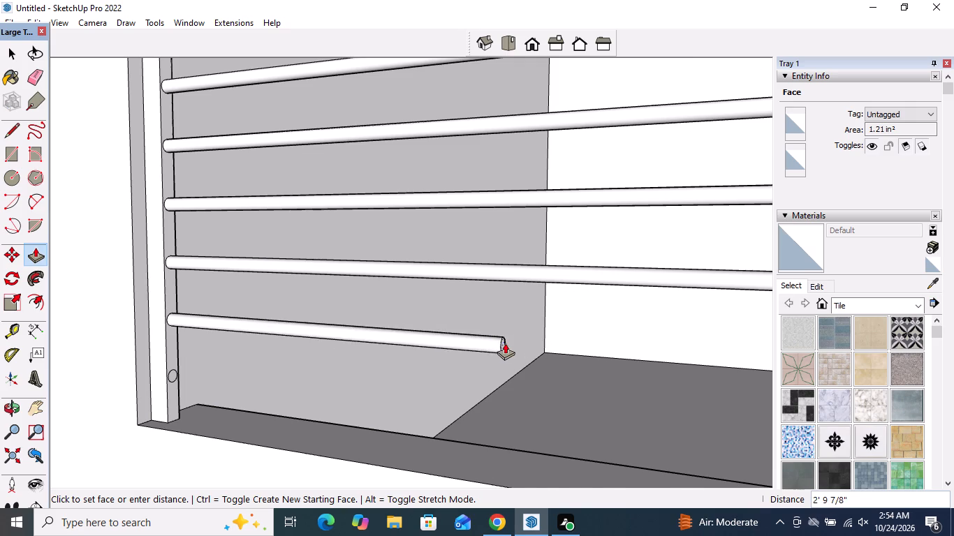
pyautogui.scroll(-17, 505, 343)
pyautogui.moveTo(504, 343); pyautogui.dragTo(668, 335, button='middle')
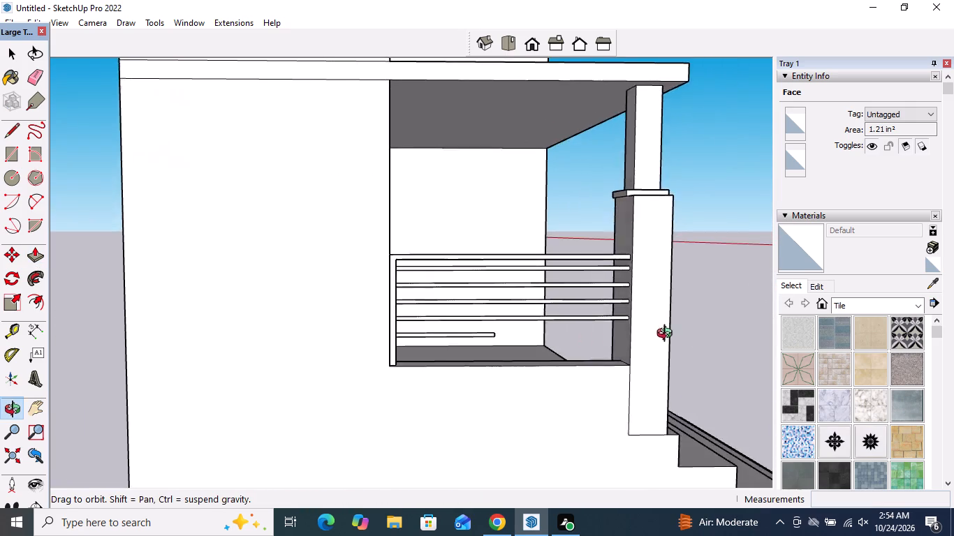
pyautogui.moveTo(668, 335); pyautogui.dragTo(740, 322, button='middle')
pyautogui.scroll(-1, 740, 322)
pyautogui.scroll(10, 623, 323)
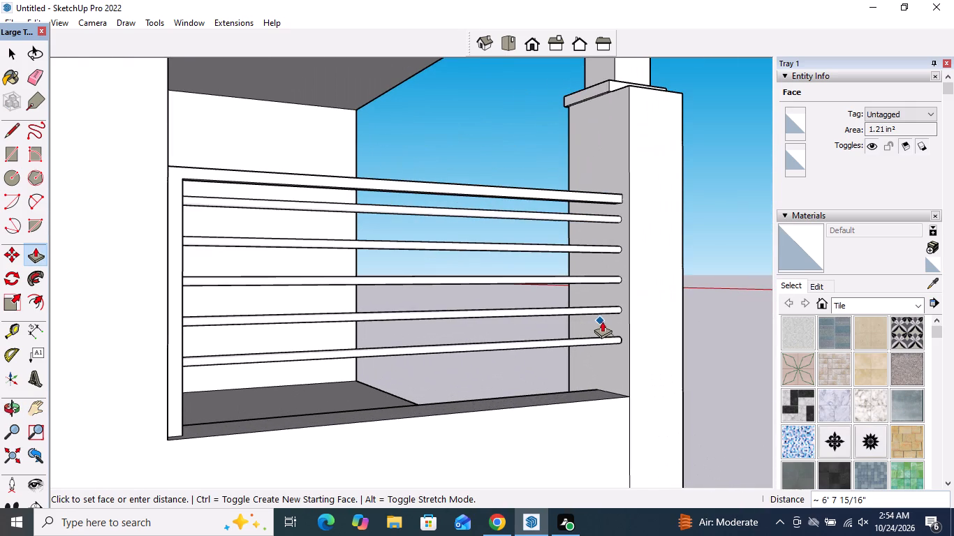
pyautogui.click(605, 322)
# Push/Pull the lowest circle about 6' 7 15/16" across the opening to the column face as the last round rail.
pyautogui.moveTo(212, 398); pyautogui.dragTo(5, 364, button='middle')
pyautogui.scroll(9, 111, 378)
pyautogui.click(125, 373)
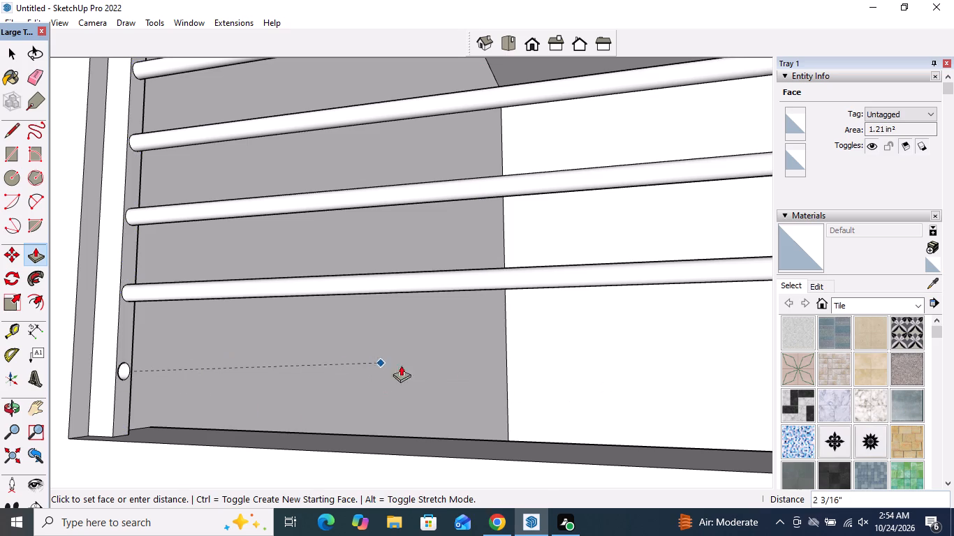
pyautogui.scroll(-11, 476, 377)
pyautogui.moveTo(476, 377); pyautogui.dragTo(730, 377, button='middle')
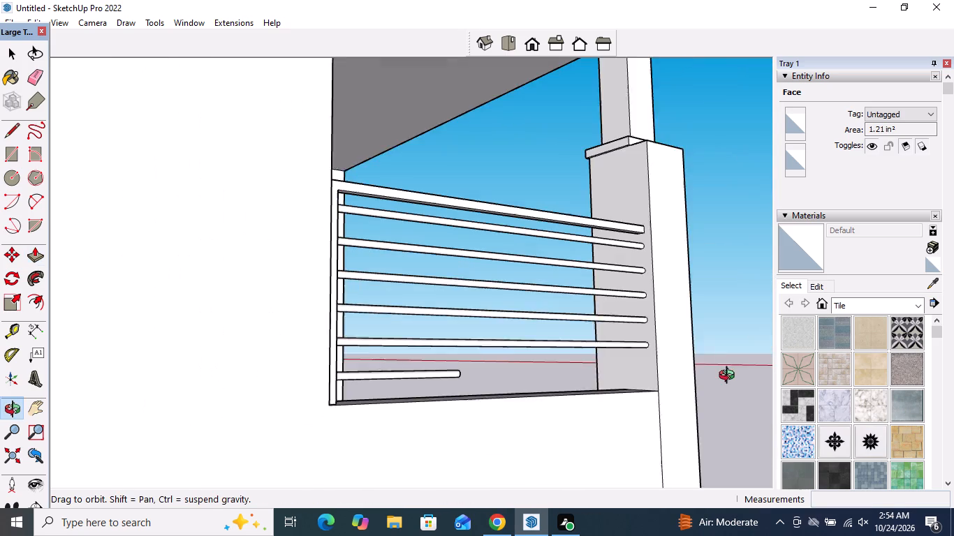
pyautogui.moveTo(730, 377); pyautogui.dragTo(744, 378, button='middle')
pyautogui.scroll(3, 652, 365)
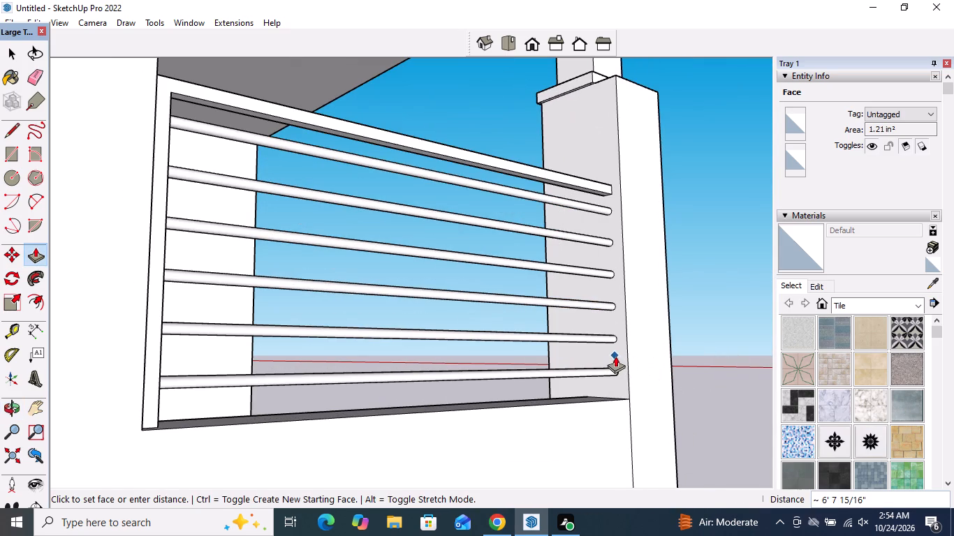
pyautogui.click(615, 356)
pyautogui.scroll(-11, 392, 415)
pyautogui.moveTo(520, 394); pyautogui.dragTo(58, 479, button='middle')
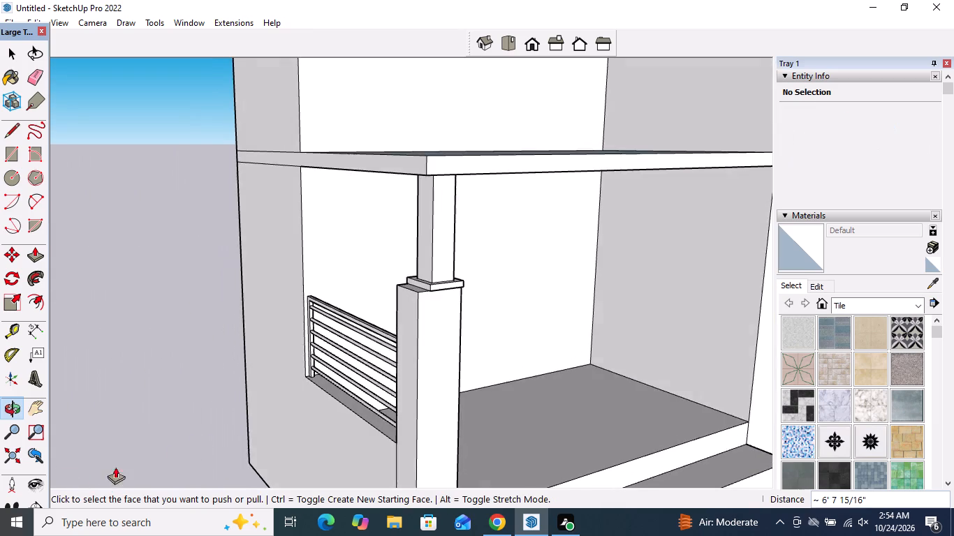
pyautogui.scroll(-4, 205, 369)
pyautogui.press('space')
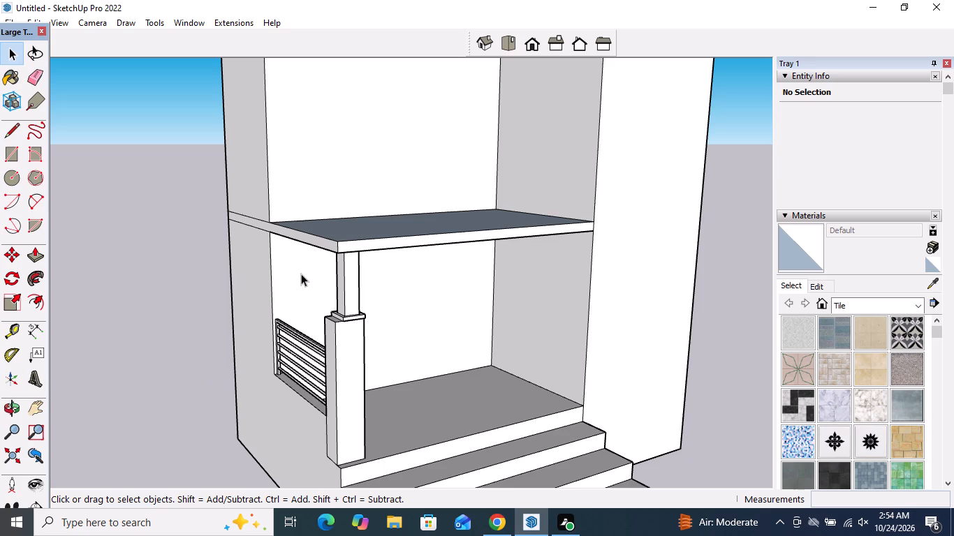
# Widen the lower column shaft by pulling its porch-side face outward about 9/16" and a further 2 1/2" or so.
pyautogui.scroll(-1, 380, 341)
pyautogui.moveTo(381, 336); pyautogui.dragTo(427, 300, button='middle')
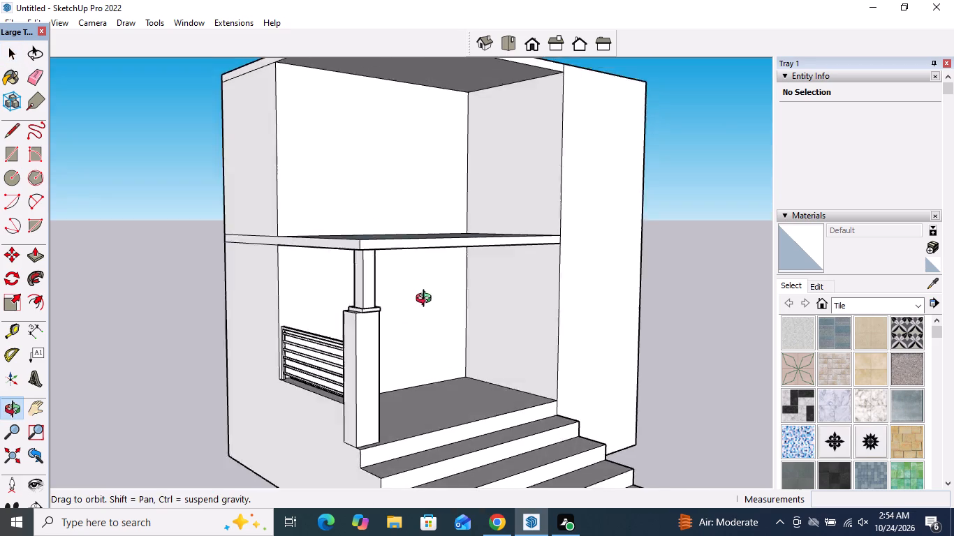
pyautogui.moveTo(427, 300); pyautogui.dragTo(300, 392, button='middle')
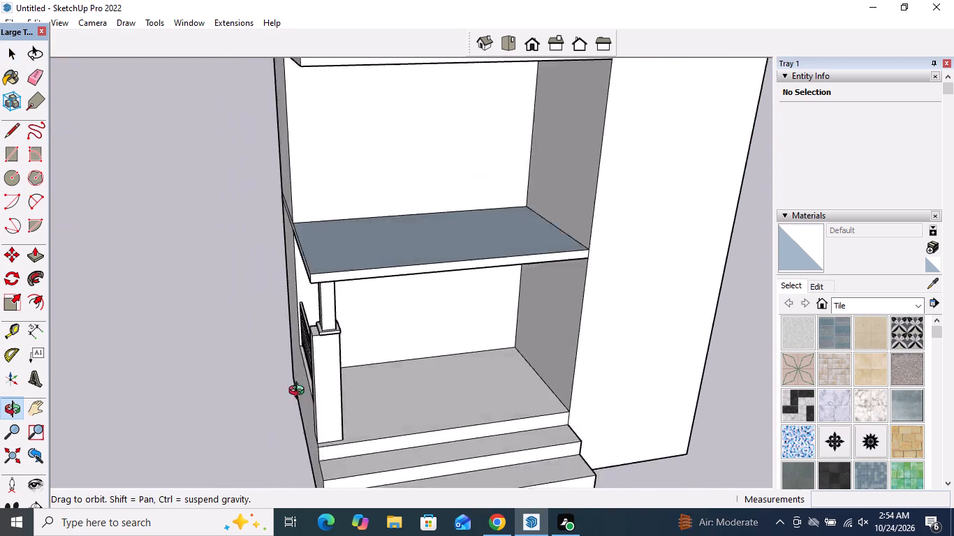
pyautogui.moveTo(300, 392); pyautogui.dragTo(232, 393, button='middle')
pyautogui.scroll(5, 320, 284)
pyautogui.scroll(4, 306, 342)
pyautogui.moveTo(312, 361); pyautogui.dragTo(315, 333, button='middle')
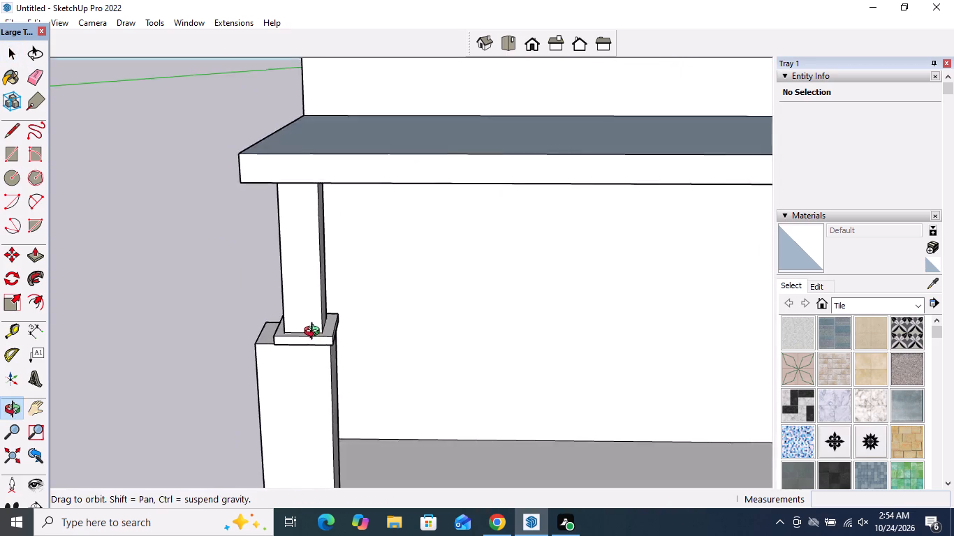
pyautogui.moveTo(315, 333); pyautogui.dragTo(315, 306, button='middle')
pyautogui.click(40, 256)
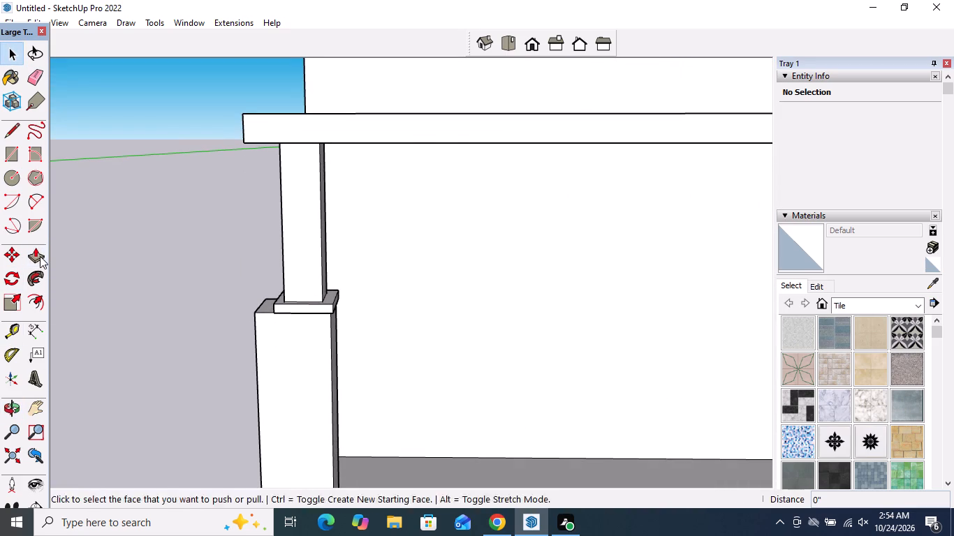
pyautogui.moveTo(368, 366); pyautogui.dragTo(182, 349, button='middle')
pyautogui.click(219, 329)
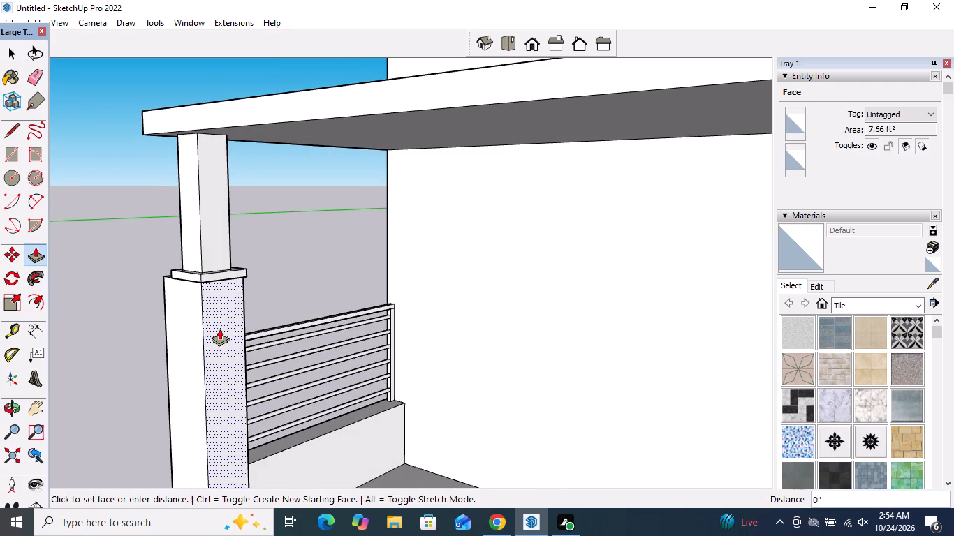
pyautogui.click(230, 332)
pyautogui.click(226, 355)
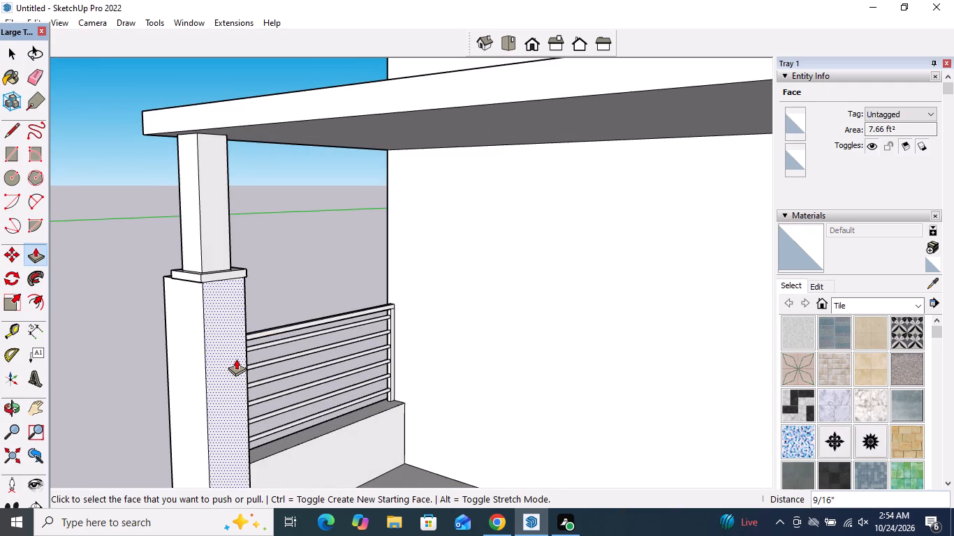
pyautogui.click(236, 359)
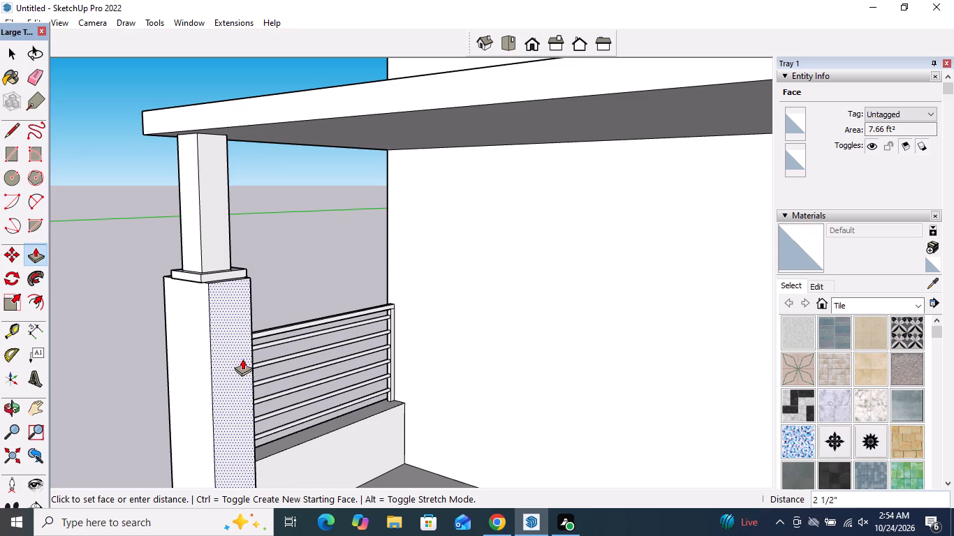
pyautogui.click(242, 359)
# Push/Pull the column cap's outer side face outward about 3 7/8" and another 15/16" so it overhangs the shaft.
pyautogui.moveTo(218, 357); pyautogui.dragTo(570, 371, button='middle')
pyautogui.scroll(8, 529, 308)
pyautogui.click(441, 292)
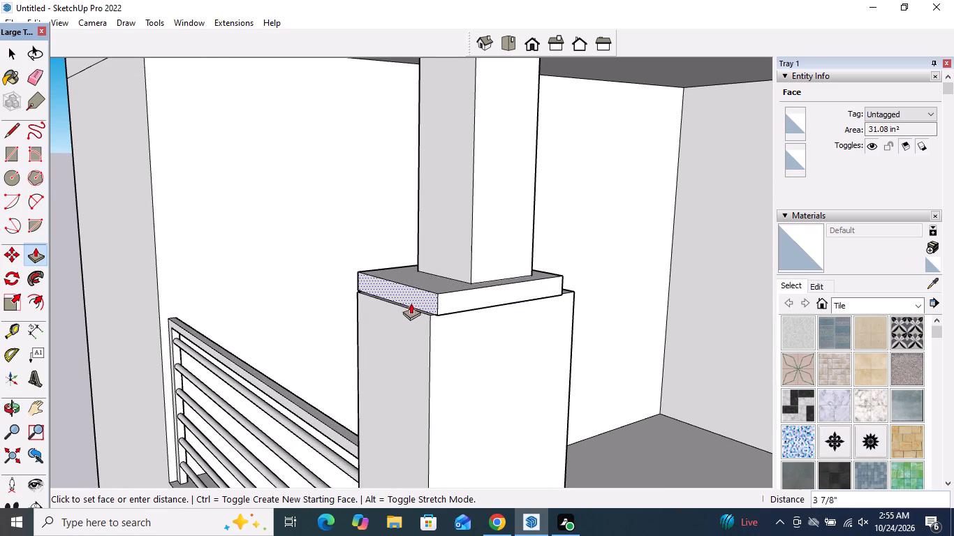
pyautogui.click(400, 308)
pyautogui.moveTo(425, 301); pyautogui.dragTo(547, 203, button='middle')
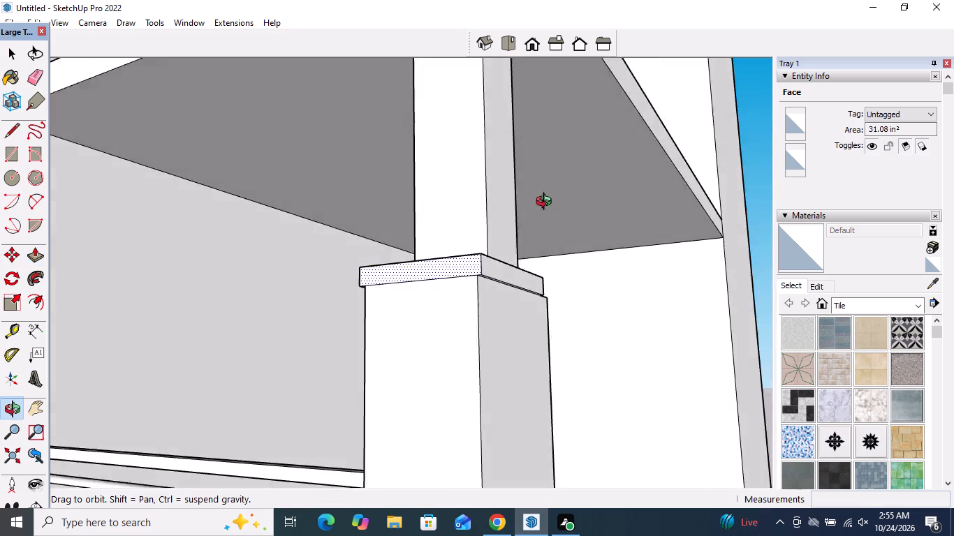
pyautogui.moveTo(547, 203); pyautogui.dragTo(478, 167, button='middle')
pyautogui.click(442, 246)
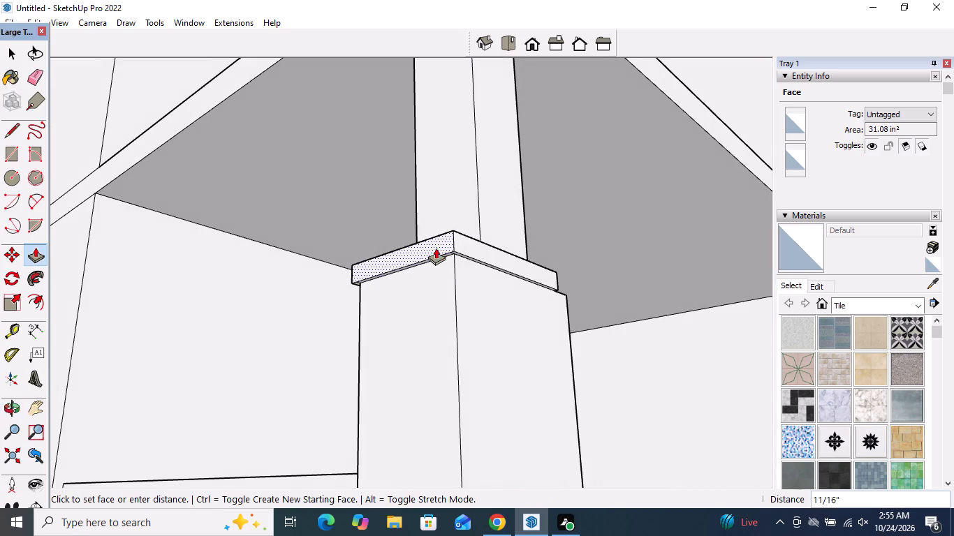
pyautogui.click(434, 248)
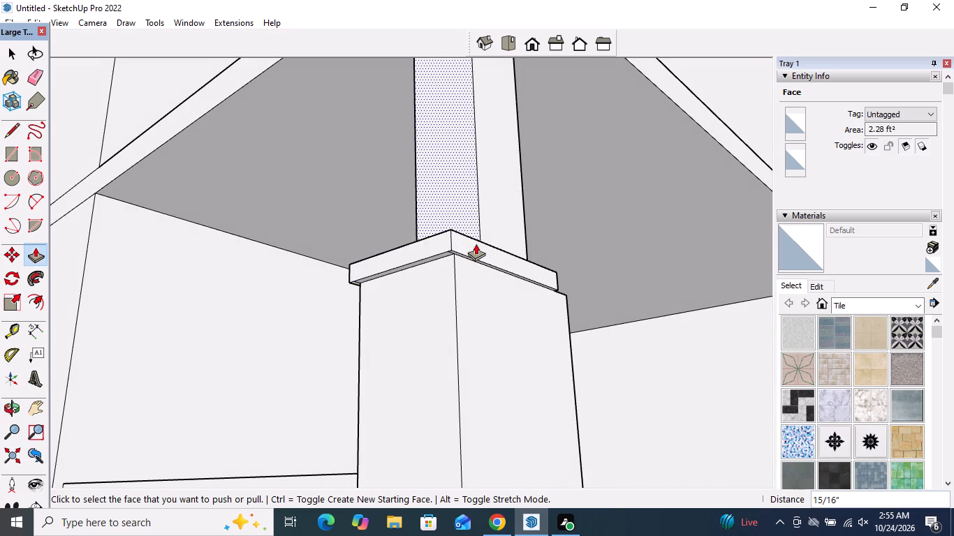
# Push/Pull the column cap's front face slightly outward beyond the lower shaft.
pyautogui.click(476, 244)
pyautogui.click(479, 244)
# Push/Pull the column cap's porch-side face outward about 3 11/16" so it overhangs the widened shaft.
pyautogui.moveTo(555, 283); pyautogui.dragTo(376, 307, button='middle')
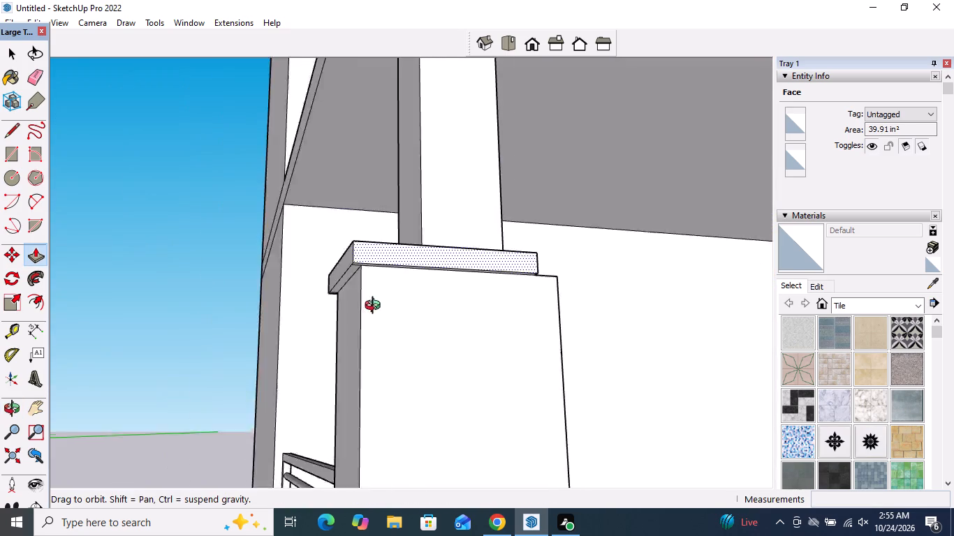
pyautogui.moveTo(376, 307); pyautogui.dragTo(175, 326, button='middle')
pyautogui.click(408, 262)
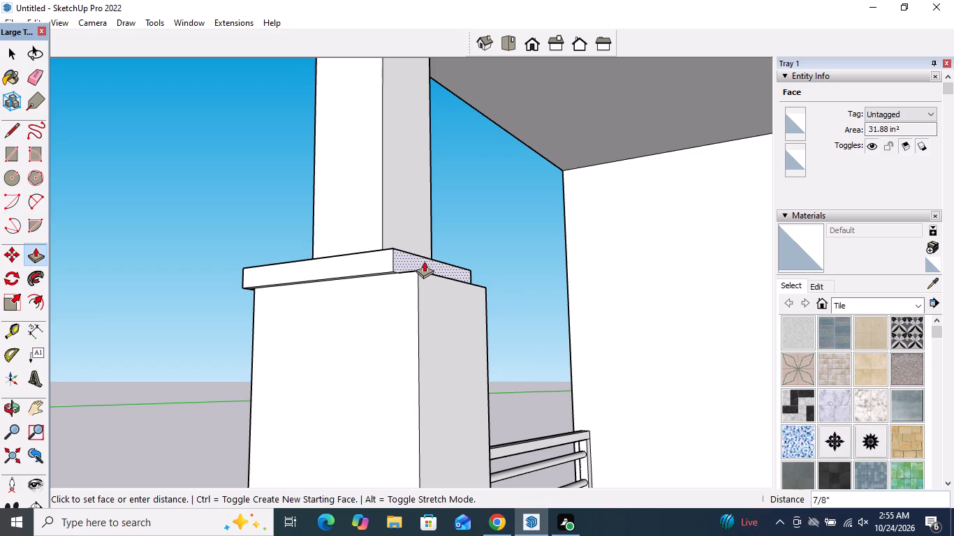
pyautogui.click(443, 264)
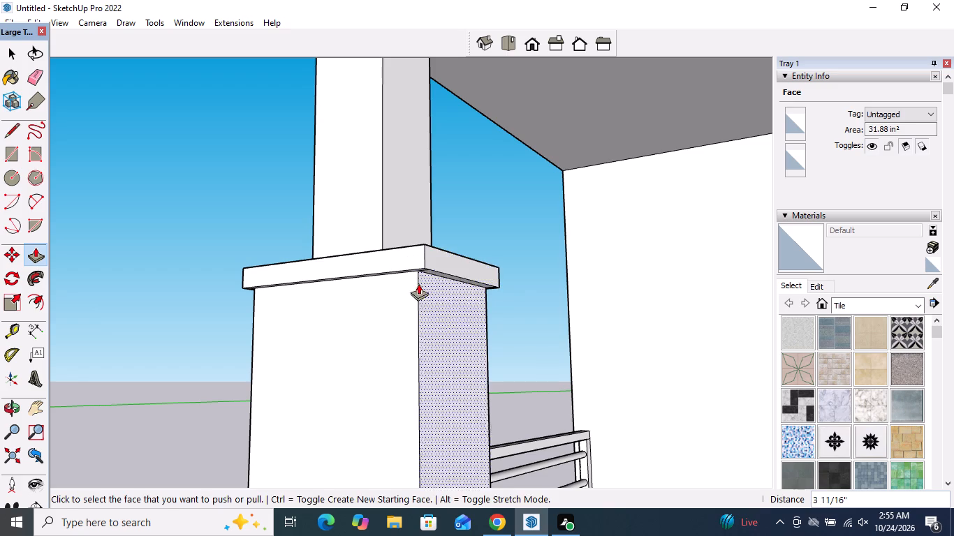
# Push/Pull the column cap's front face outward a further 3/16" or so.
pyautogui.moveTo(409, 289); pyautogui.dragTo(411, 238, button='middle')
pyautogui.scroll(1, 401, 274)
pyautogui.moveTo(399, 271); pyautogui.dragTo(534, 112, button='middle')
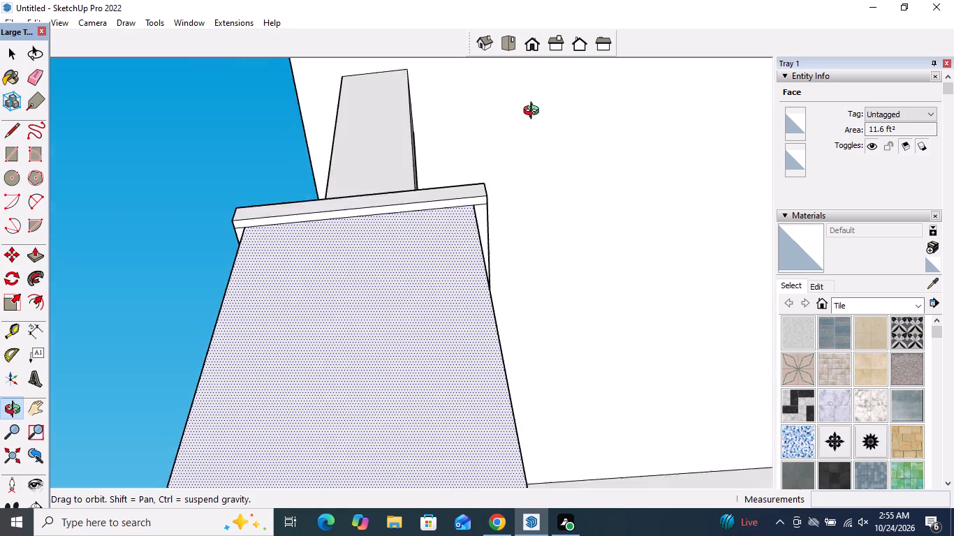
pyautogui.moveTo(534, 112); pyautogui.dragTo(565, 114, button='middle')
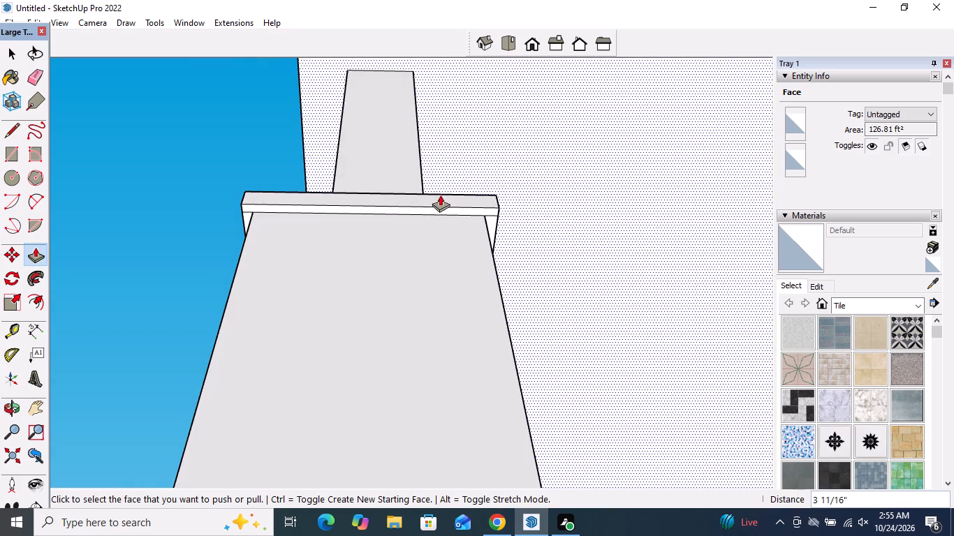
pyautogui.click(439, 197)
pyautogui.click(439, 195)
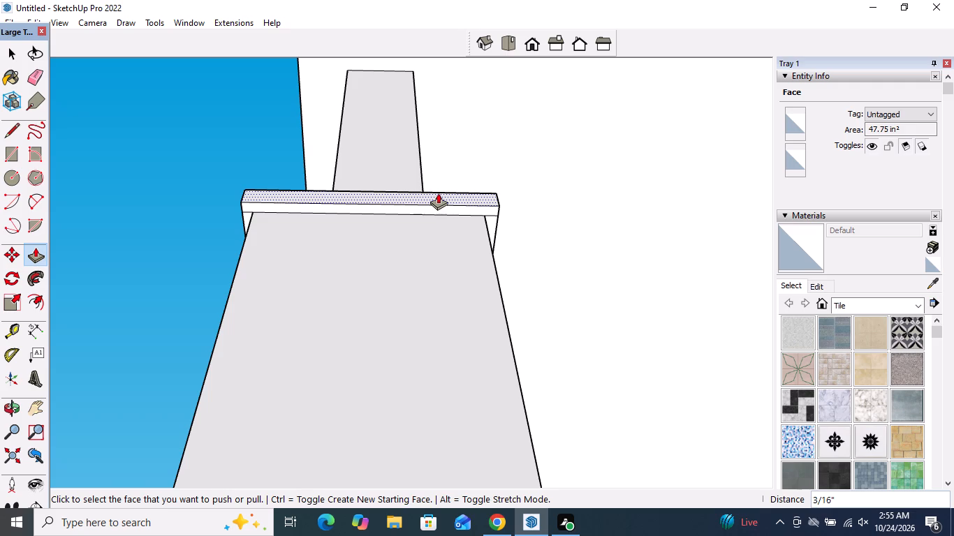
# Erase the short leftover seam lines at both front corners of the column cap's underside.
pyautogui.click(41, 80)
pyautogui.scroll(10, 247, 204)
pyautogui.click(249, 220)
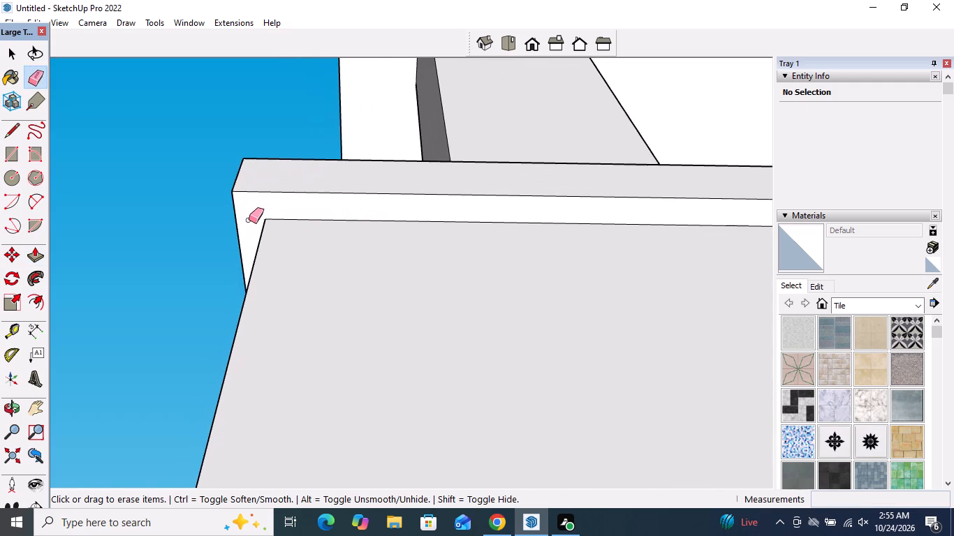
pyautogui.scroll(-5, 249, 220)
pyautogui.scroll(4, 710, 223)
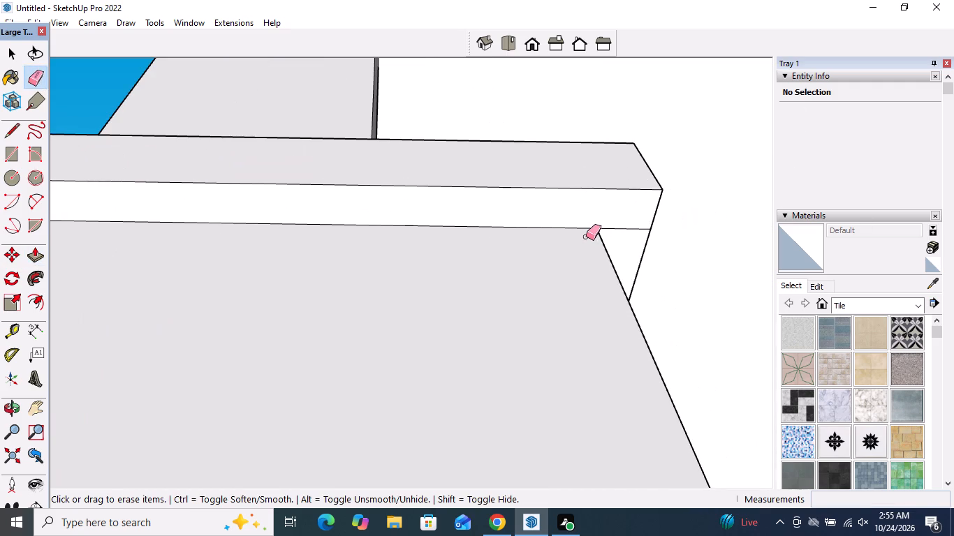
pyautogui.click(576, 233)
pyautogui.scroll(-16, 573, 232)
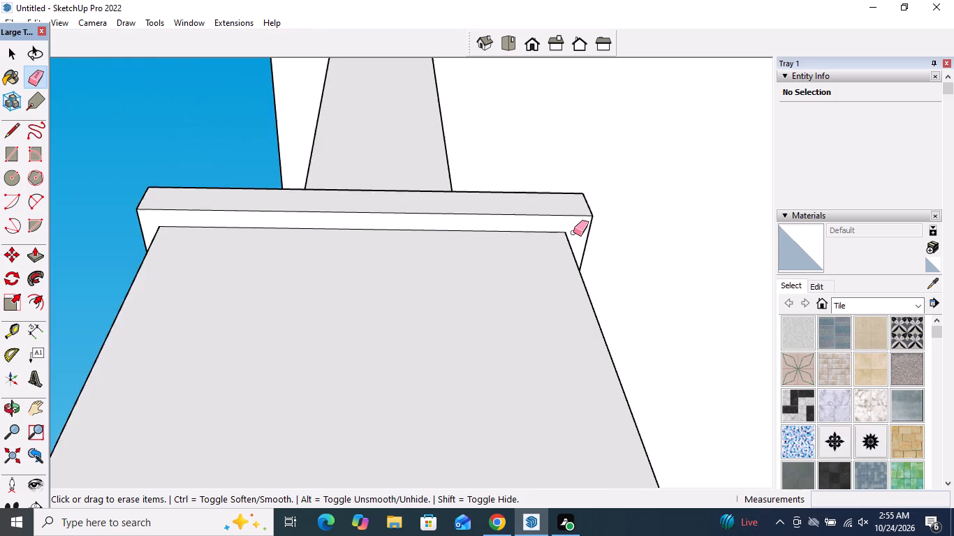
# Erase the remaining seam lines on the cap's underside, at the outer corner and along the railing side.
pyautogui.scroll(-13, 573, 232)
pyautogui.moveTo(497, 217); pyautogui.dragTo(812, 290, button='middle')
pyautogui.scroll(-1, 497, 217)
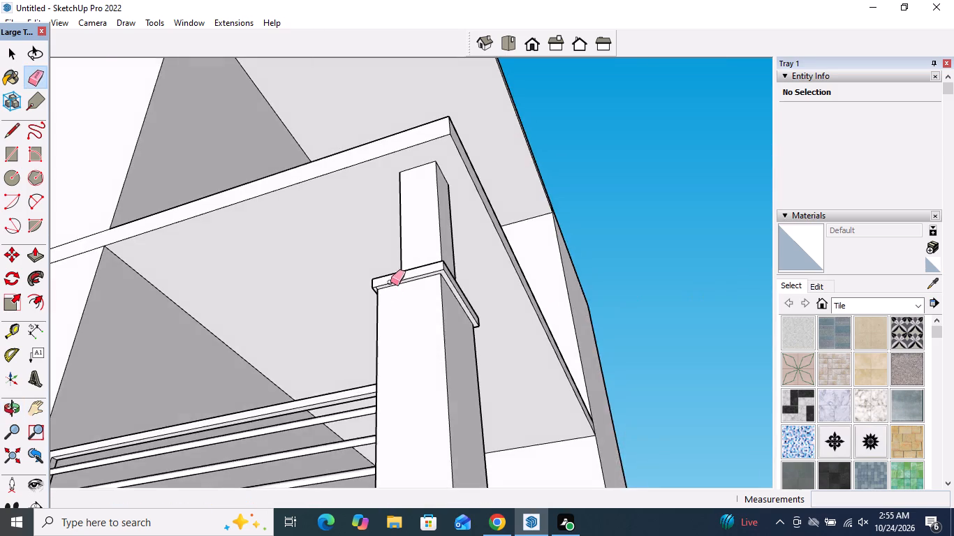
pyautogui.scroll(15, 390, 274)
pyautogui.click(361, 304)
pyautogui.scroll(-6, 373, 304)
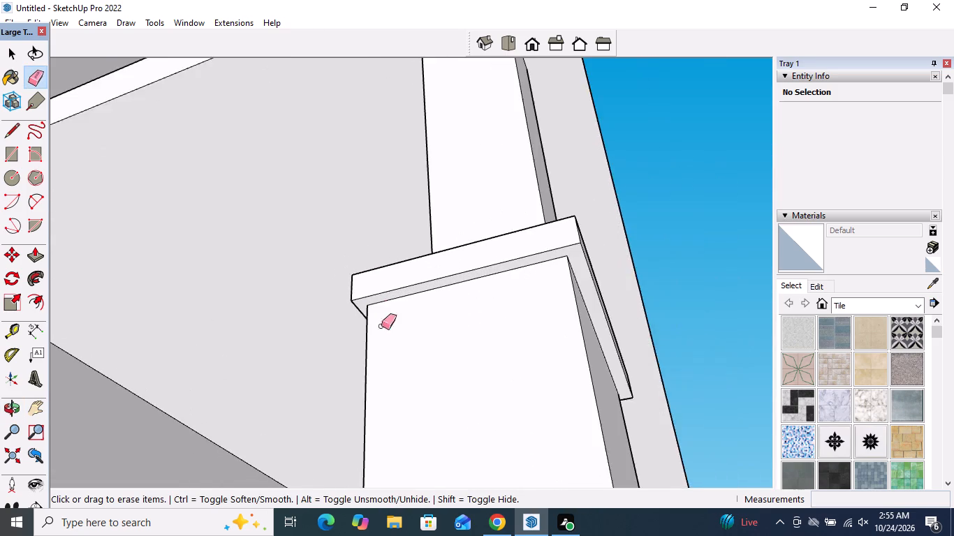
pyautogui.moveTo(396, 376); pyautogui.dragTo(753, 250, button='middle')
pyautogui.scroll(5, 278, 339)
pyautogui.scroll(1, 437, 315)
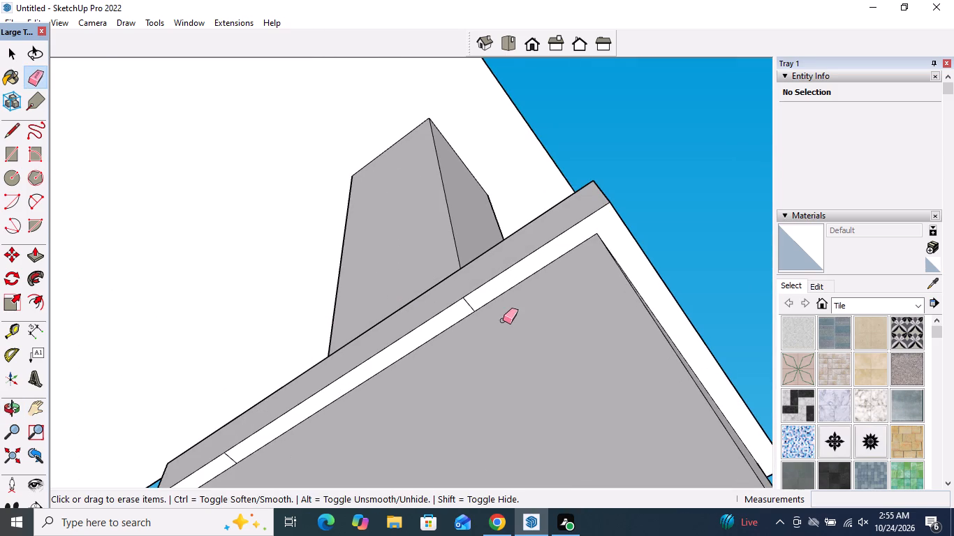
pyautogui.click(471, 307)
pyautogui.scroll(-5, 457, 318)
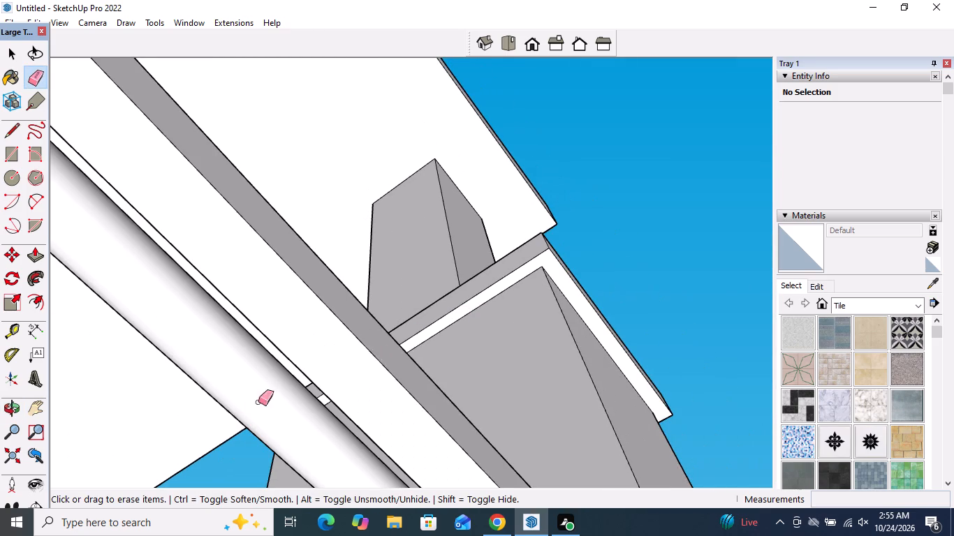
pyautogui.moveTo(216, 422); pyautogui.dragTo(250, 416, button='middle')
pyautogui.scroll(10, 283, 418)
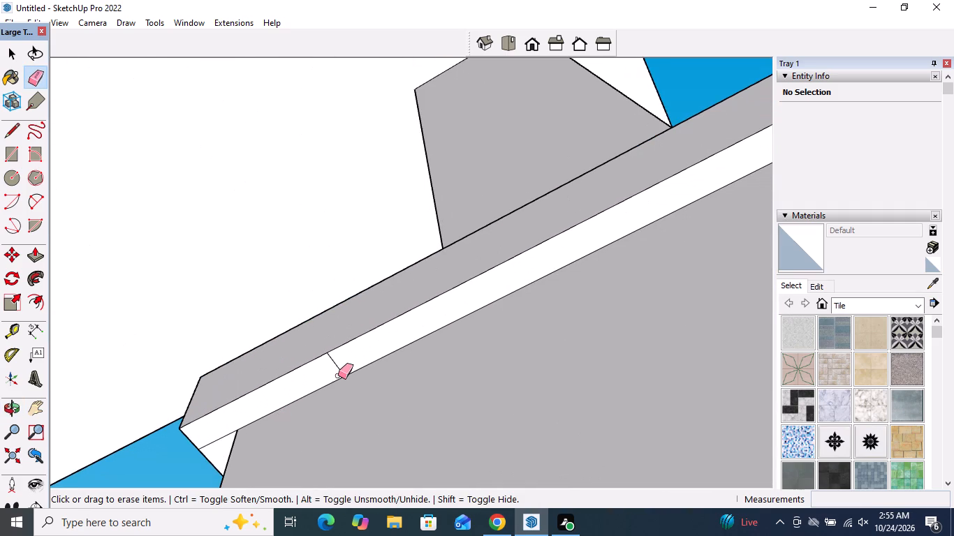
pyautogui.click(341, 370)
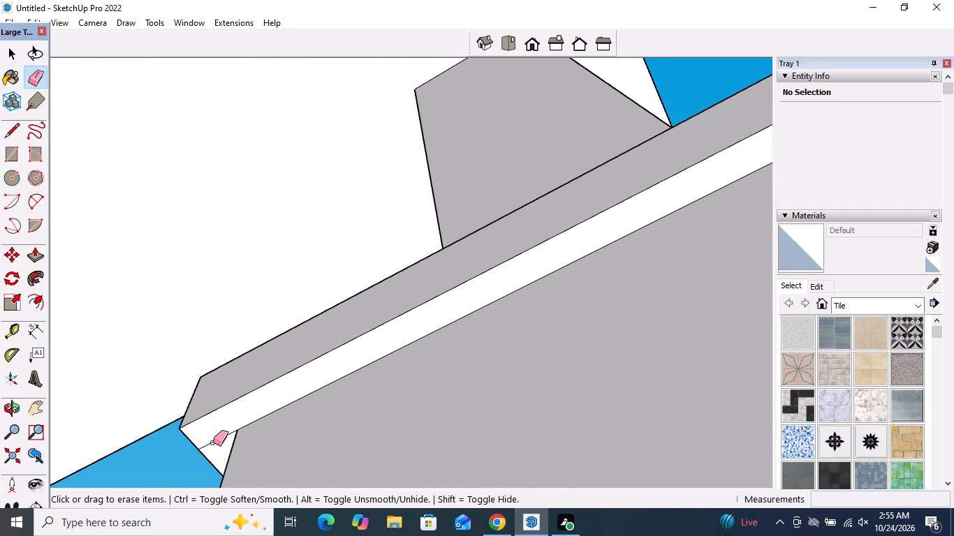
pyautogui.click(213, 442)
# Examine the column cap, railing and steps in an overall view of the building from its front corner.
pyautogui.scroll(-20, 226, 427)
pyautogui.scroll(-13, 226, 427)
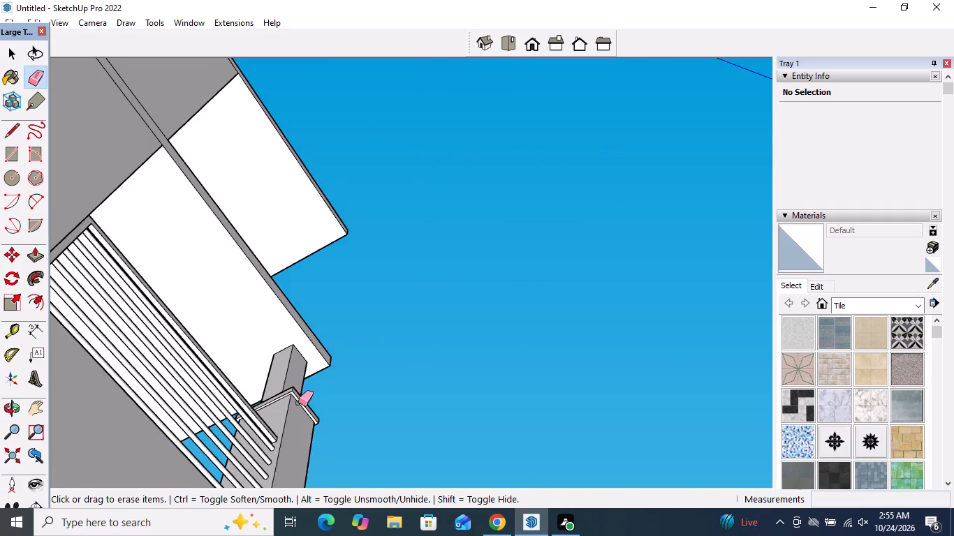
pyautogui.scroll(-11, 298, 403)
pyautogui.moveTo(457, 388); pyautogui.dragTo(21, 466, button='middle')
pyautogui.scroll(-12, 339, 364)
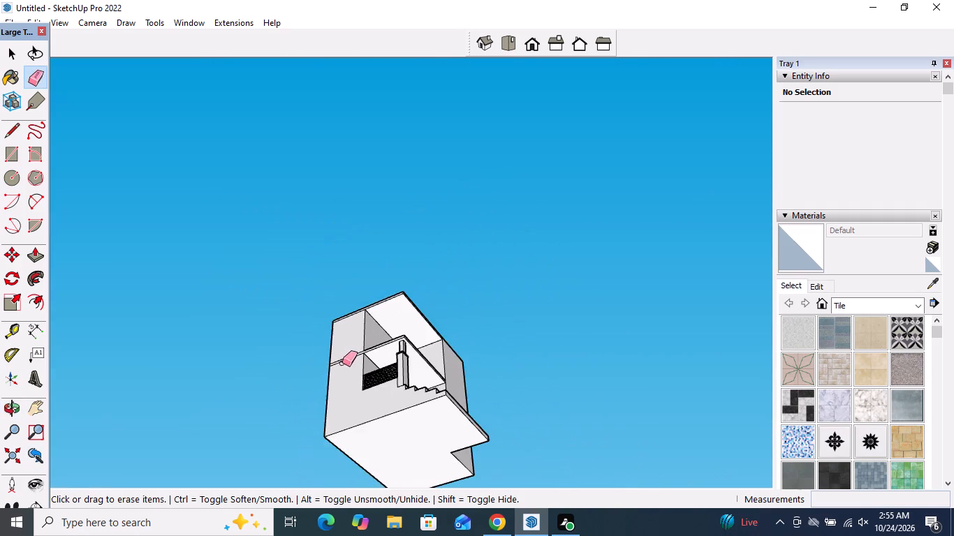
pyautogui.moveTo(406, 386); pyautogui.dragTo(401, 512, button='middle')
pyautogui.scroll(6, 416, 367)
pyautogui.moveTo(413, 359); pyautogui.dragTo(395, 494, button='middle')
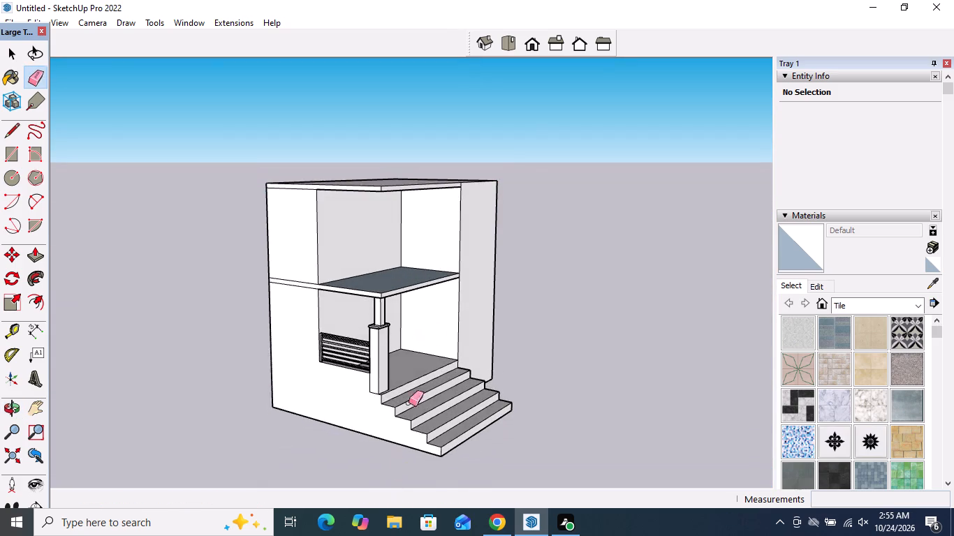
pyautogui.scroll(5, 430, 315)
pyautogui.press('space')
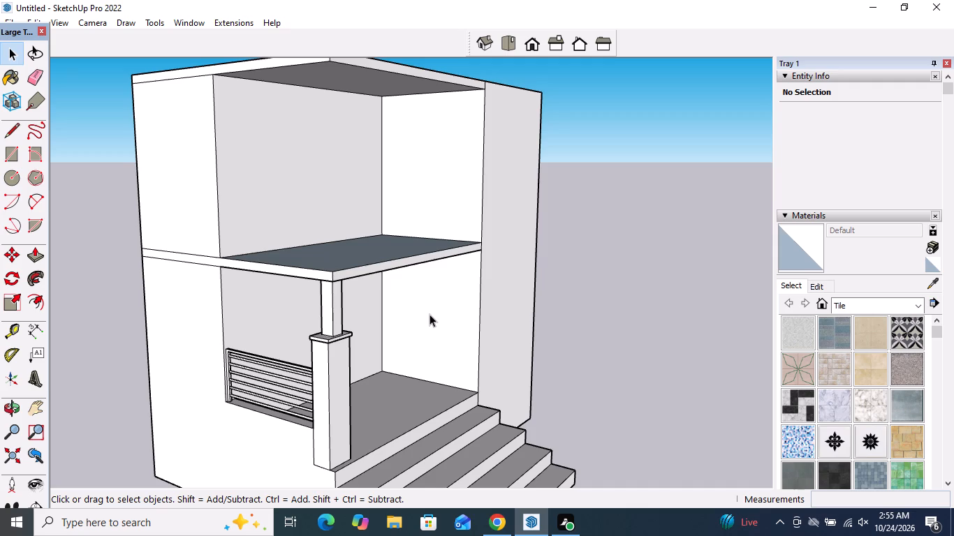
# Draw a step outline on the porch's back wall, starting at the parapet, 9' 1 9/16" long and about 1' 6 11/16" high above the floor.
pyautogui.scroll(-5, 453, 267)
pyautogui.moveTo(475, 318); pyautogui.dragTo(258, 251, button='middle')
pyautogui.scroll(6, 369, 315)
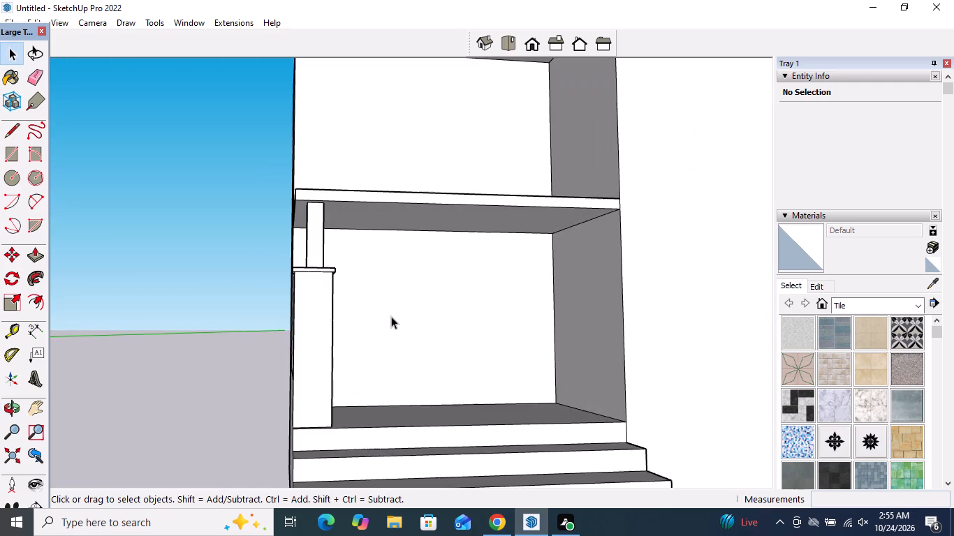
pyautogui.moveTo(390, 325); pyautogui.dragTo(386, 336, button='middle')
pyautogui.scroll(4, 430, 318)
pyautogui.moveTo(430, 318); pyautogui.dragTo(396, 329, button='middle')
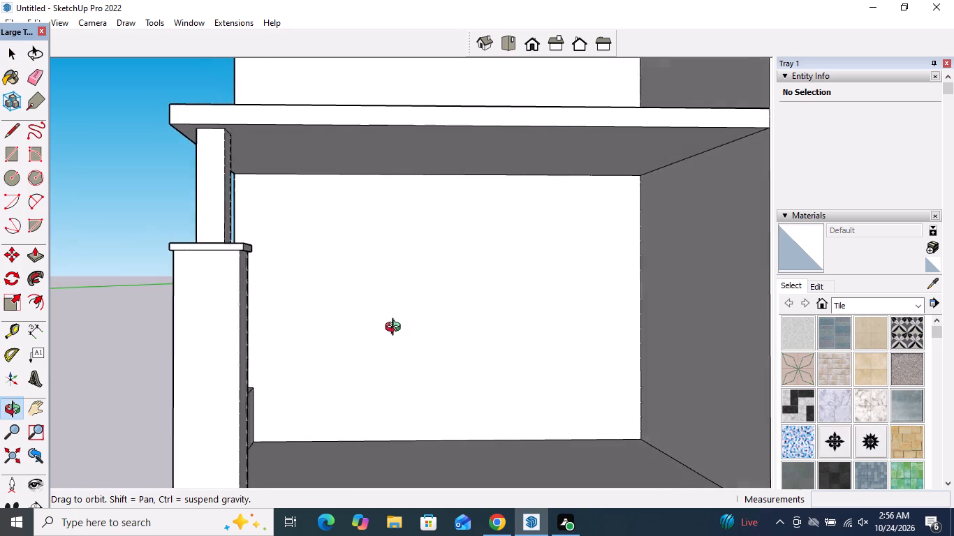
pyautogui.moveTo(396, 329); pyautogui.dragTo(365, 329, button='middle')
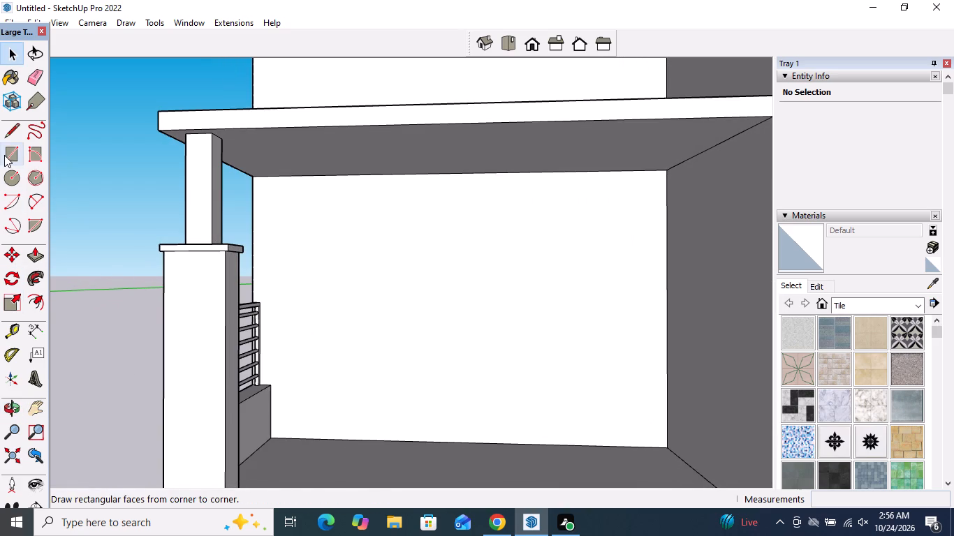
pyautogui.click(4, 155)
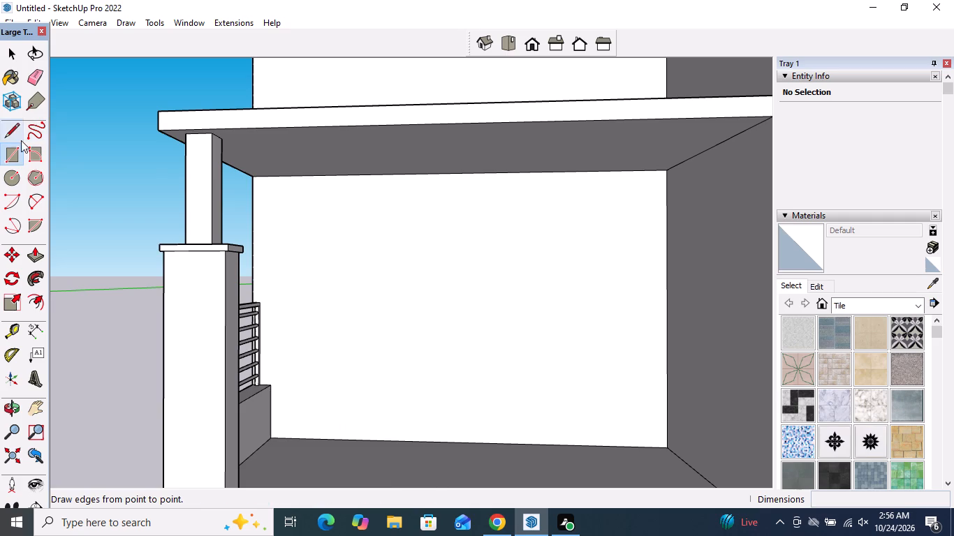
pyautogui.click(8, 126)
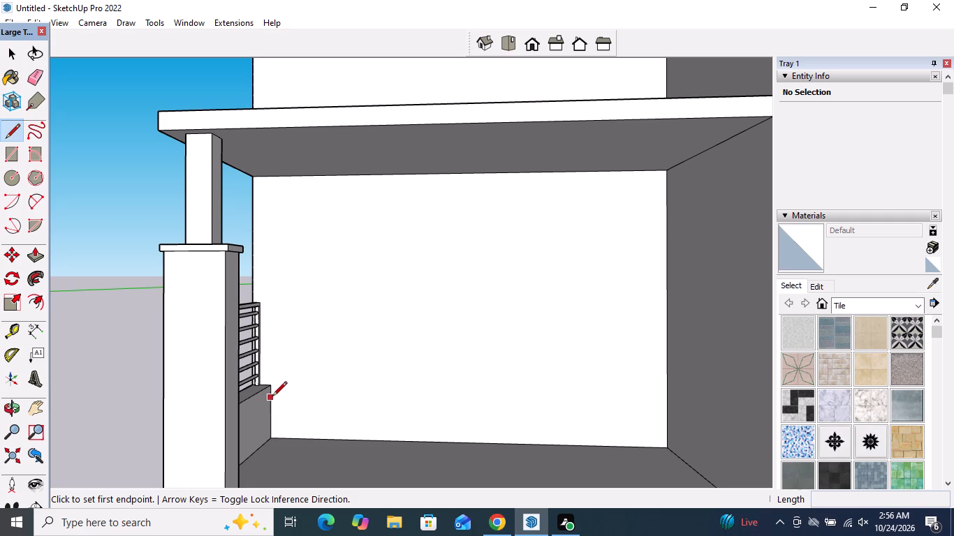
pyautogui.click(272, 397)
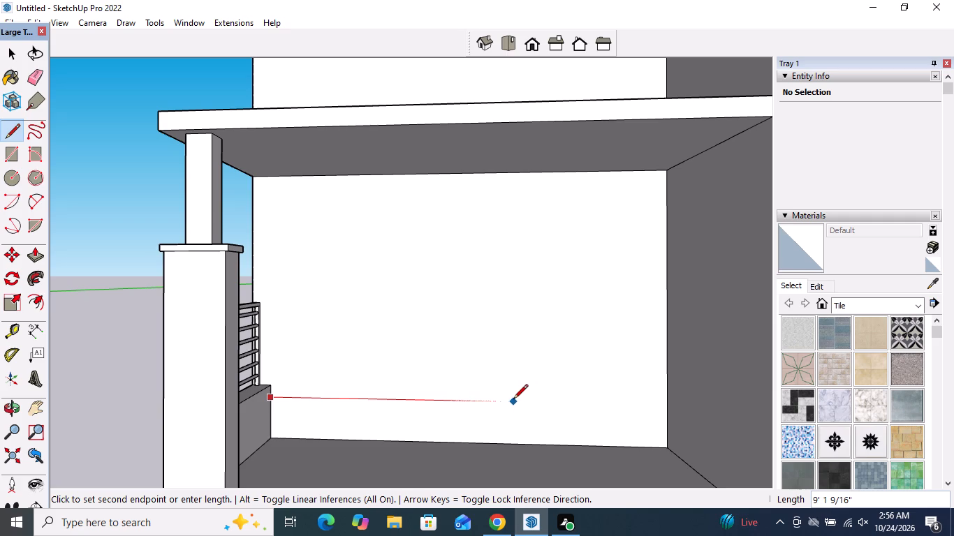
pyautogui.click(513, 400)
pyautogui.click(513, 445)
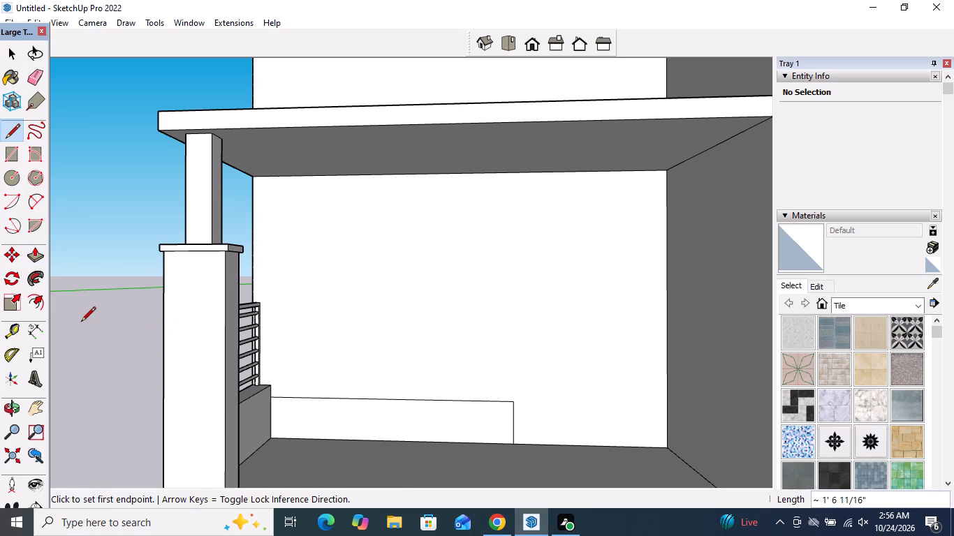
pyautogui.press('space')
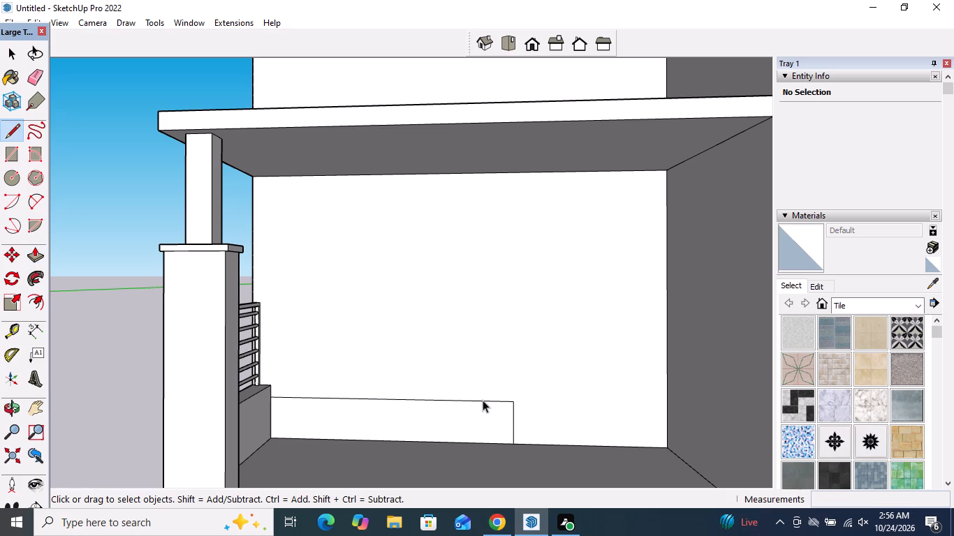
# Copy the outline's top edge down to the porch floor and divide the spacing by 3 to mark three equal risers.
pyautogui.click(480, 400)
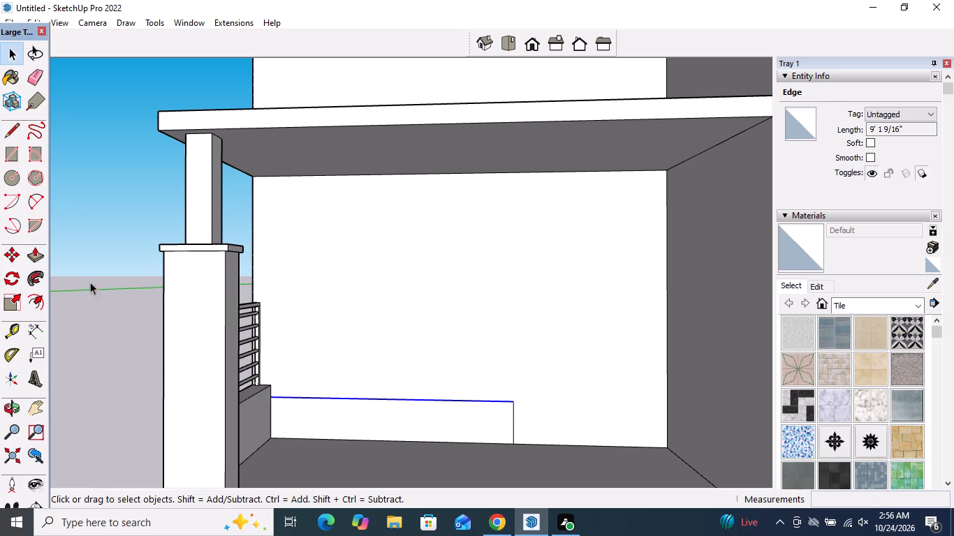
pyautogui.click(3, 256)
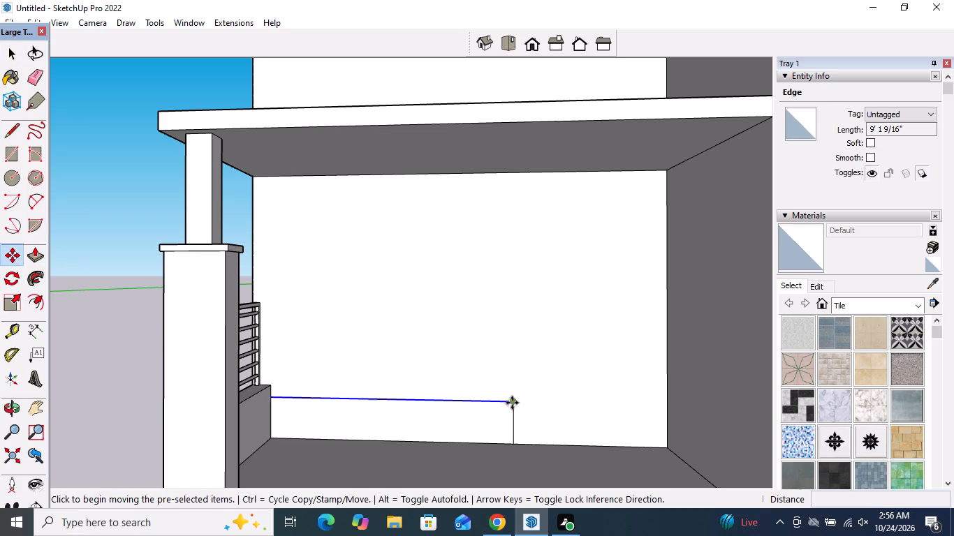
pyautogui.click(511, 403)
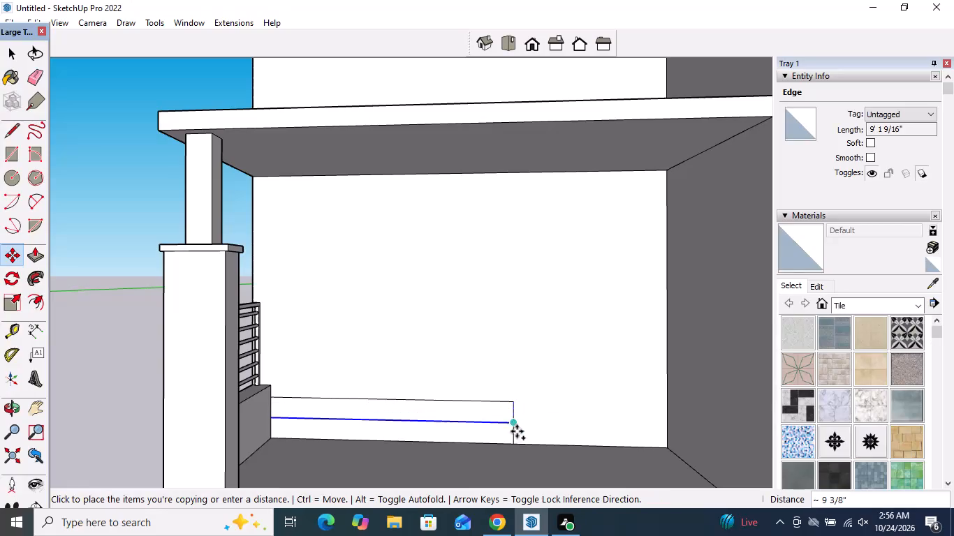
pyautogui.click(513, 447)
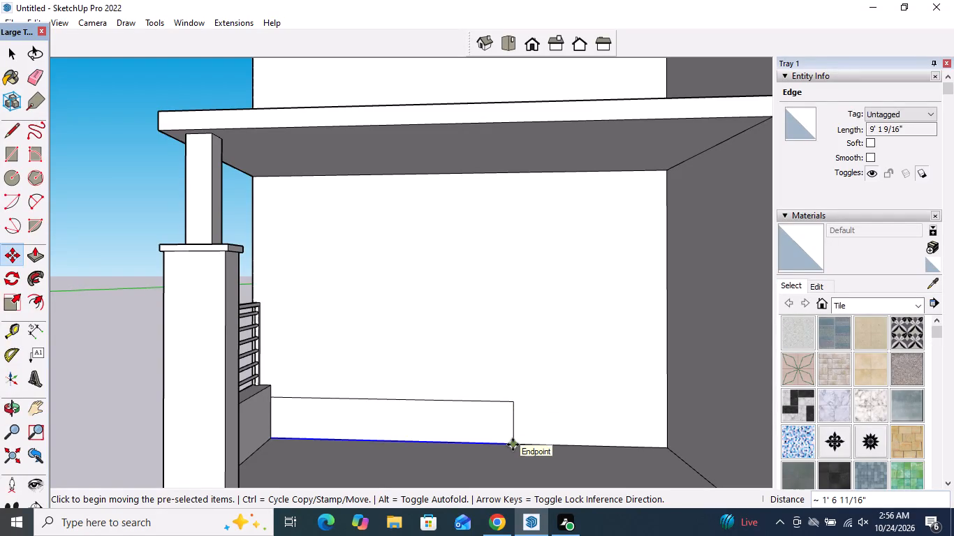
pyautogui.hotkey('shift', '/')
pyautogui.press('3')
pyautogui.press('Return')
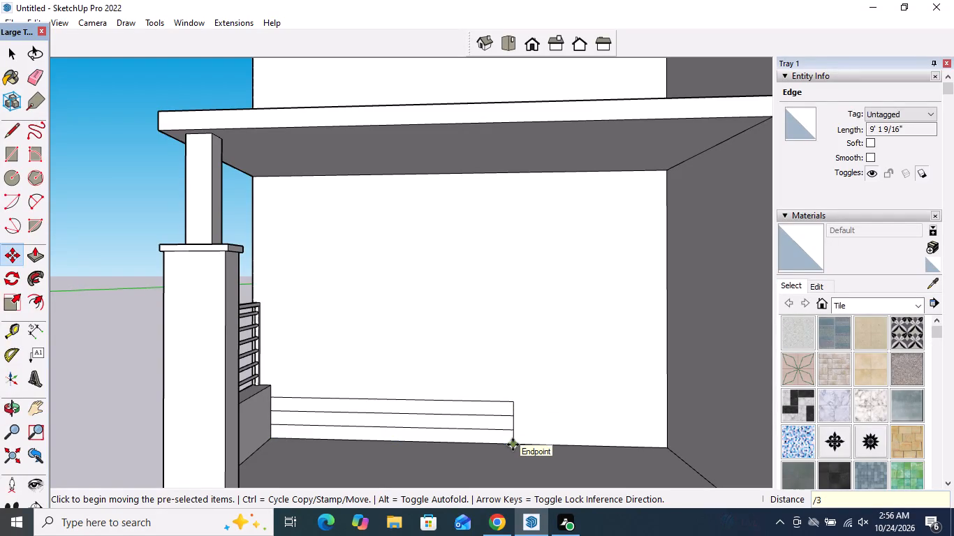
pyautogui.press('space')
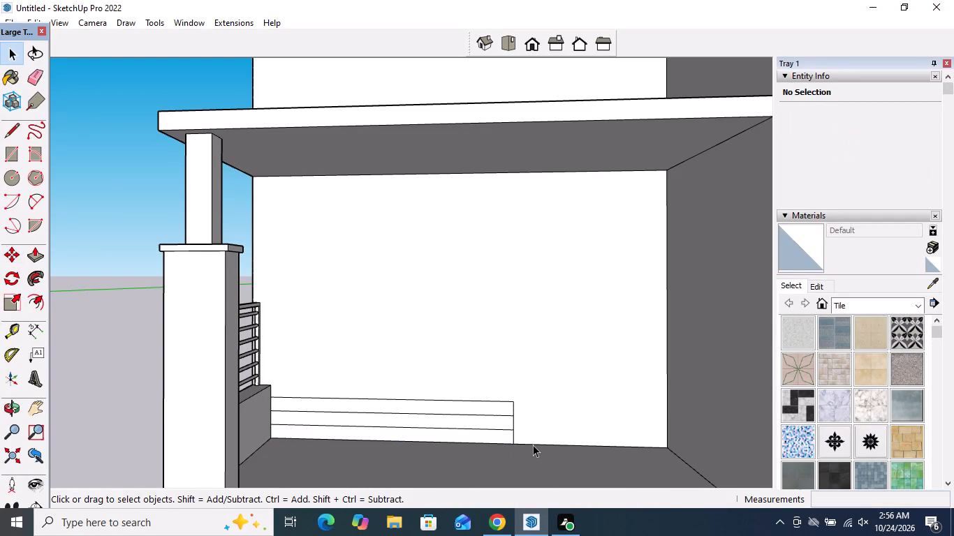
# Push/Pull the three wall strips outward as steps, about 3' 8" for the lowest, 2' 5" for the middle and 1' 6" for the top.
pyautogui.moveTo(534, 445); pyautogui.dragTo(444, 461, button='middle')
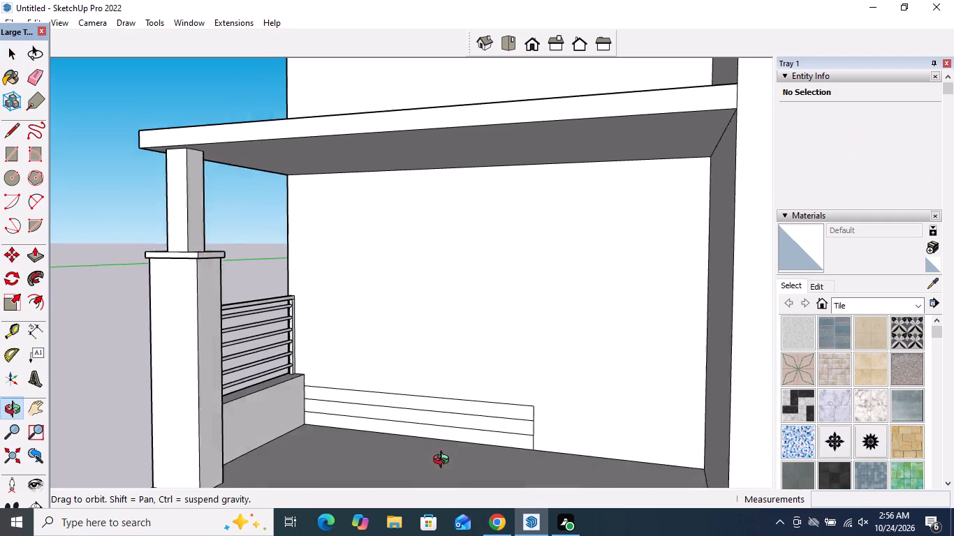
pyautogui.moveTo(444, 461); pyautogui.dragTo(433, 465, button='middle')
pyautogui.scroll(3, 495, 457)
pyautogui.moveTo(555, 447); pyautogui.dragTo(543, 454, button='middle')
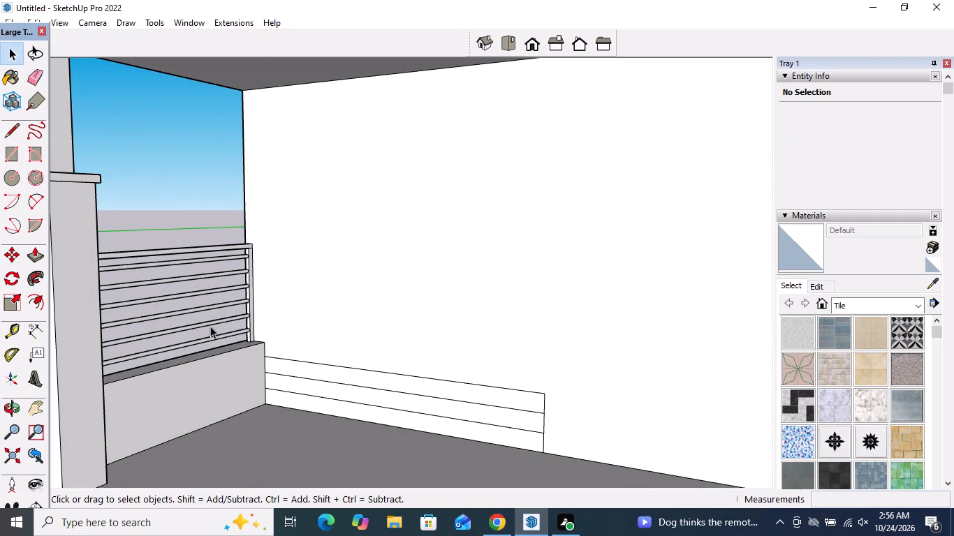
pyautogui.click(34, 252)
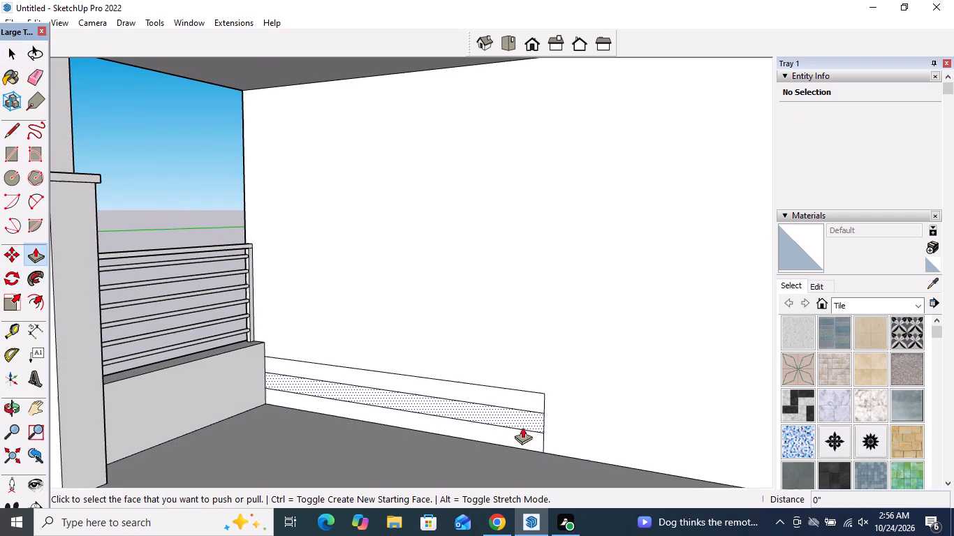
pyautogui.click(515, 435)
pyautogui.scroll(-3, 472, 438)
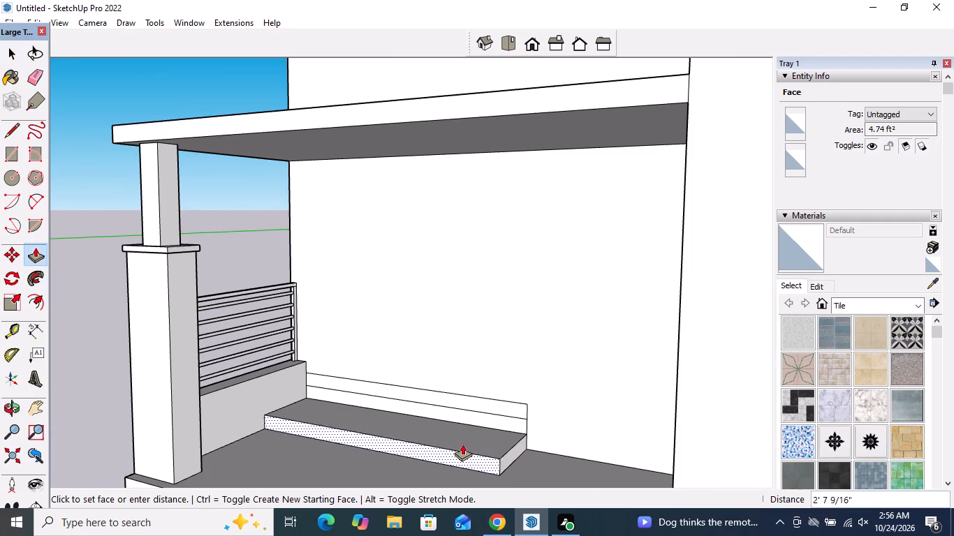
pyautogui.click(450, 453)
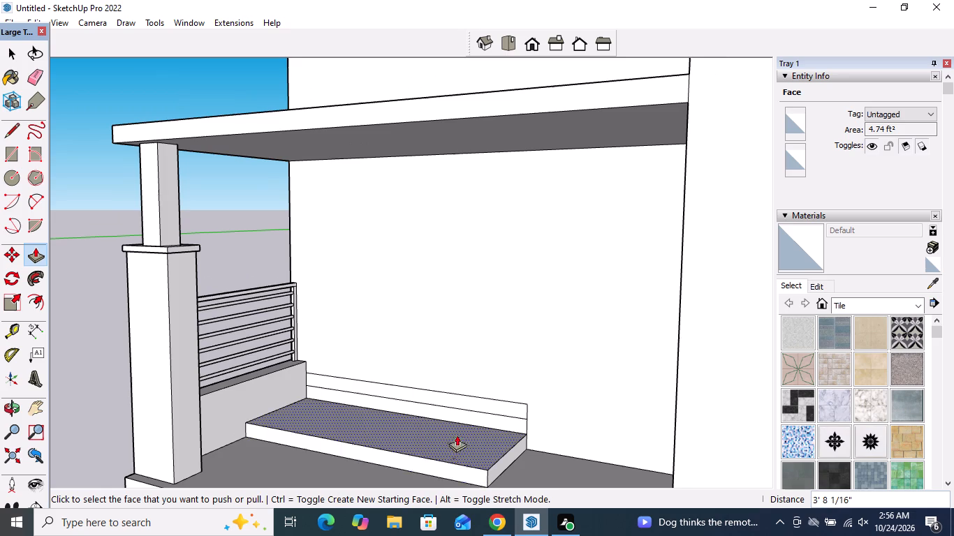
pyautogui.scroll(2, 460, 431)
pyautogui.click(486, 417)
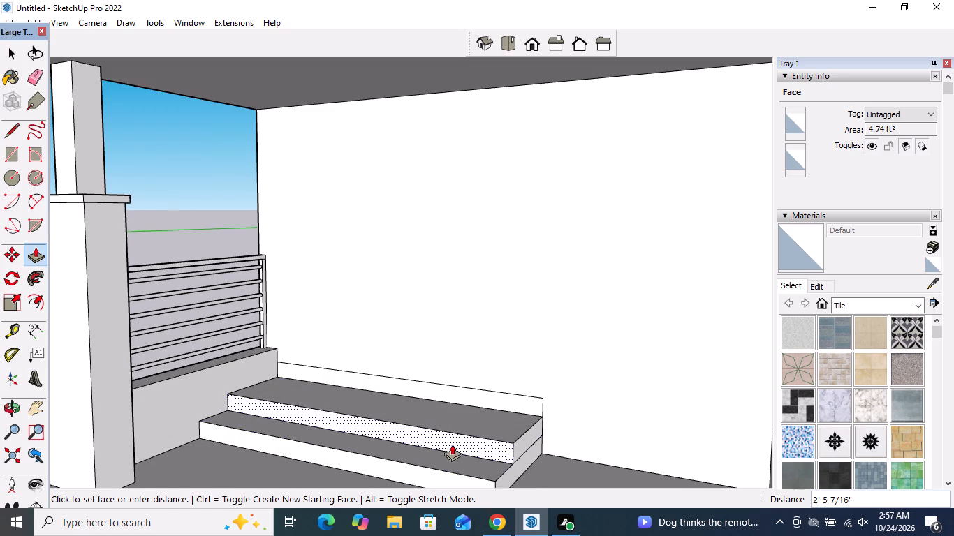
pyautogui.click(453, 443)
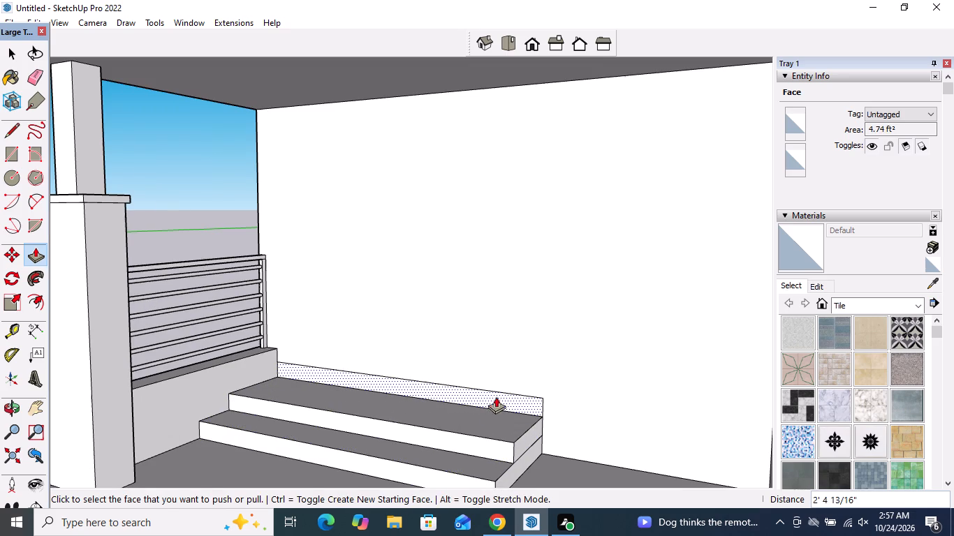
pyautogui.click(497, 395)
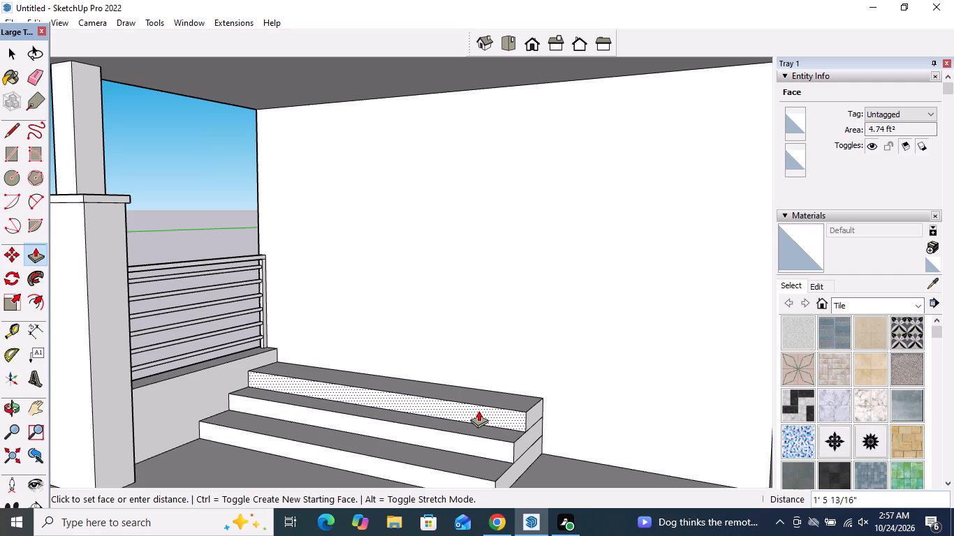
pyautogui.click(478, 410)
# Push/Pull the top riser outward about a further 1 9/16" and the middle riser a further 2 7/16" to even out the treads.
pyautogui.moveTo(534, 439); pyautogui.dragTo(460, 399, button='middle')
pyautogui.scroll(3, 508, 442)
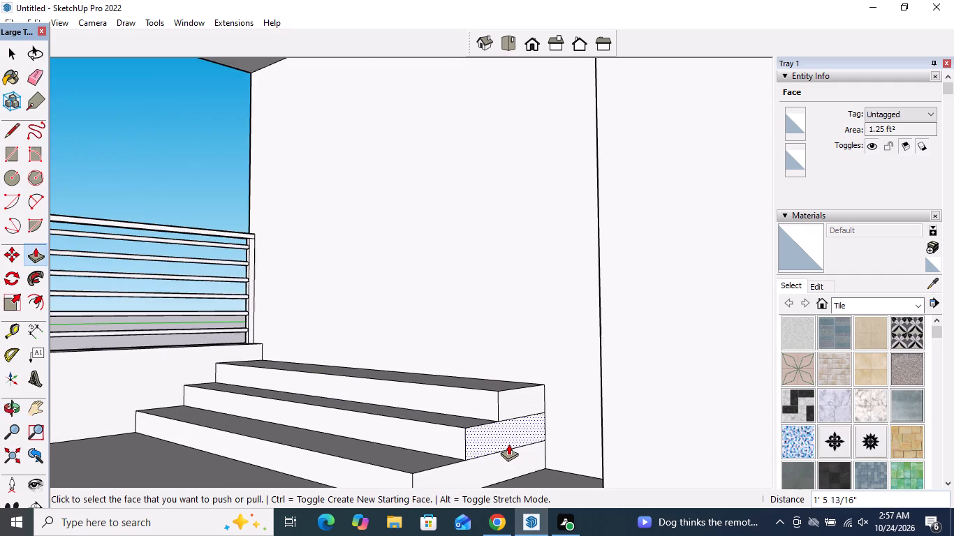
pyautogui.scroll(3, 508, 445)
pyautogui.click(483, 393)
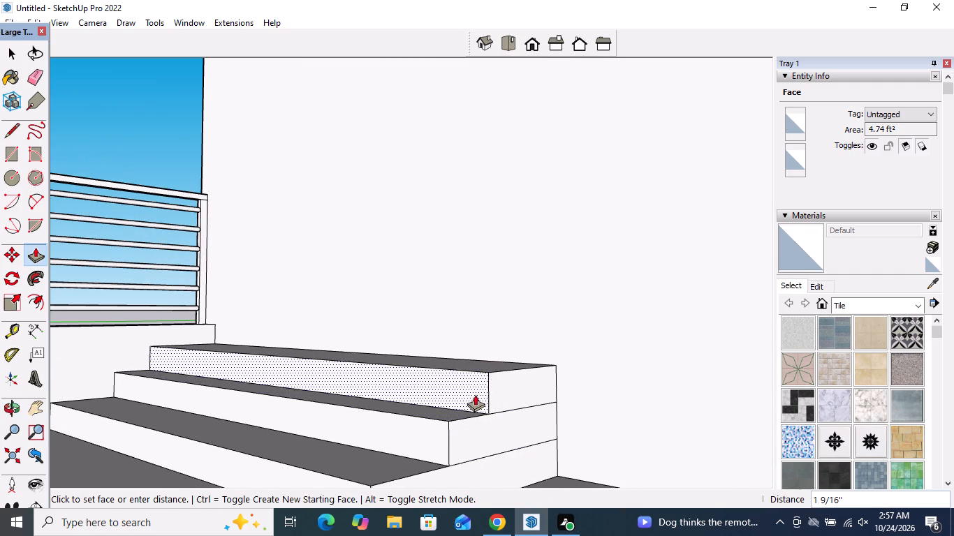
pyautogui.click(474, 395)
pyautogui.click(440, 431)
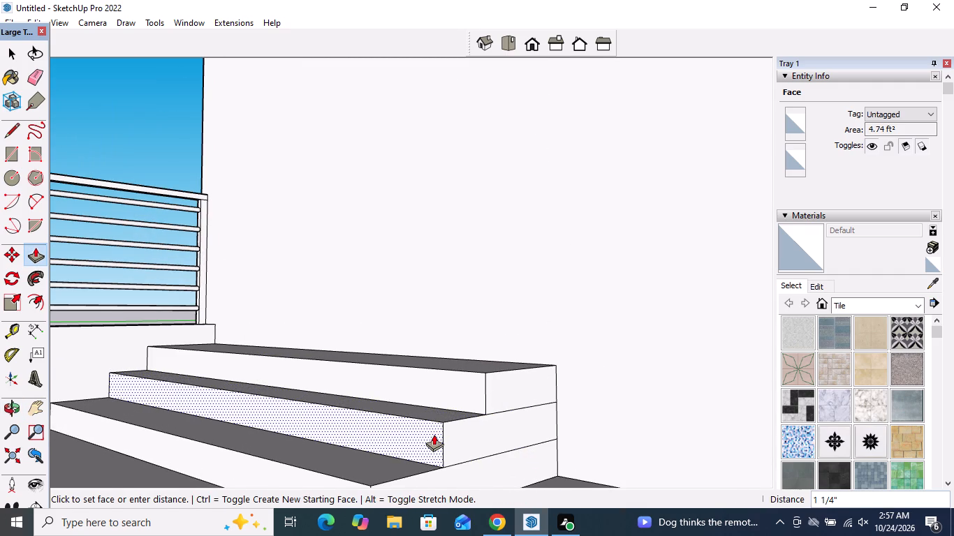
pyautogui.click(429, 435)
# Examine the new porch steps against the column, railing and back wall from several angles.
pyautogui.scroll(-4, 430, 425)
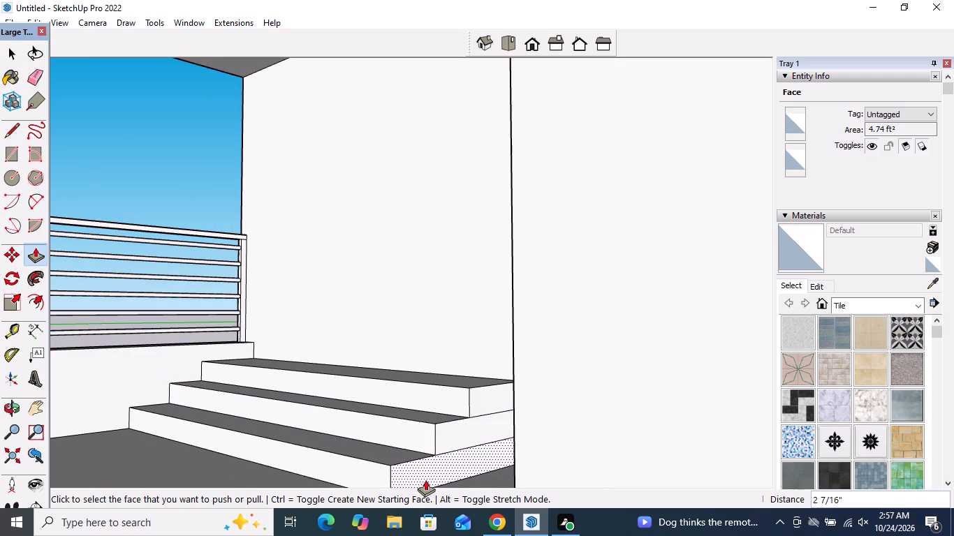
pyautogui.scroll(-3, 441, 401)
pyautogui.moveTo(438, 429); pyautogui.dragTo(482, 449, button='middle')
pyautogui.scroll(-4, 491, 449)
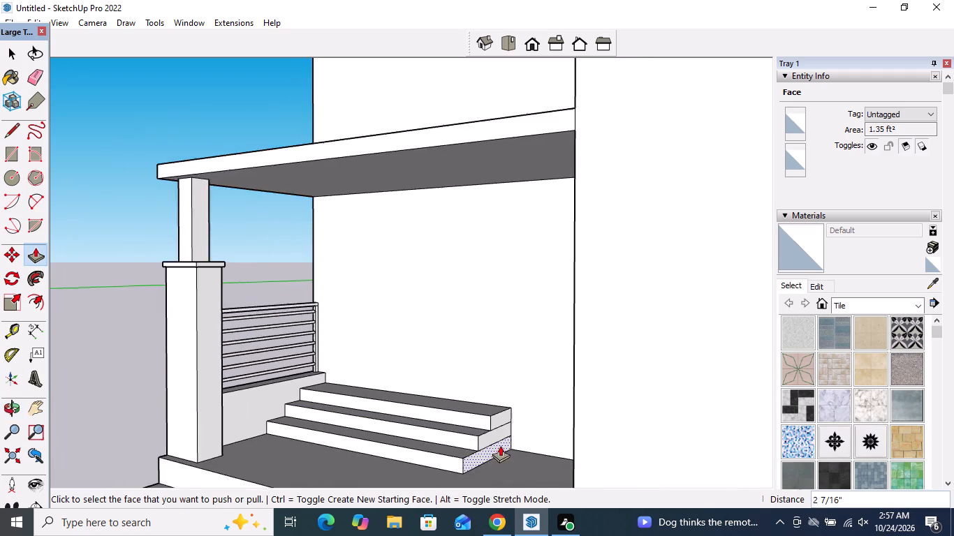
pyautogui.moveTo(498, 445); pyautogui.dragTo(720, 493, button='middle')
pyautogui.scroll(1, 598, 433)
pyautogui.press('space')
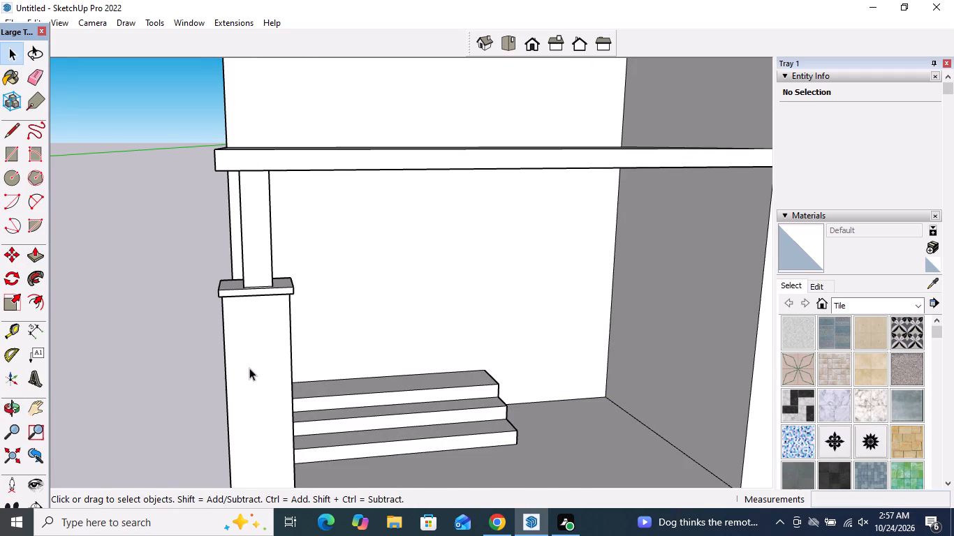
pyautogui.scroll(-5, 249, 368)
pyautogui.moveTo(363, 373); pyautogui.dragTo(286, 297, button='middle')
pyautogui.scroll(3, 321, 325)
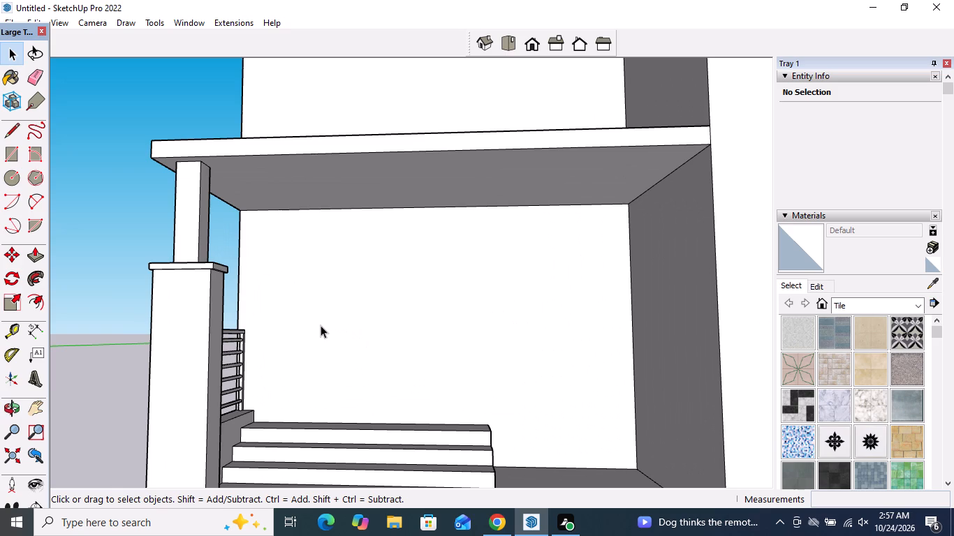
# Draw a door rectangle about 4' 9 9/16" by 7' 4 3/4" on the porch's back wall, standing on the top step.
pyautogui.click(13, 154)
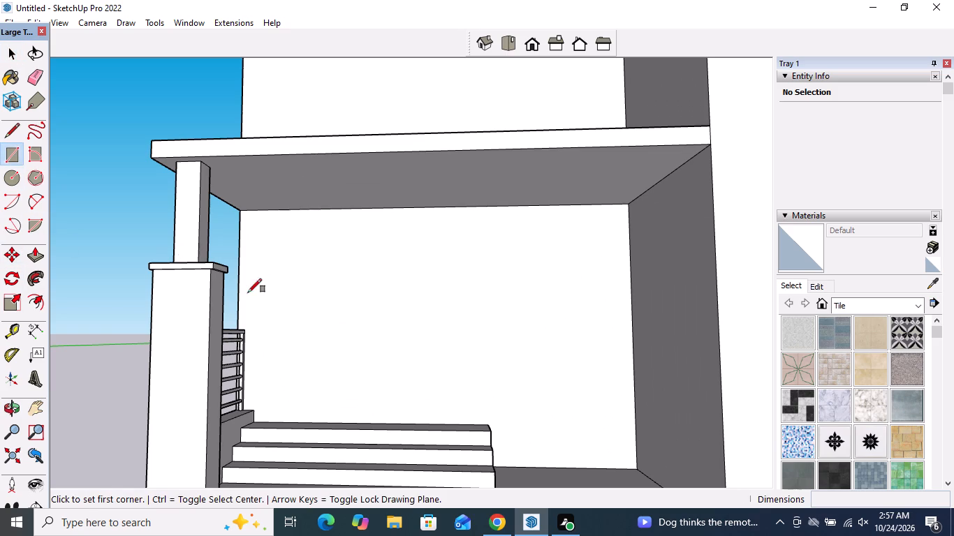
pyautogui.moveTo(360, 350); pyautogui.dragTo(361, 372, button='middle')
pyautogui.scroll(4, 286, 304)
pyautogui.scroll(-3, 304, 328)
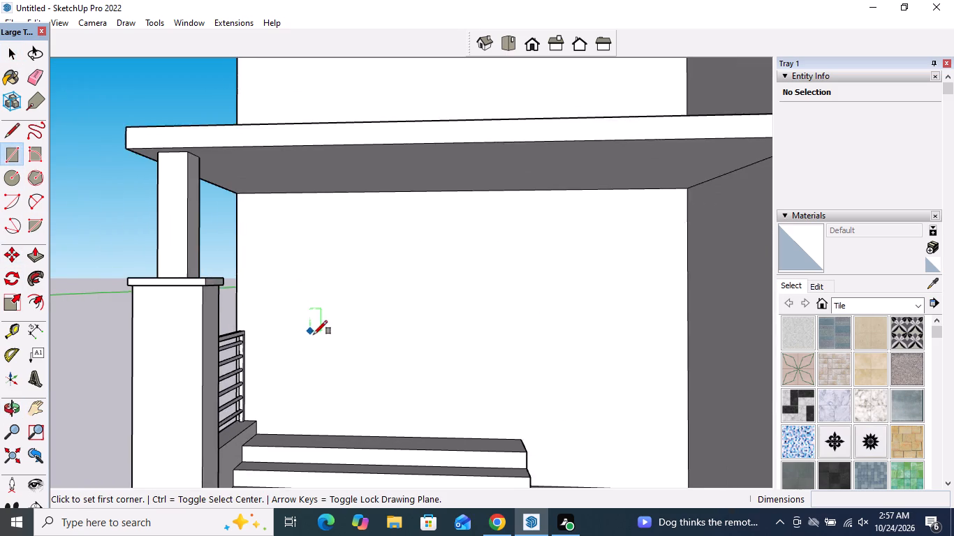
pyautogui.moveTo(314, 334); pyautogui.dragTo(330, 373, button='middle')
pyautogui.scroll(2, 340, 368)
pyautogui.moveTo(340, 366); pyautogui.dragTo(346, 345, button='middle')
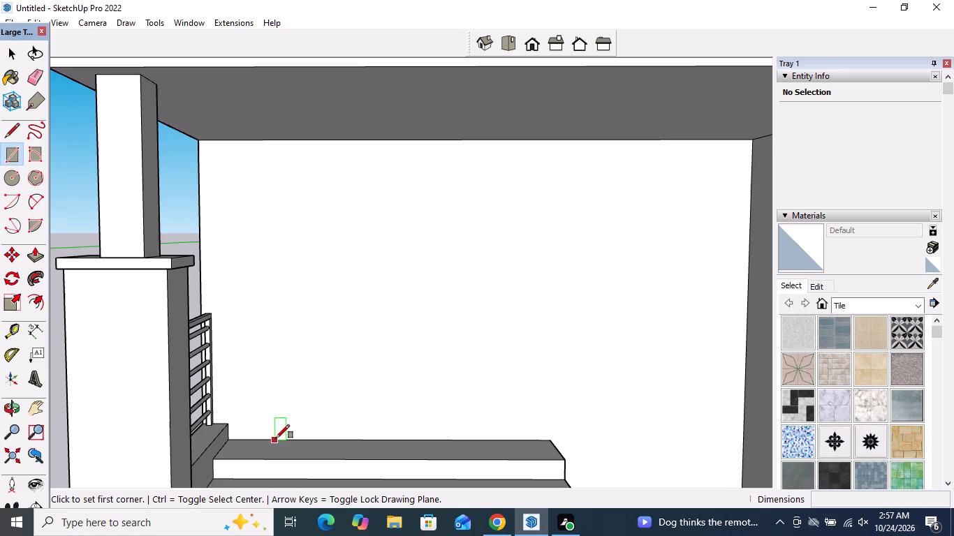
pyautogui.click(283, 438)
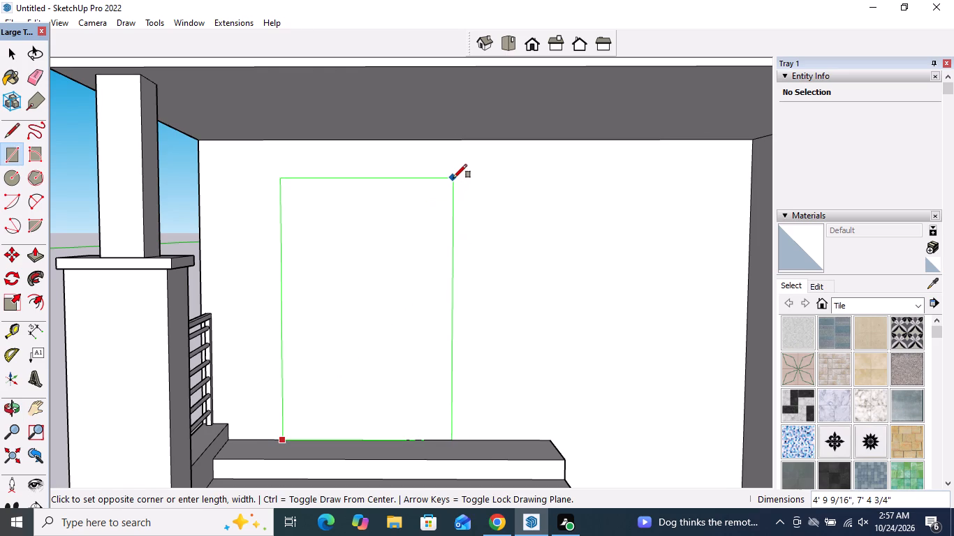
pyautogui.click(453, 178)
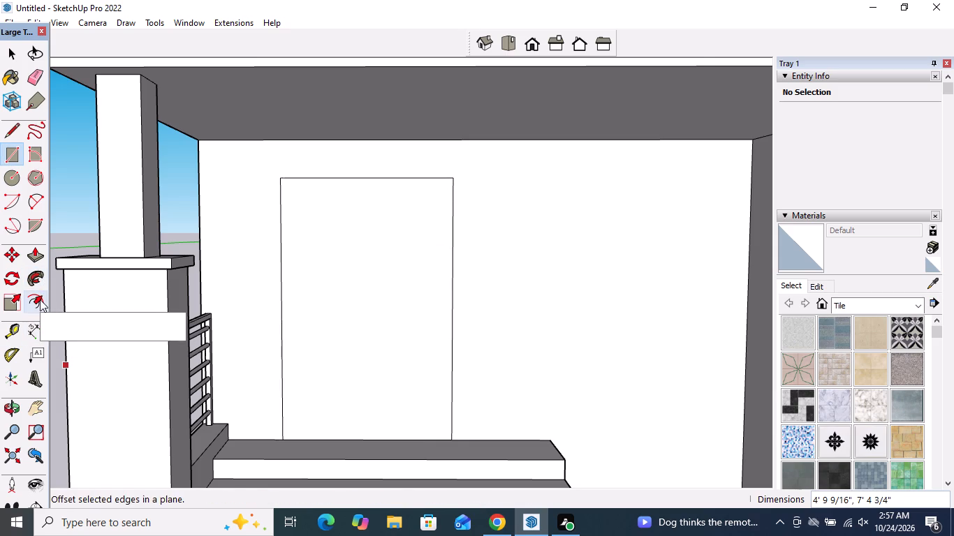
# Offset the door rectangle inward about 4 9/16" to form the door frame.
pyautogui.click(40, 299)
pyautogui.click(296, 329)
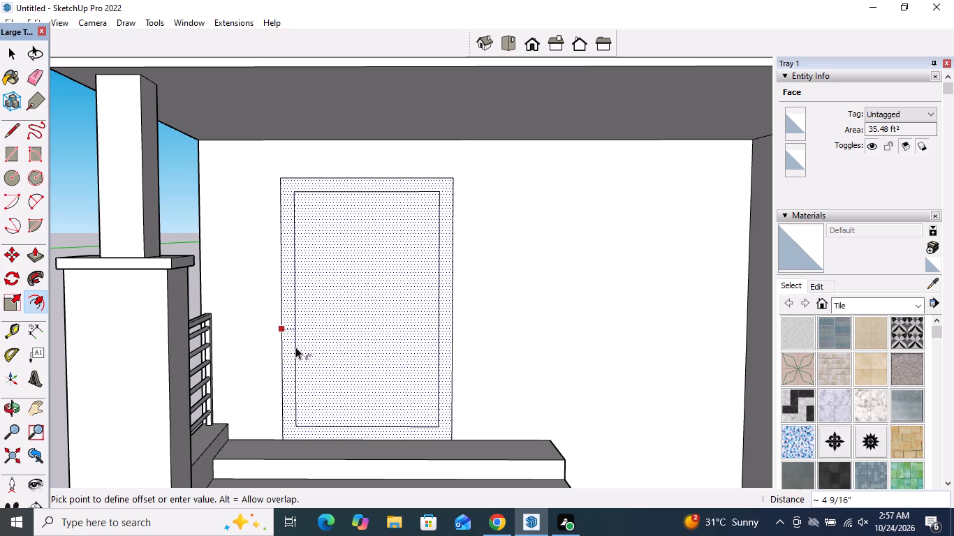
pyautogui.click(295, 347)
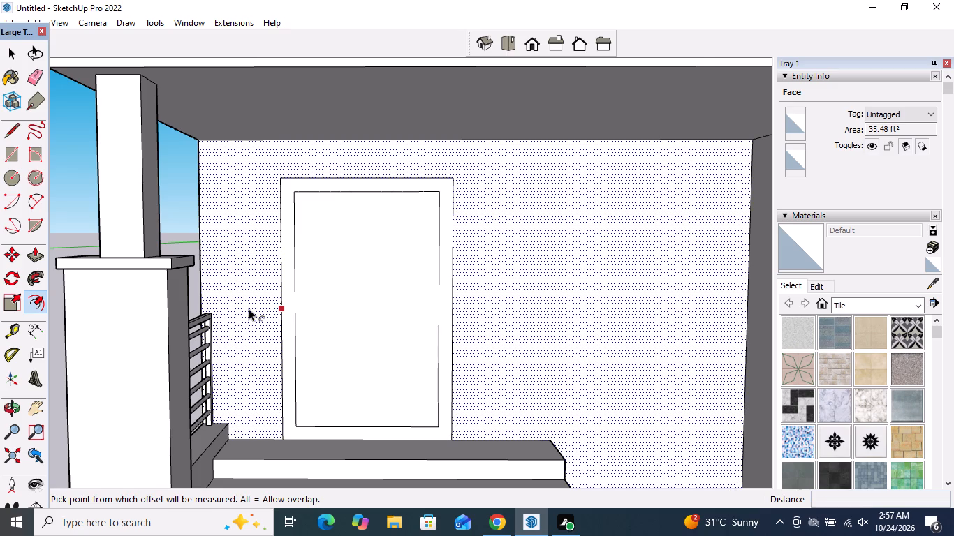
pyautogui.press('space')
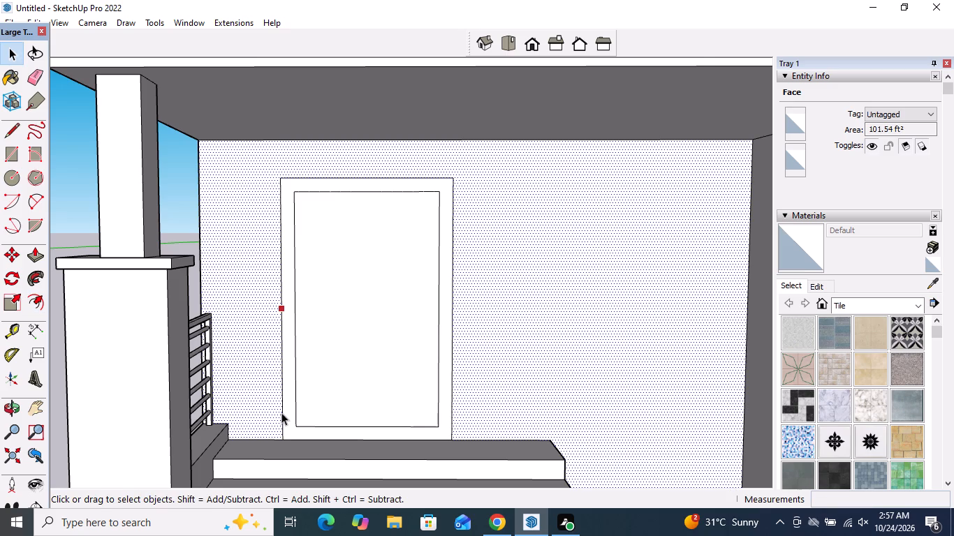
pyautogui.press('space')
pyautogui.click(188, 226)
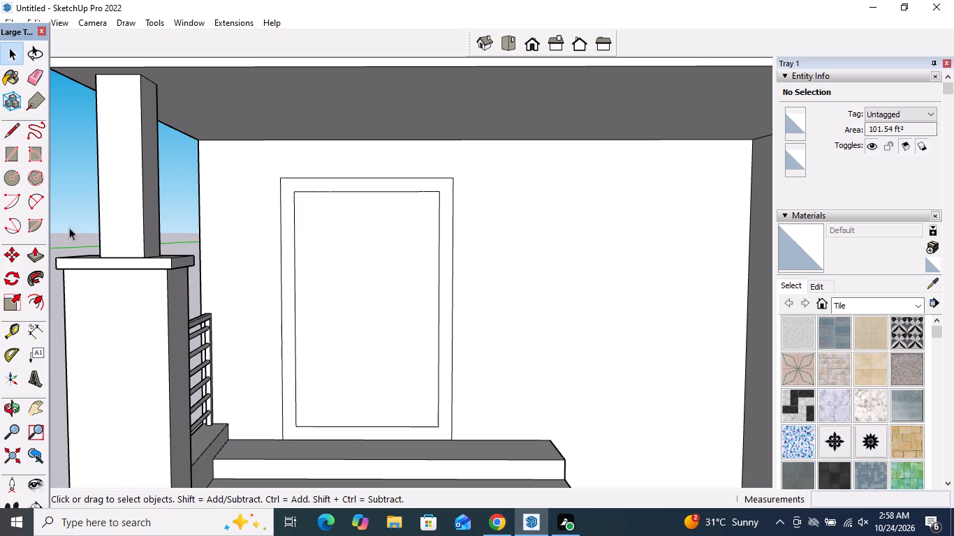
# Draw a window rectangle about 4' 8 9/16" wide by 5' 4 3/16" high on the porch's back wall, beside the door.
pyautogui.click(10, 152)
pyautogui.scroll(-5, 240, 283)
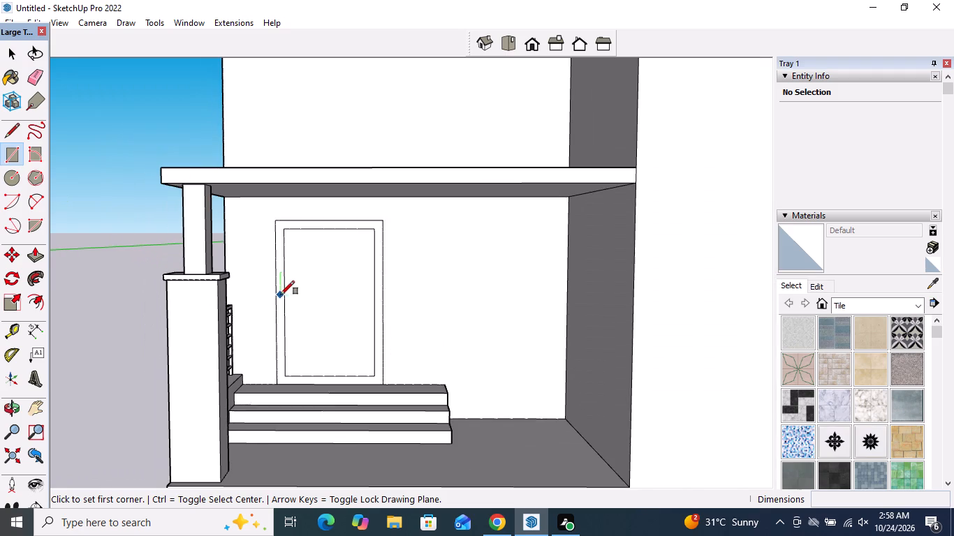
pyautogui.scroll(2, 531, 279)
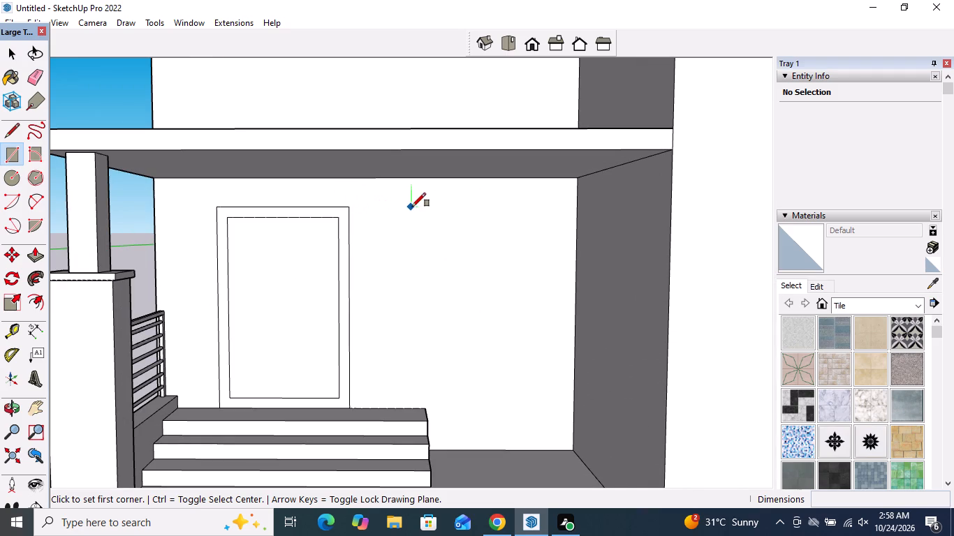
pyautogui.click(412, 206)
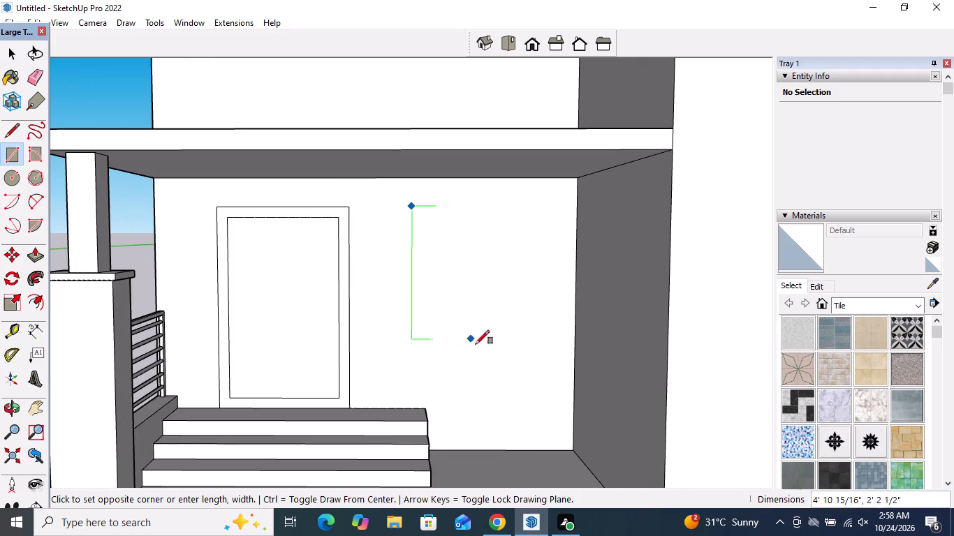
pyautogui.click(541, 352)
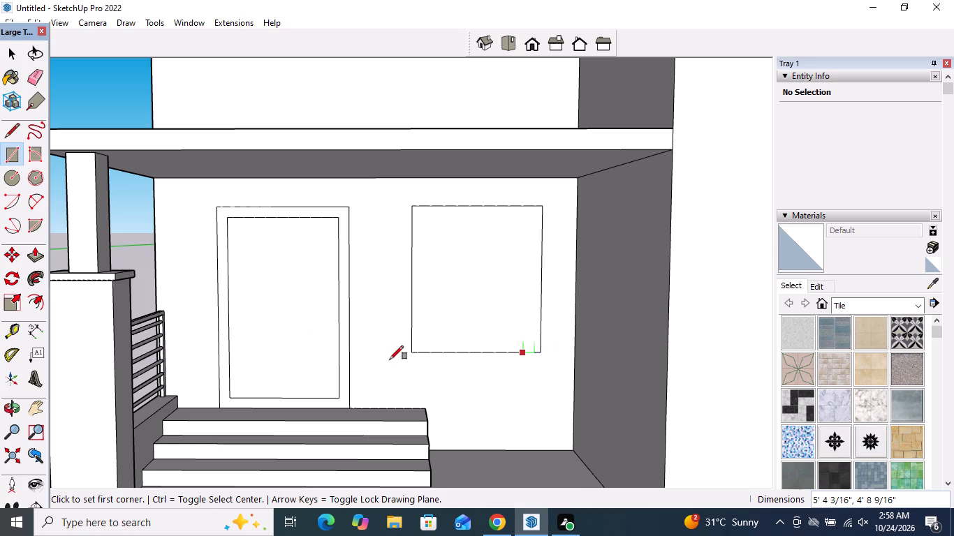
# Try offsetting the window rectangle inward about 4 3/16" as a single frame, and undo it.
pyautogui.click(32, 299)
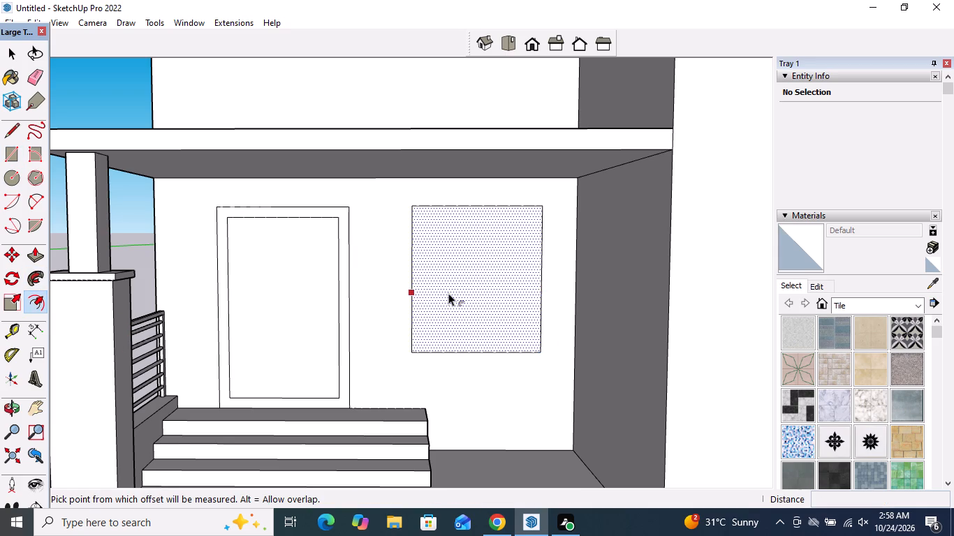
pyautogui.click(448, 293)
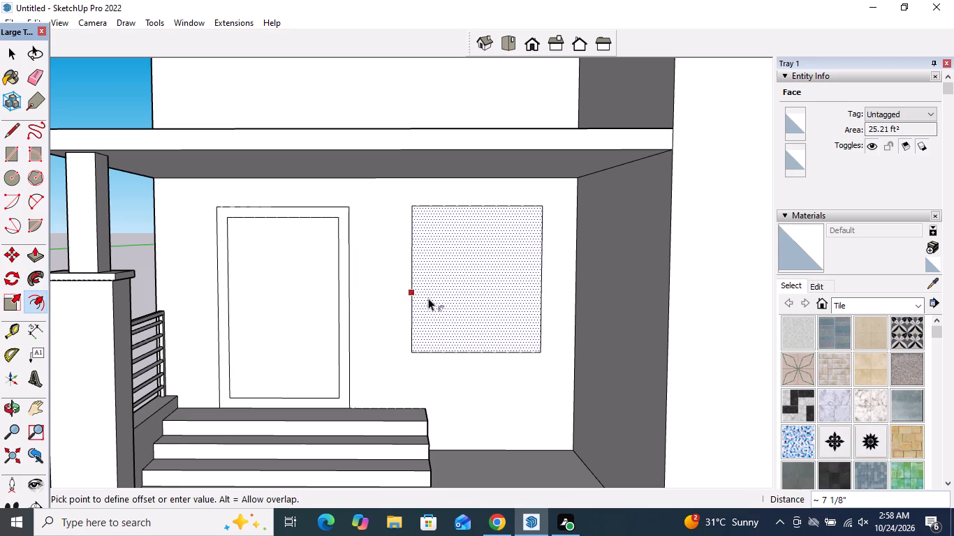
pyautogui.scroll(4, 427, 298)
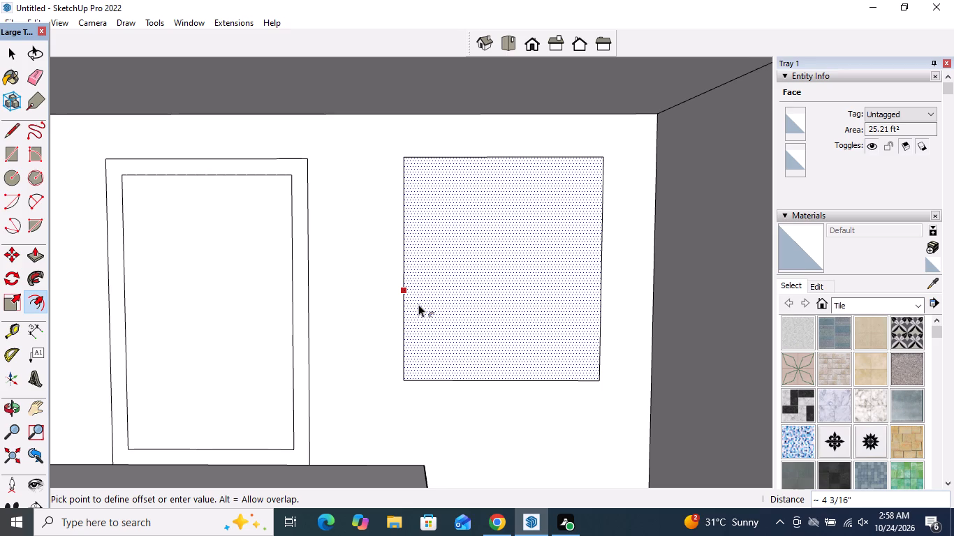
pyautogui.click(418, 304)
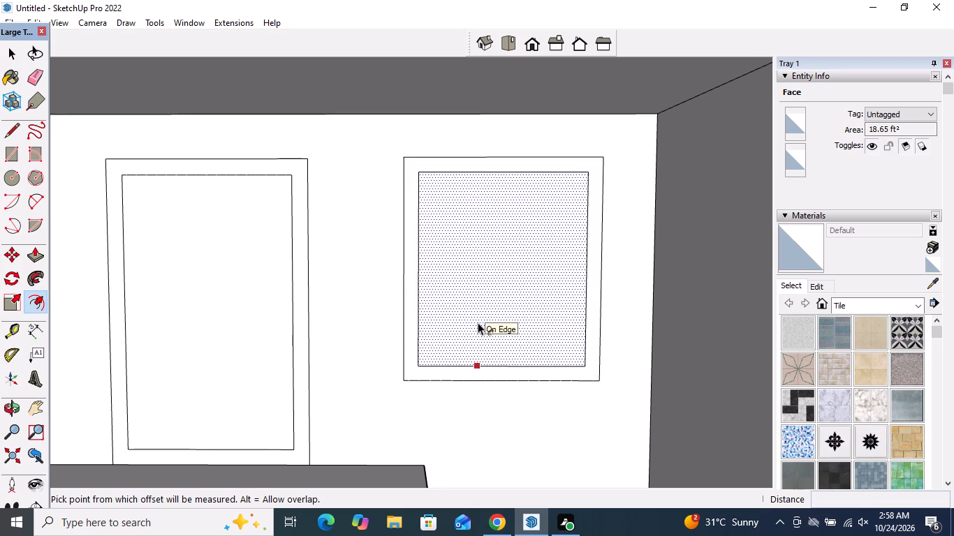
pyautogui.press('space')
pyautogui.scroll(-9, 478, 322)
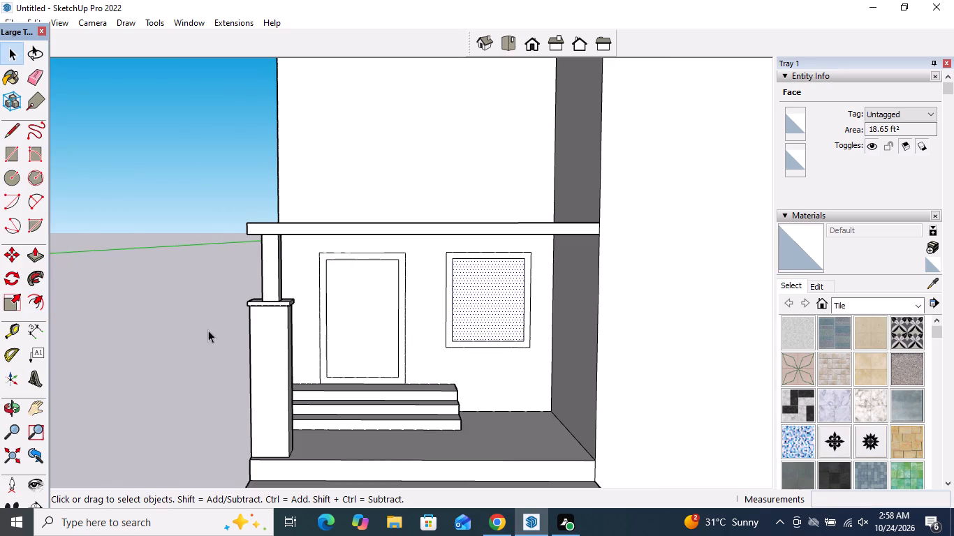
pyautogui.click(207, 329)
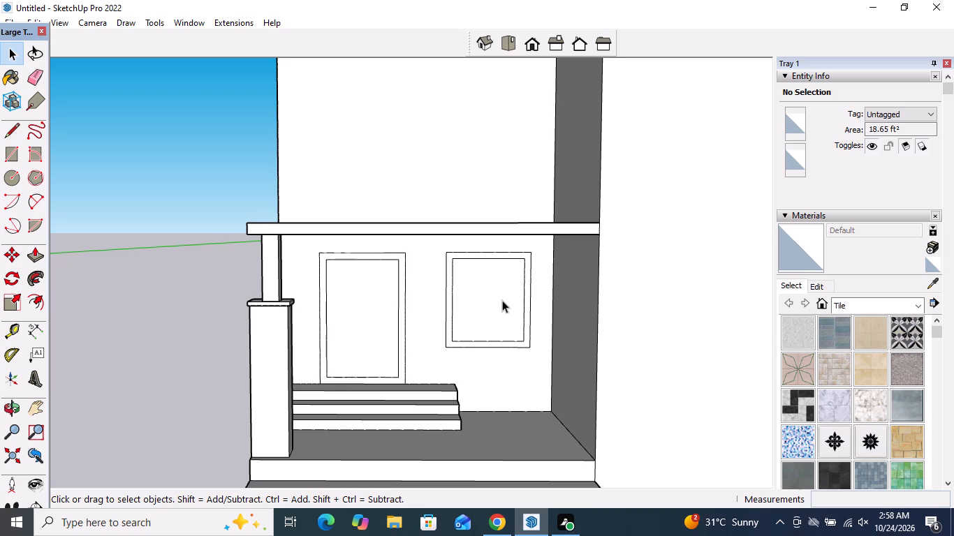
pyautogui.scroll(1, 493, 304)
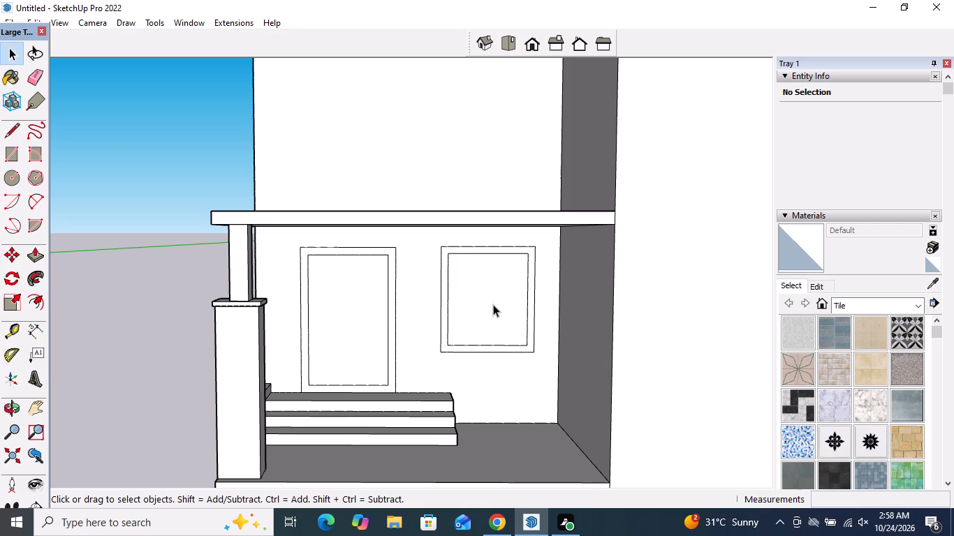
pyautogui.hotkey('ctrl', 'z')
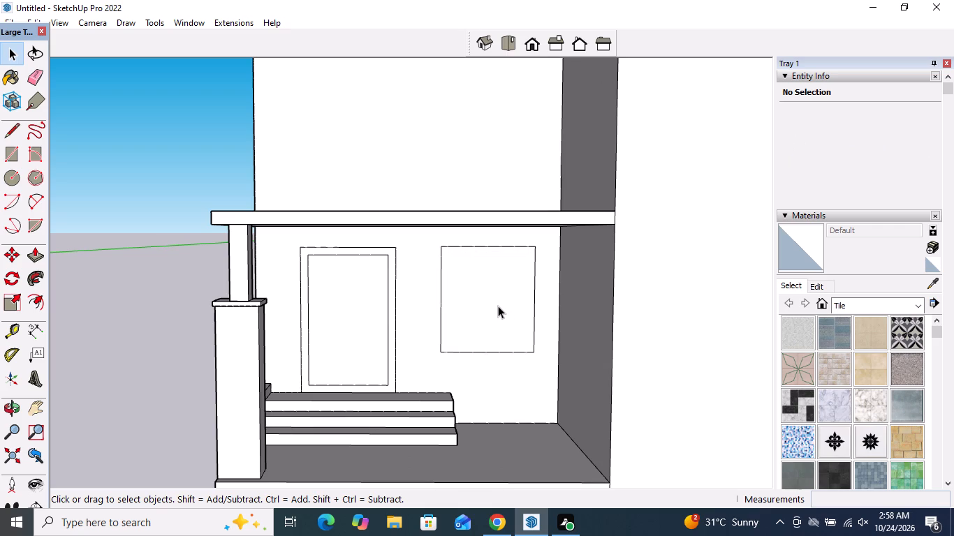
# Copy the window's left edge onto its right edge with a /3 division, splitting the window into three equal vertical panes.
pyautogui.scroll(4, 498, 306)
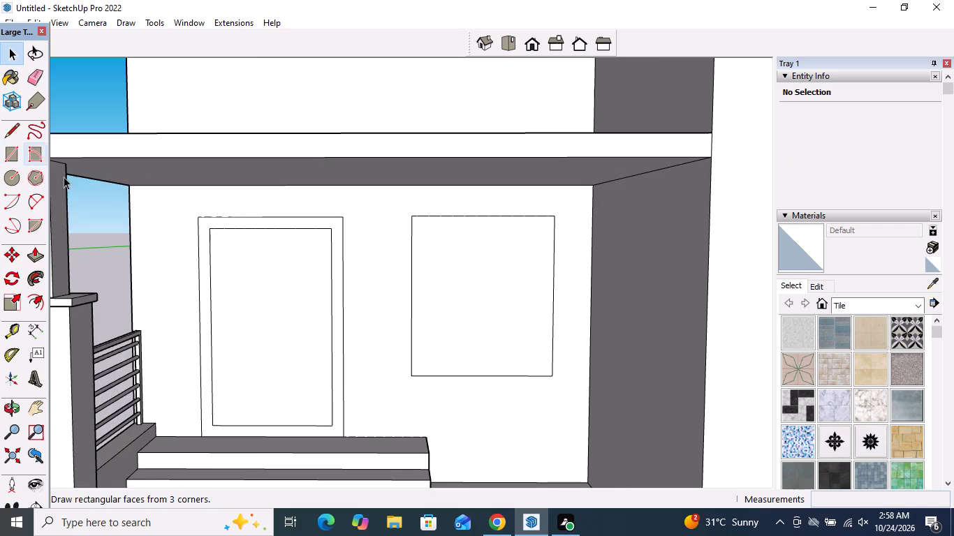
pyautogui.click(411, 371)
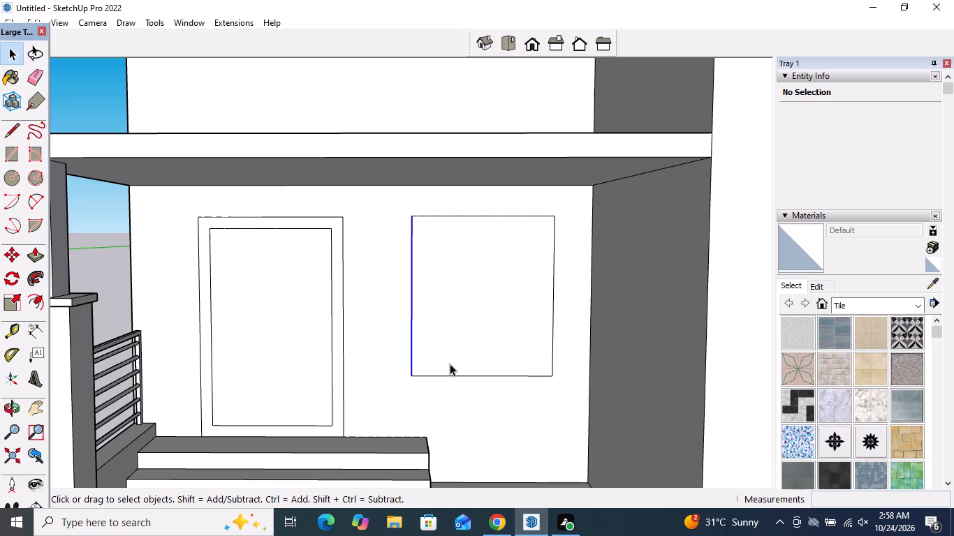
pyautogui.click(19, 256)
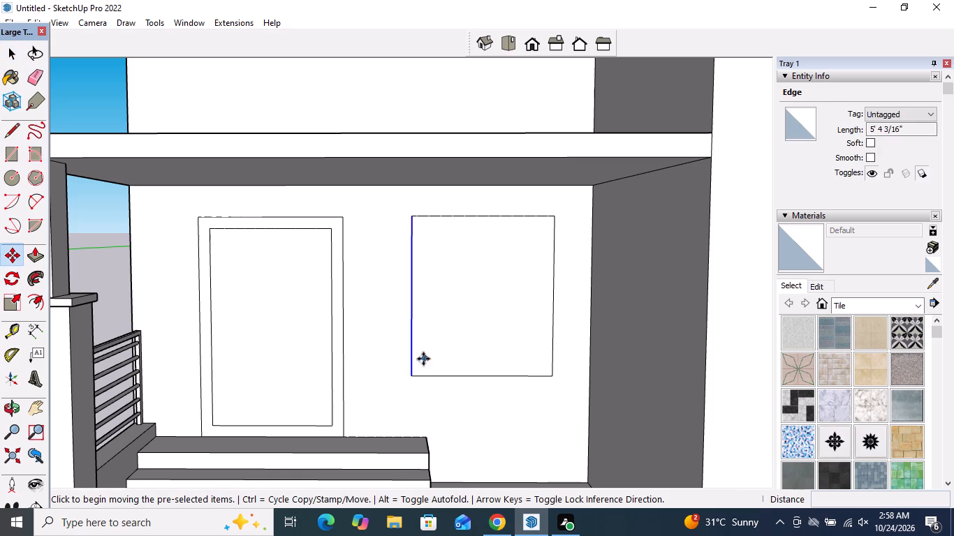
pyautogui.click(410, 377)
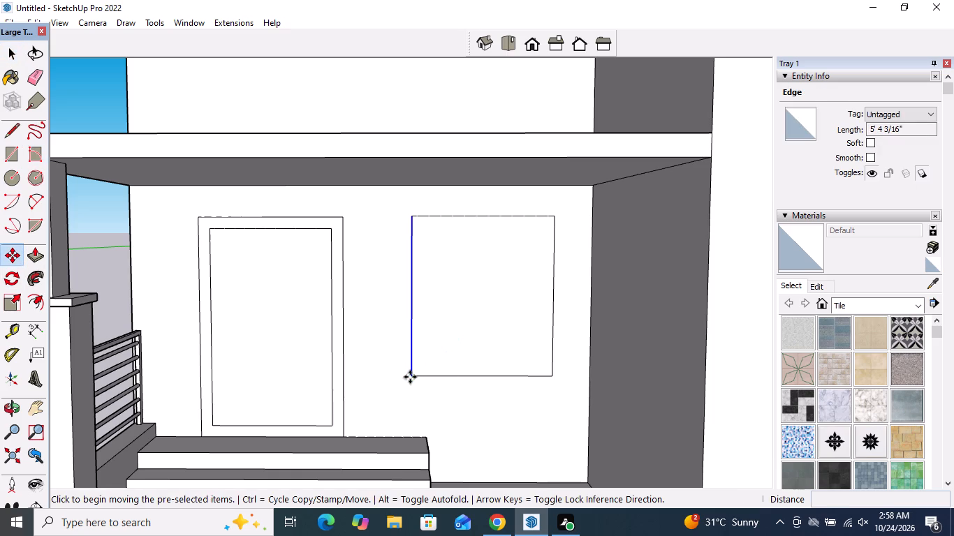
pyautogui.click(551, 375)
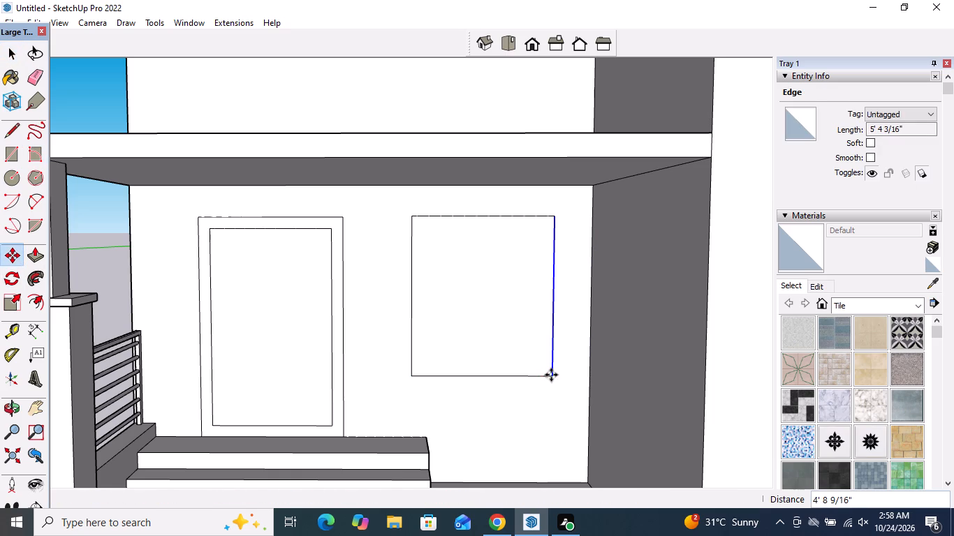
pyautogui.write('/3')
pyautogui.press('Return')
pyautogui.press('space')
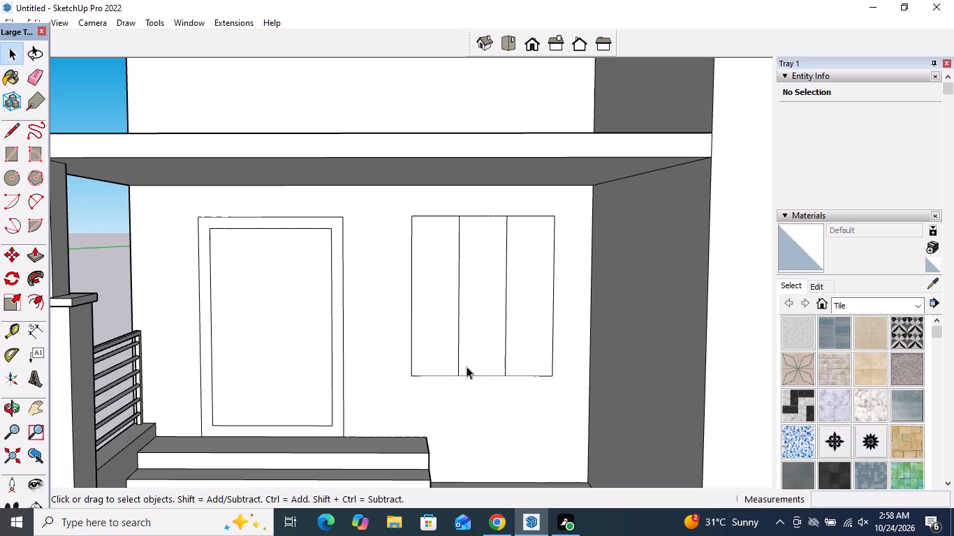
# Offset the three window panes inward, about 2 1/4" for the left one and about 2 3/8" for the middle and right ones.
pyautogui.click(33, 306)
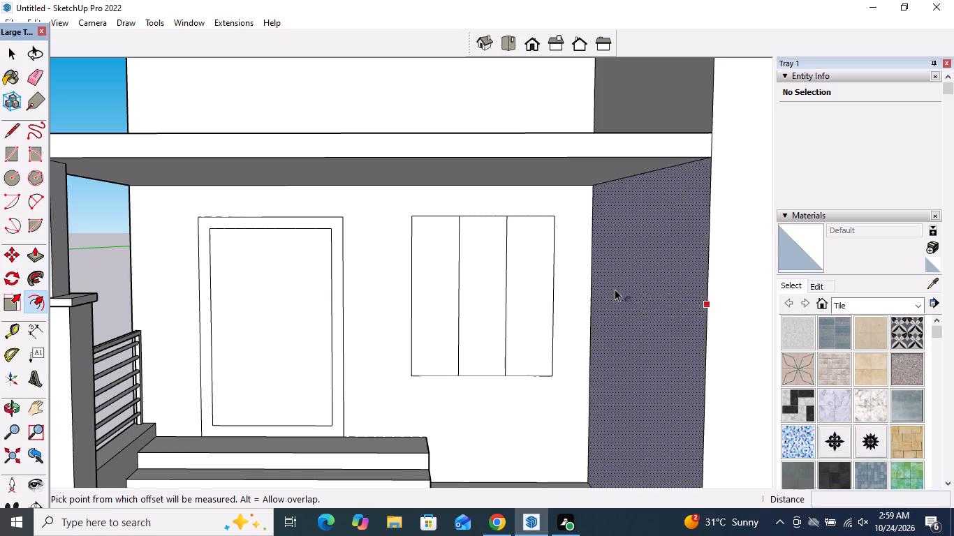
pyautogui.scroll(8, 483, 316)
pyautogui.click(409, 332)
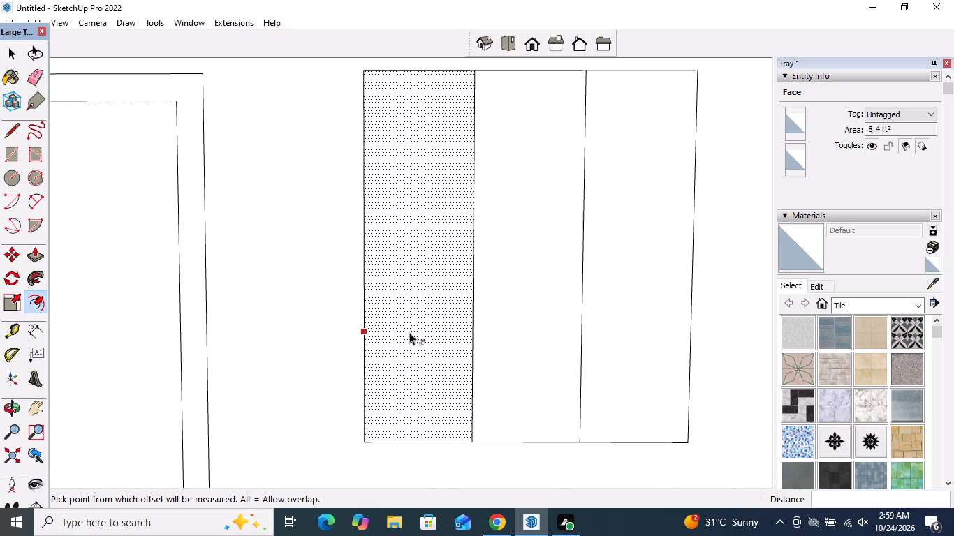
pyautogui.click(376, 348)
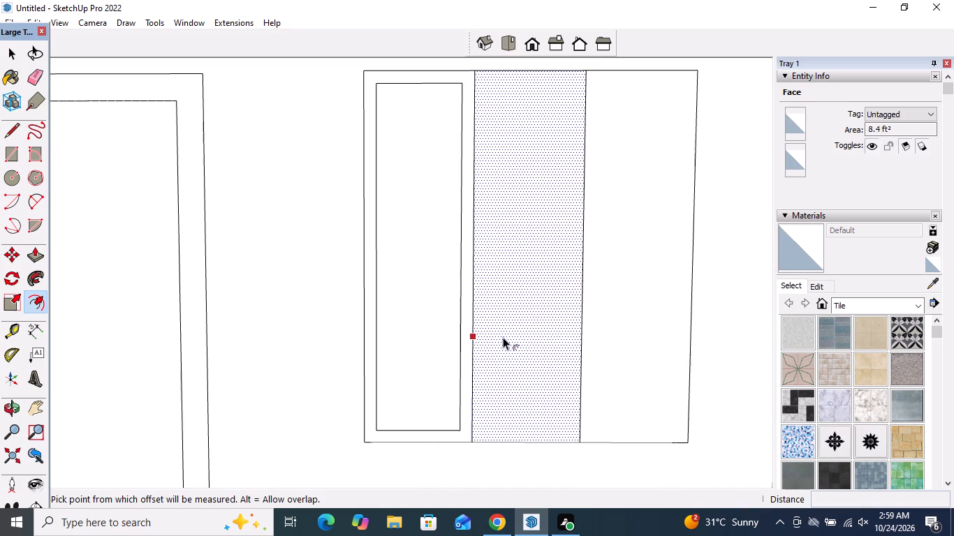
pyautogui.doubleClick(503, 337)
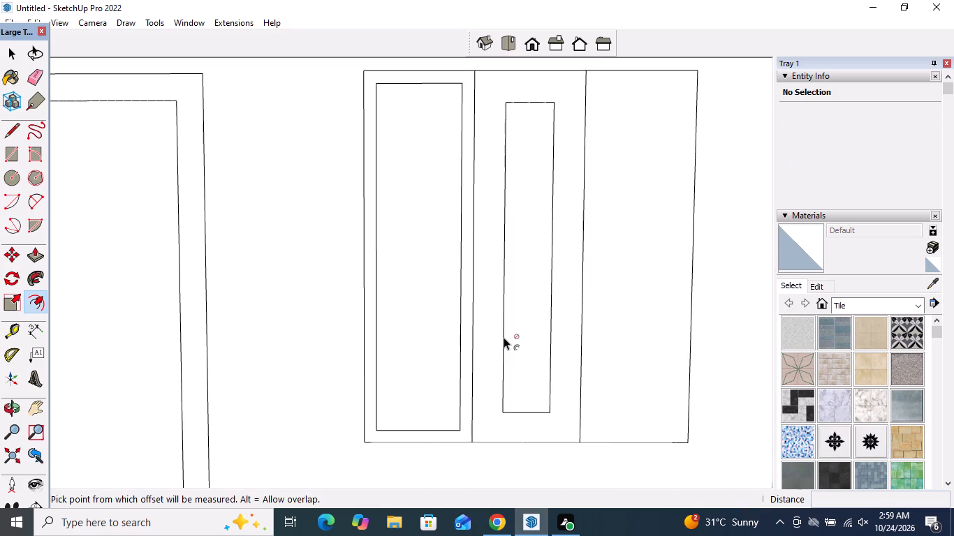
pyautogui.hotkey('ctrl', 'z')
pyautogui.click(485, 362)
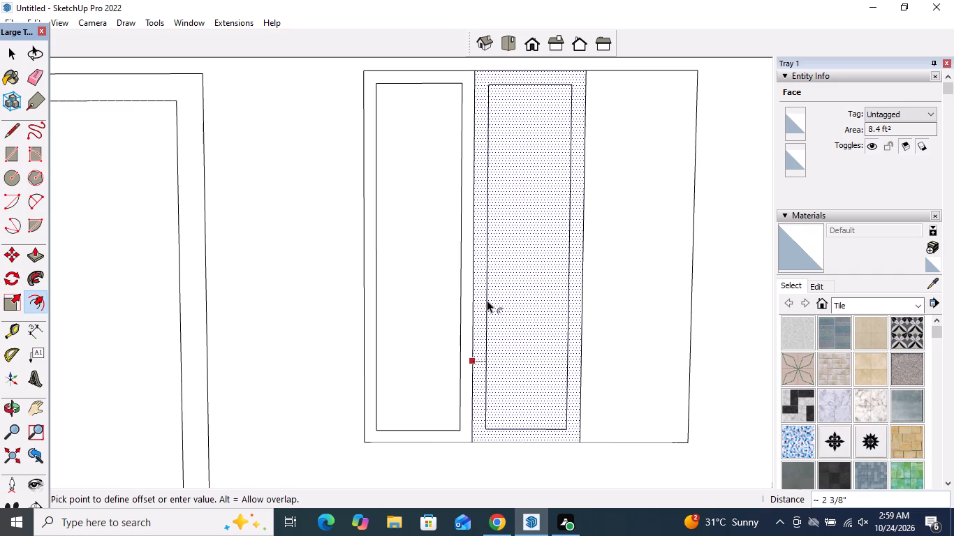
pyautogui.click(487, 300)
pyautogui.doubleClick(624, 308)
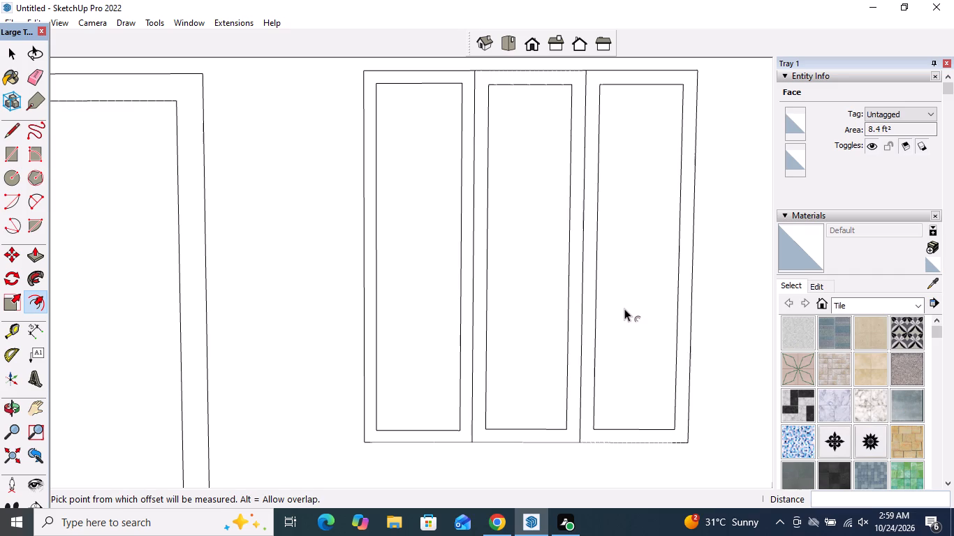
pyautogui.press('space')
# Examine the door and three-pane window outlines on the porch's back wall from several distances and angles.
pyautogui.scroll(-15, 624, 308)
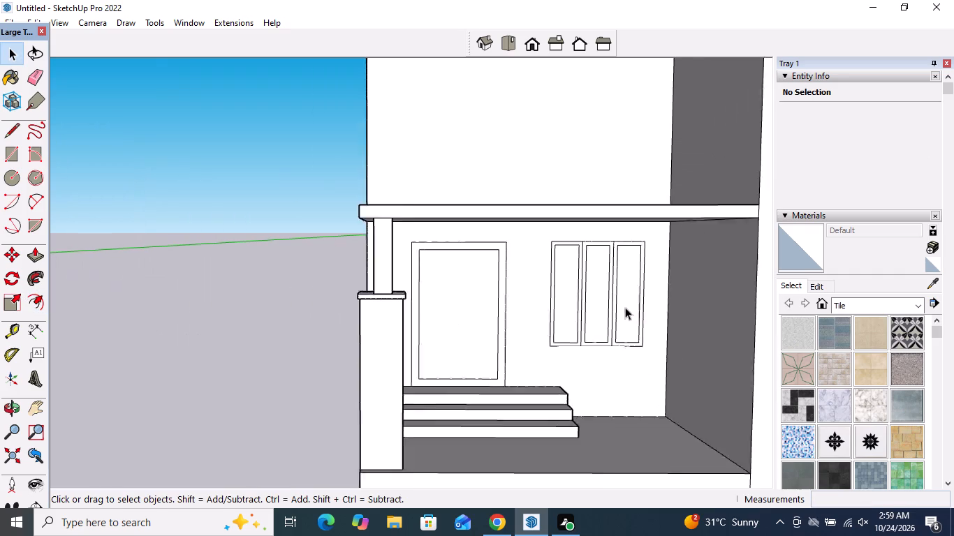
pyautogui.scroll(-1, 625, 307)
pyautogui.click(279, 354)
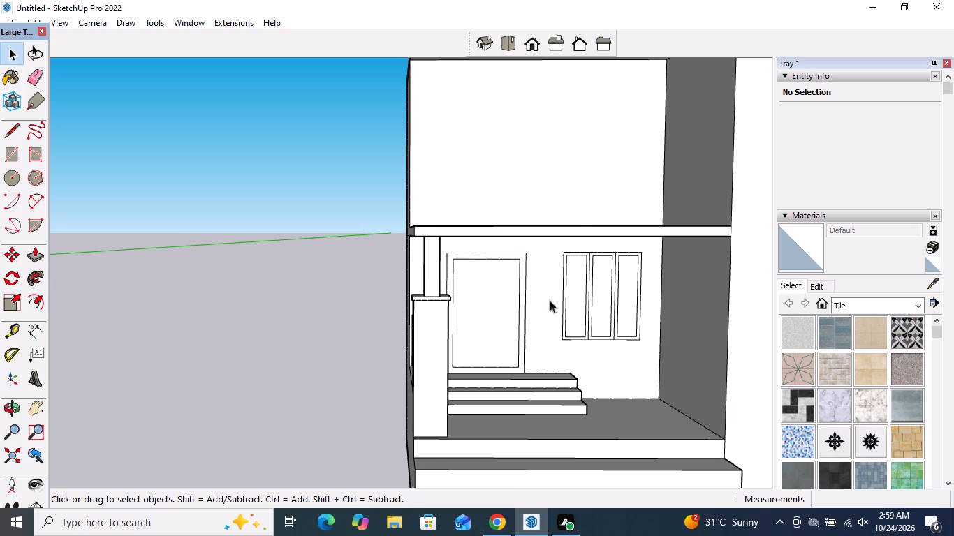
pyautogui.scroll(4, 518, 328)
pyautogui.moveTo(518, 328); pyautogui.dragTo(497, 331, button='middle')
pyautogui.scroll(2, 497, 331)
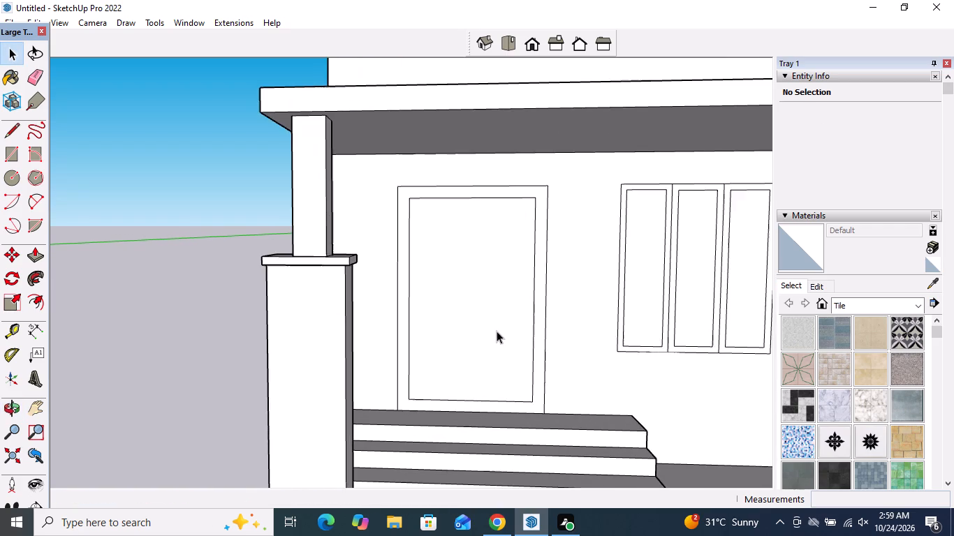
pyautogui.scroll(-2, 497, 331)
pyautogui.moveTo(497, 331); pyautogui.dragTo(512, 329, button='middle')
pyautogui.scroll(1, 512, 329)
pyautogui.scroll(-2, 512, 329)
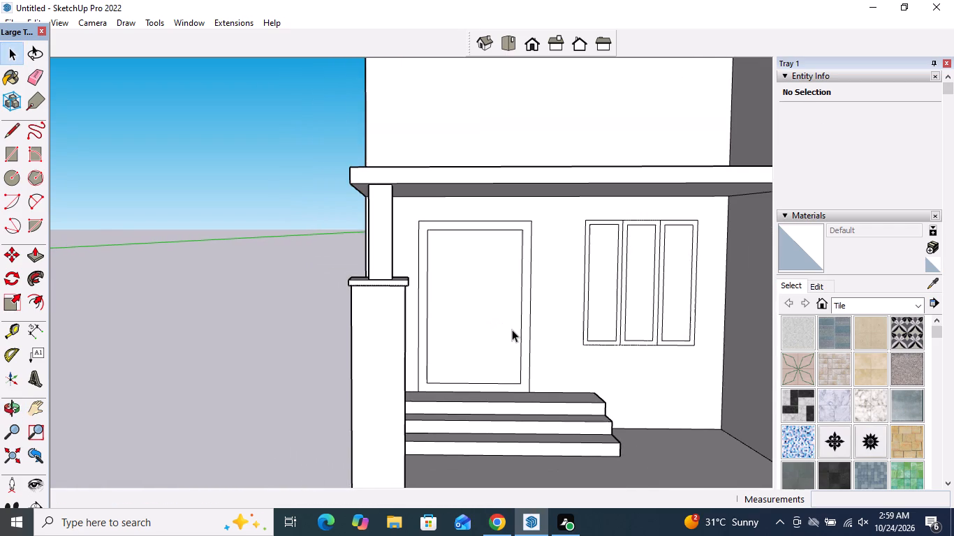
pyautogui.scroll(-1, 512, 329)
pyautogui.keyDown('shift'); pyautogui.moveTo(307, 261); pyautogui.dragTo(26, 282, button='middle'); pyautogui.keyUp('shift')
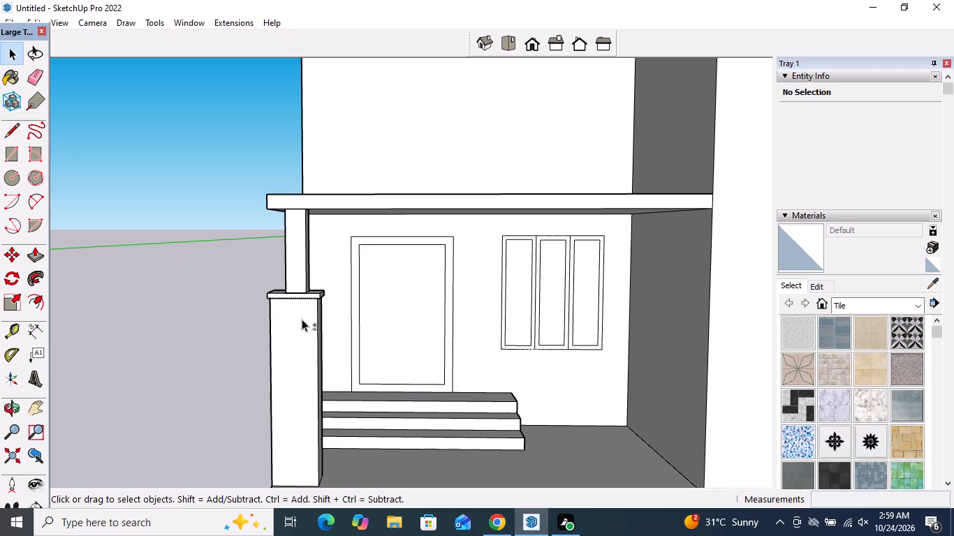
pyautogui.keyDown('shift'); pyautogui.moveTo(299, 318); pyautogui.dragTo(69, 322, button='middle'); pyautogui.keyUp('shift')
pyautogui.scroll(1, 216, 385)
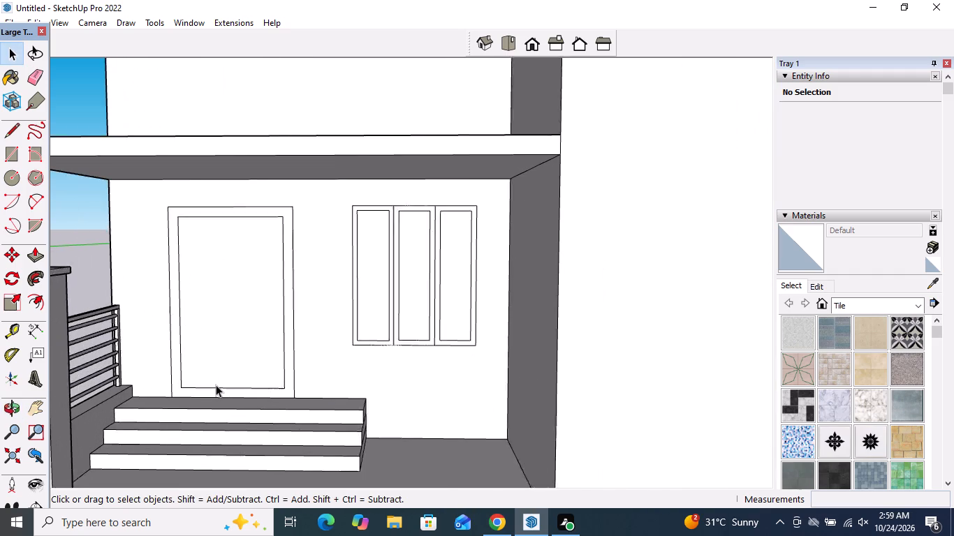
pyautogui.scroll(2, 216, 385)
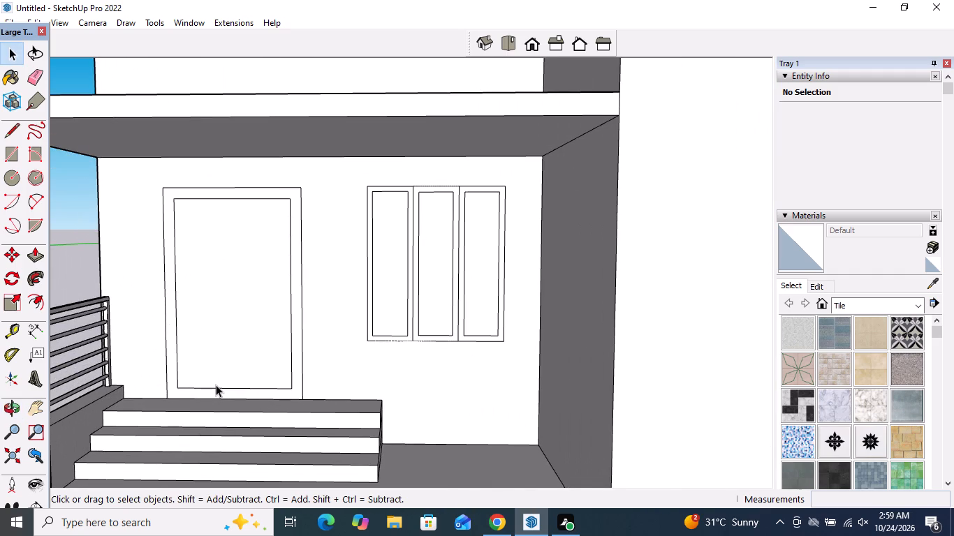
# Draw two stacked rectangular panels inside the door's inner outline, the upper about 3' 8" by 3' 3", the lower about 3' 3" by 1' 9 1/2".
pyautogui.scroll(5, 196, 335)
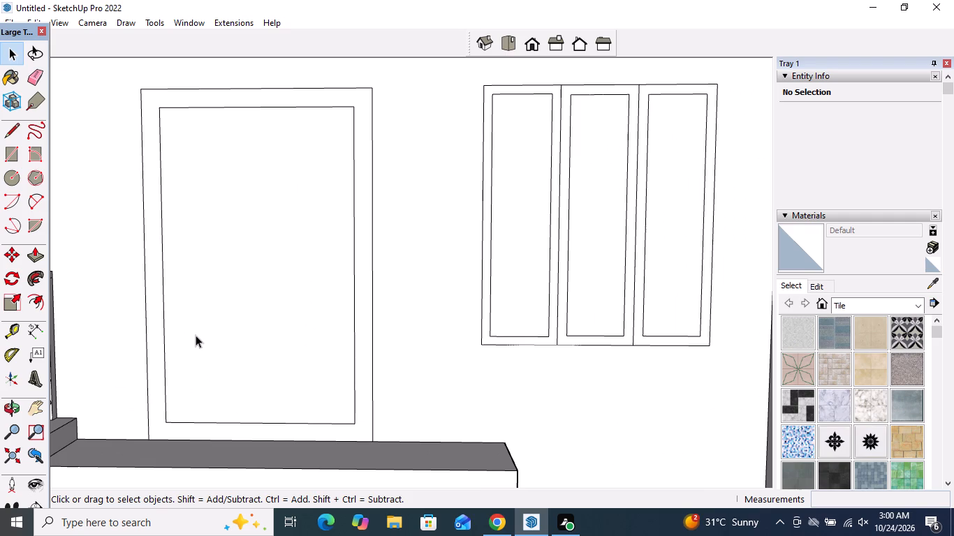
pyautogui.scroll(1, 196, 335)
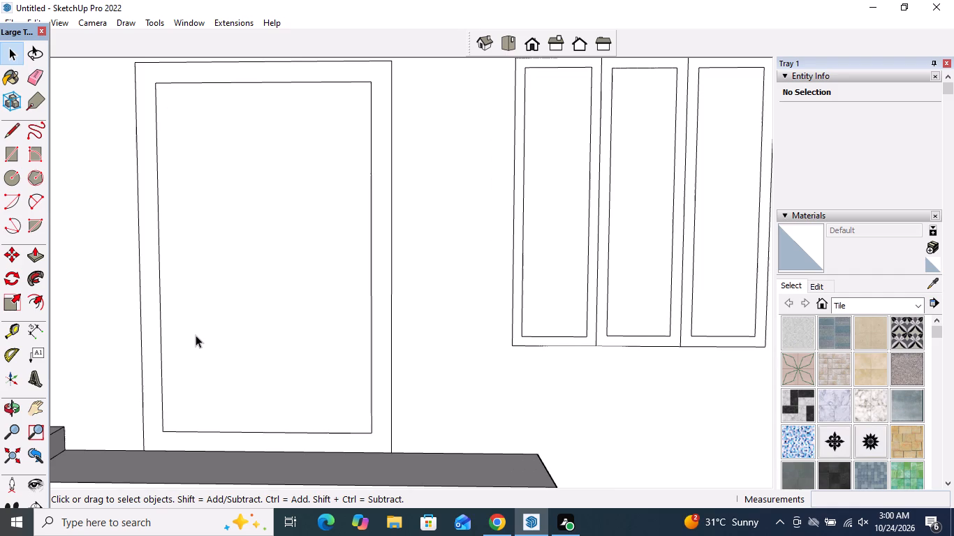
pyautogui.scroll(-2, 196, 335)
pyautogui.moveTo(257, 221); pyautogui.dragTo(257, 202, button='middle')
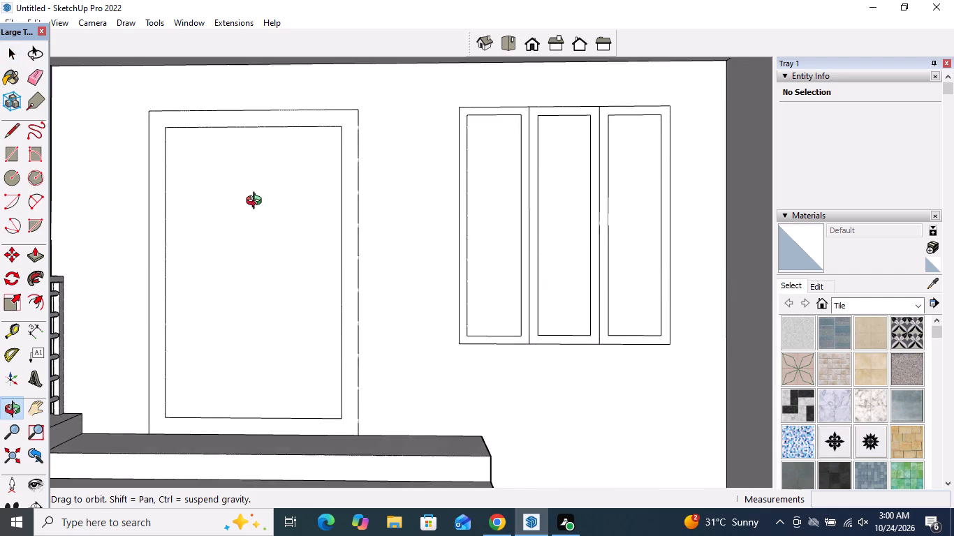
pyautogui.moveTo(257, 202); pyautogui.dragTo(257, 197, button='middle')
pyautogui.scroll(3, 258, 188)
pyautogui.scroll(-2, 258, 188)
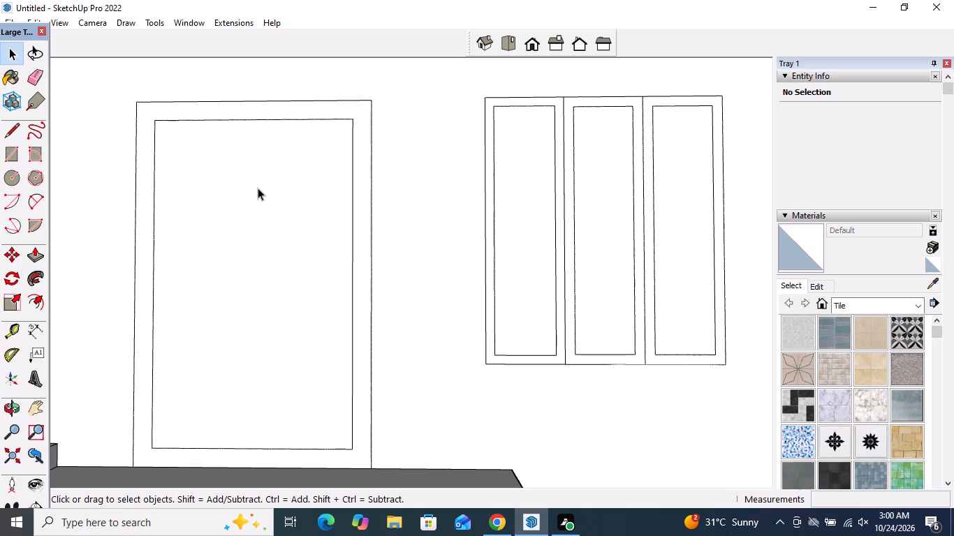
pyautogui.click(13, 162)
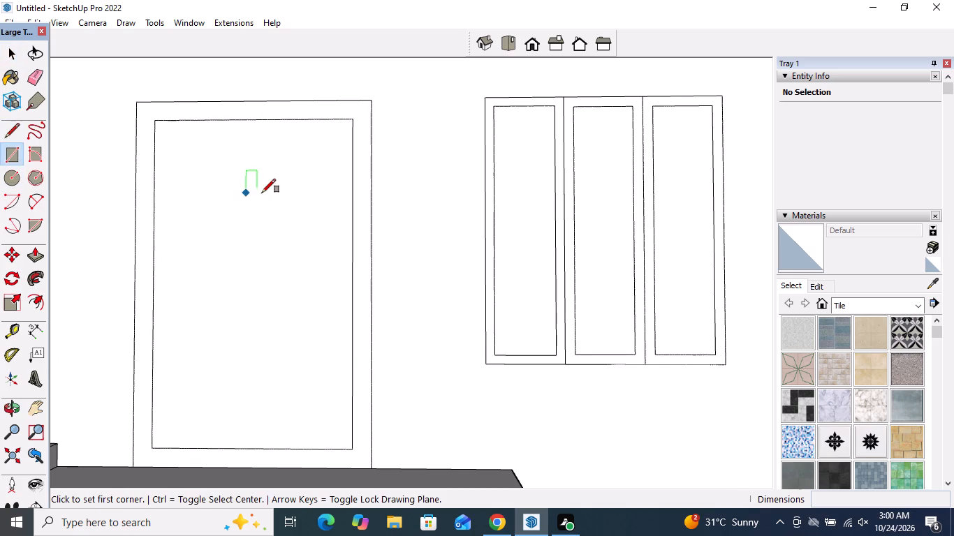
pyautogui.click(175, 144)
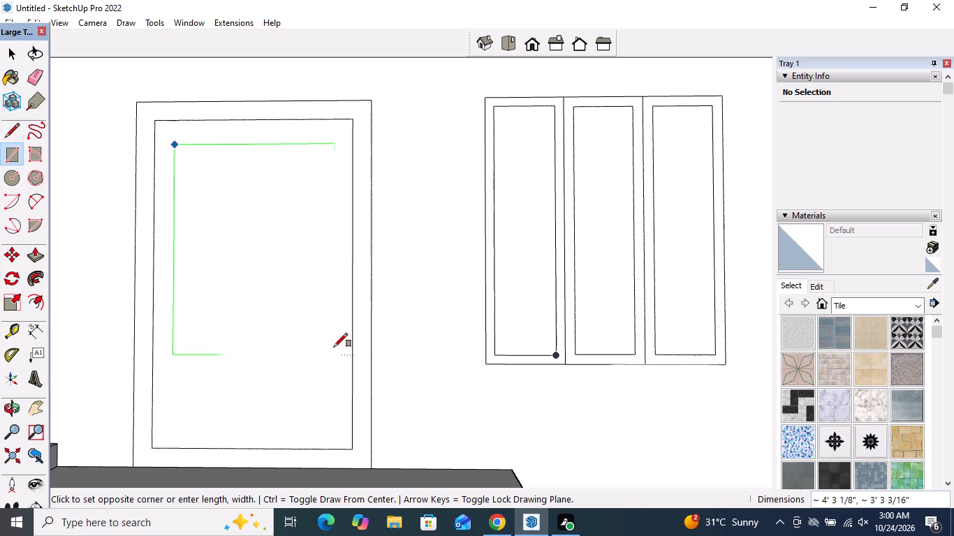
pyautogui.click(334, 327)
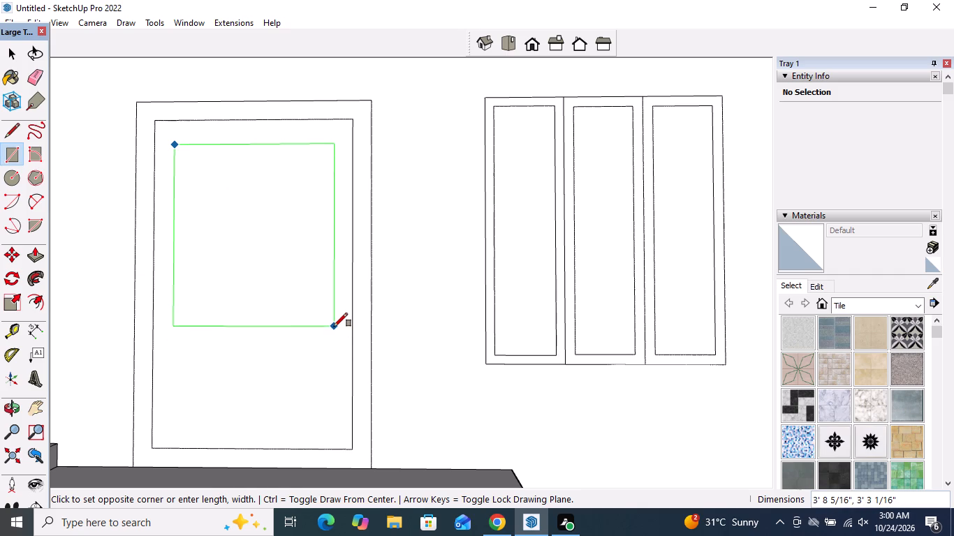
pyautogui.click(173, 341)
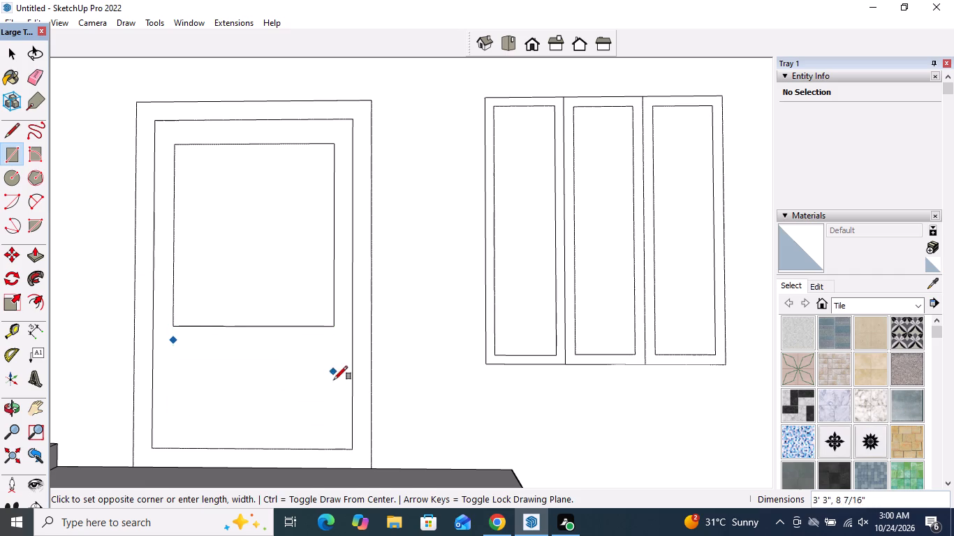
pyautogui.click(334, 431)
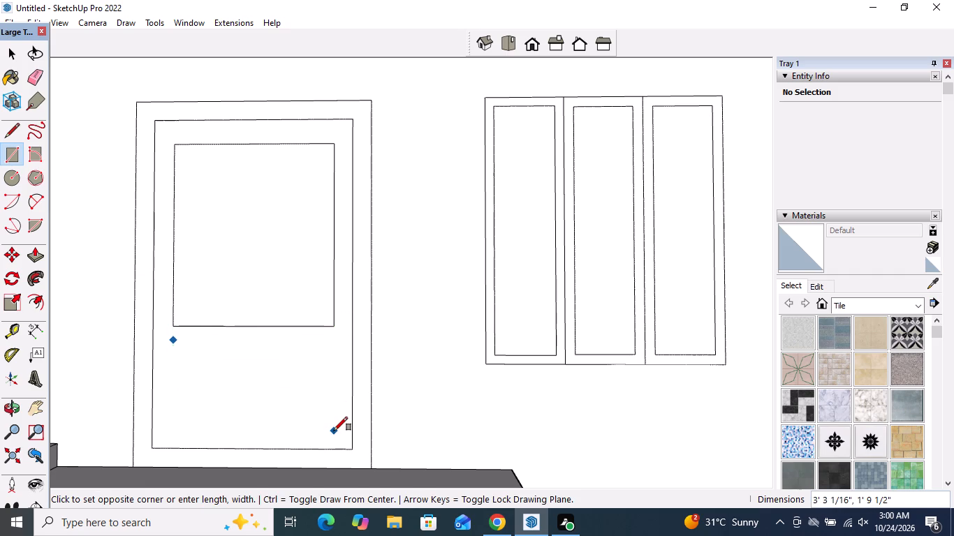
pyautogui.press('space')
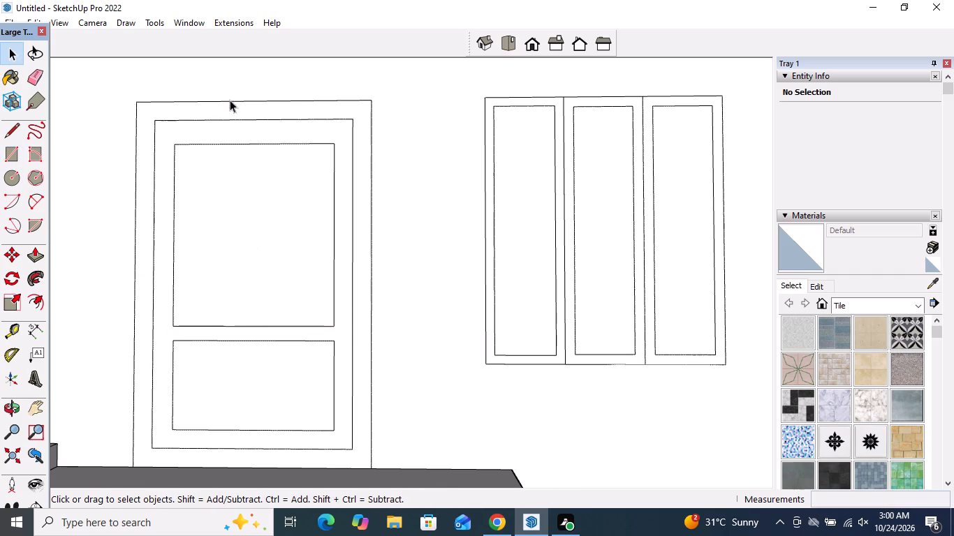
# Draw a two-point arc between the upper door panel's sides, bulging about 3 13/16" to the midpoint of its top edge.
pyautogui.scroll(5, 234, 102)
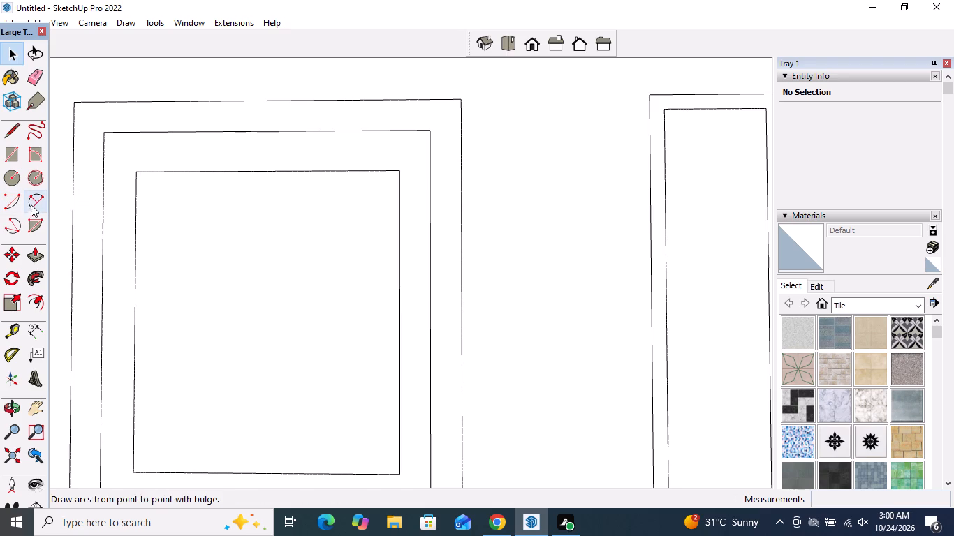
pyautogui.click(34, 204)
pyautogui.click(136, 198)
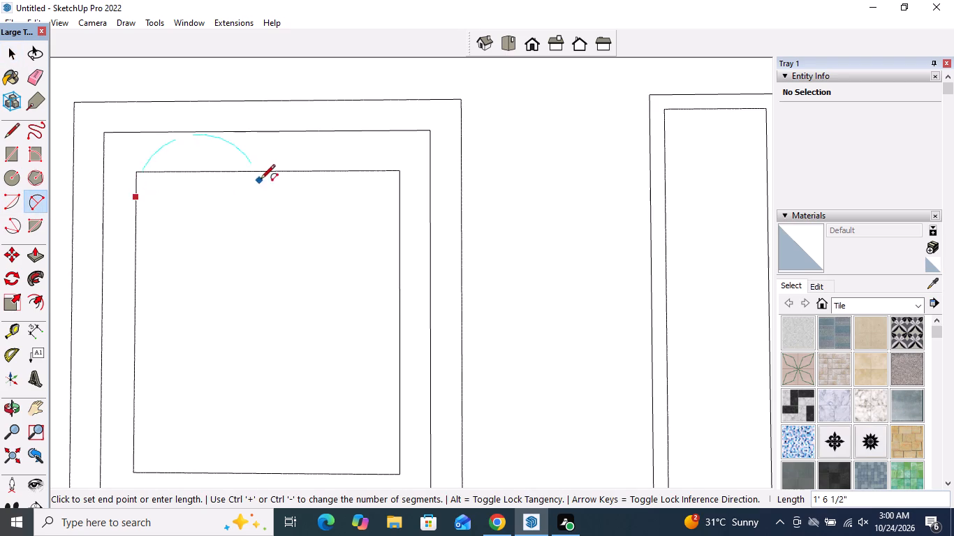
pyautogui.click(399, 198)
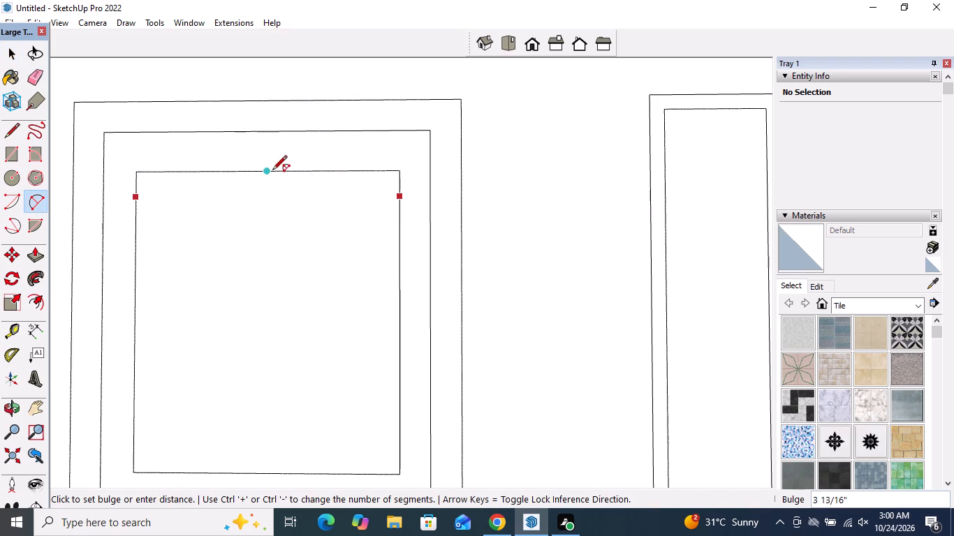
pyautogui.click(267, 172)
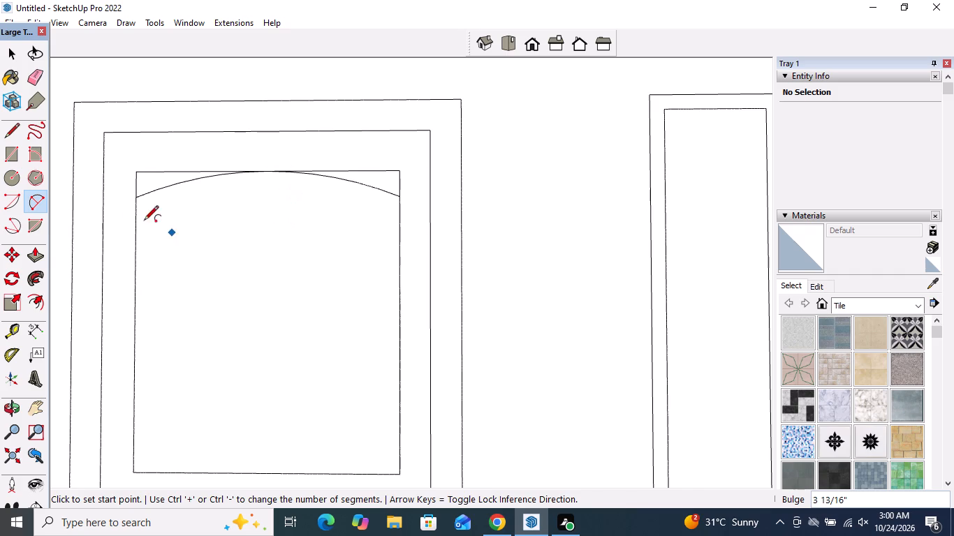
# Erase the upper door panel's straight top edge and the short side segments above the arc, leaving an arched top.
pyautogui.click(36, 151)
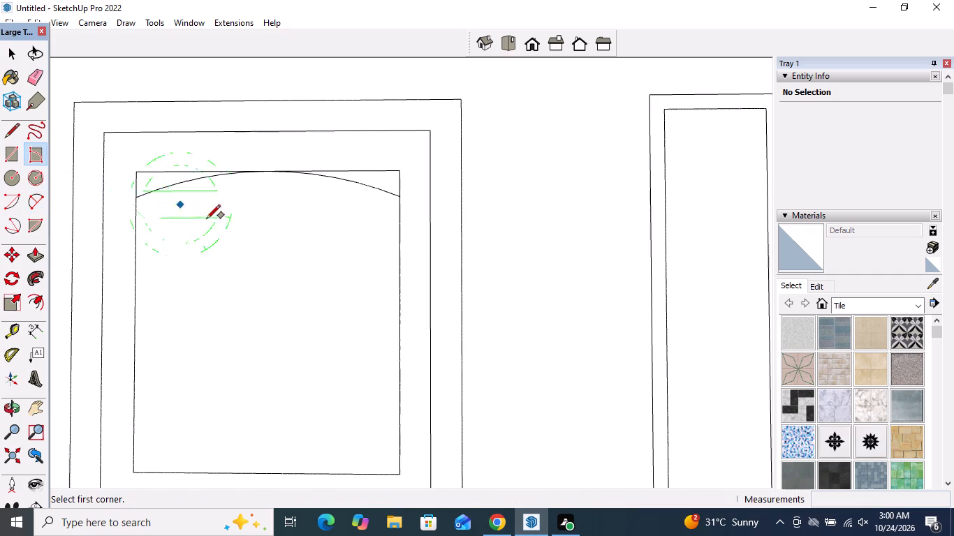
pyautogui.click(11, 158)
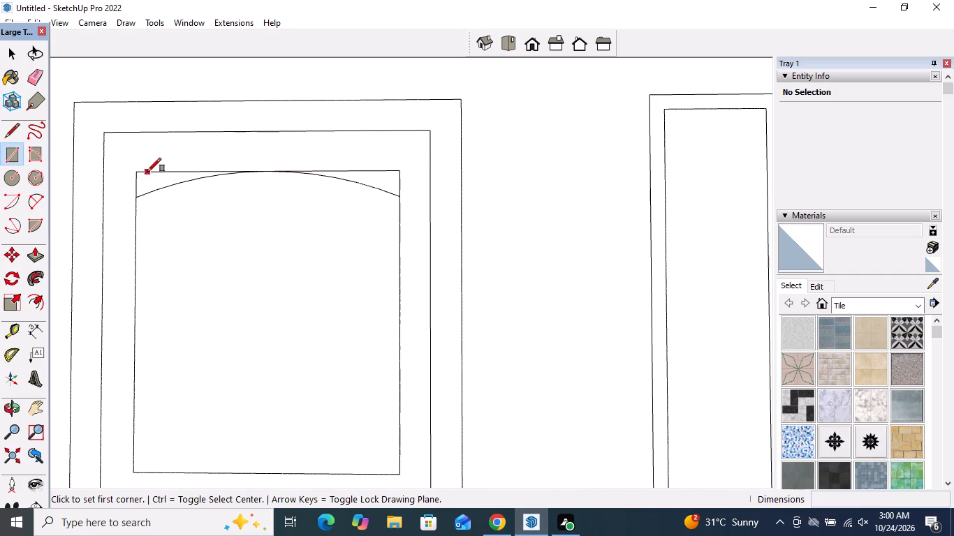
pyautogui.click(36, 75)
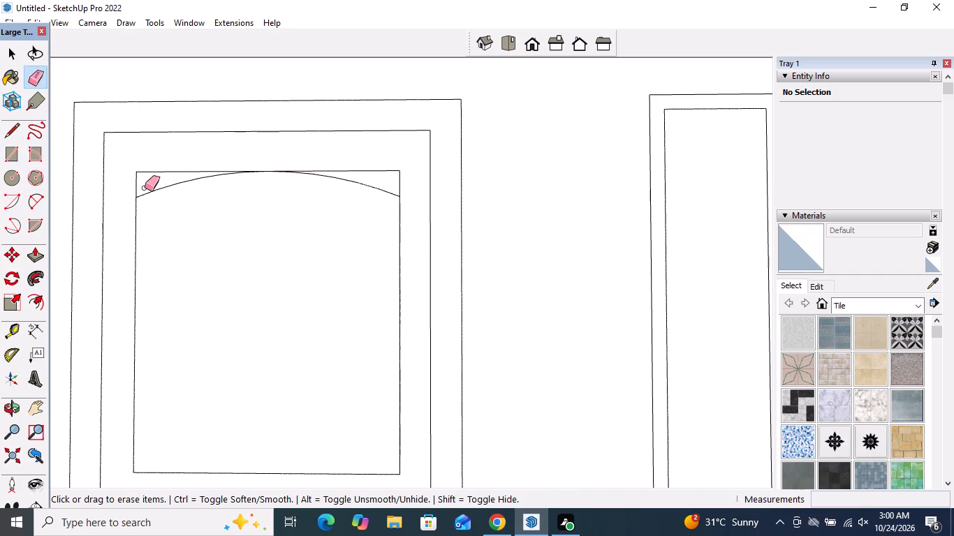
pyautogui.click(141, 172)
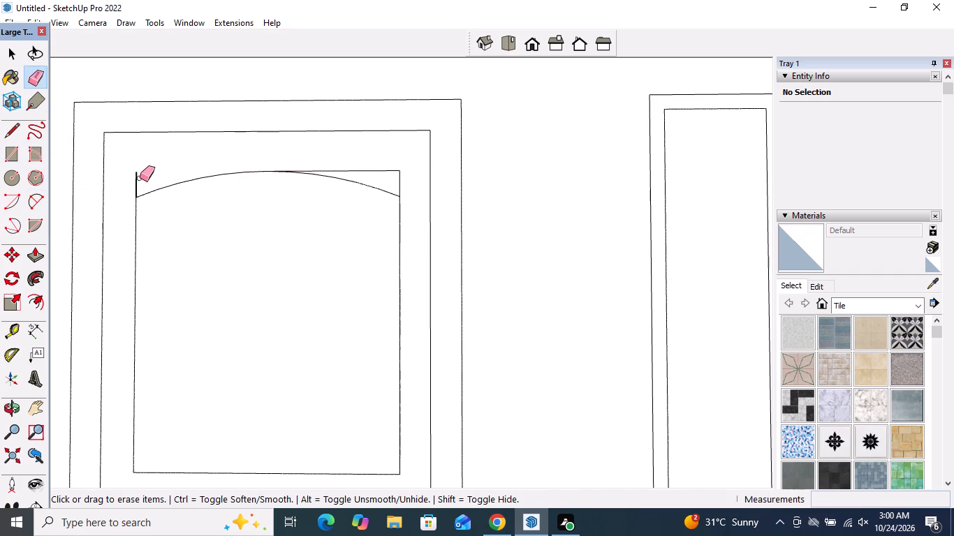
pyautogui.click(137, 178)
pyautogui.moveTo(408, 179); pyautogui.dragTo(362, 166)
pyautogui.press('space')
pyautogui.scroll(-3, 376, 165)
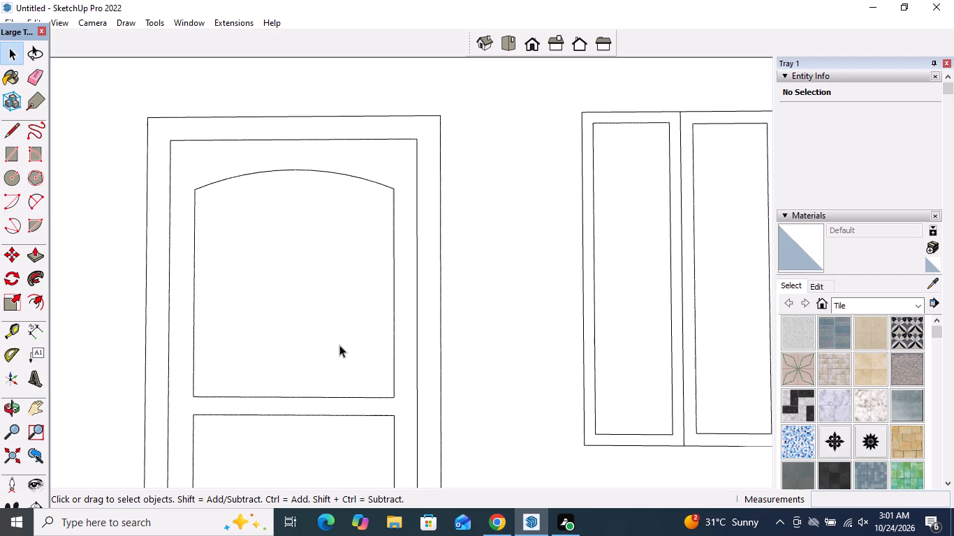
# Draw a vertical line about 3' 5 5/8" long just inside the upper door panel's left side, from its bottom edge to the arch.
pyautogui.scroll(-7, 339, 345)
pyautogui.moveTo(335, 334); pyautogui.dragTo(324, 311, button='middle')
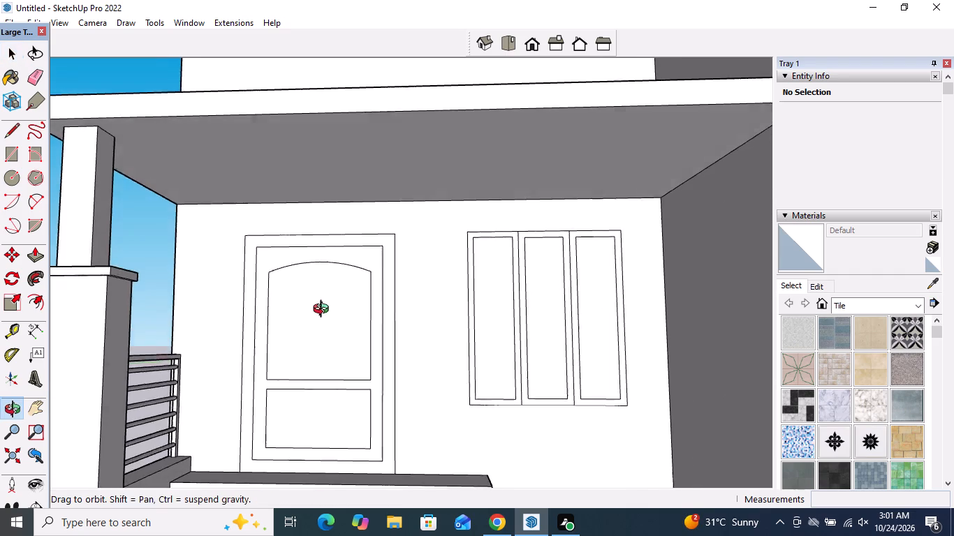
pyautogui.moveTo(324, 311); pyautogui.dragTo(323, 301, button='middle')
pyautogui.scroll(5, 330, 432)
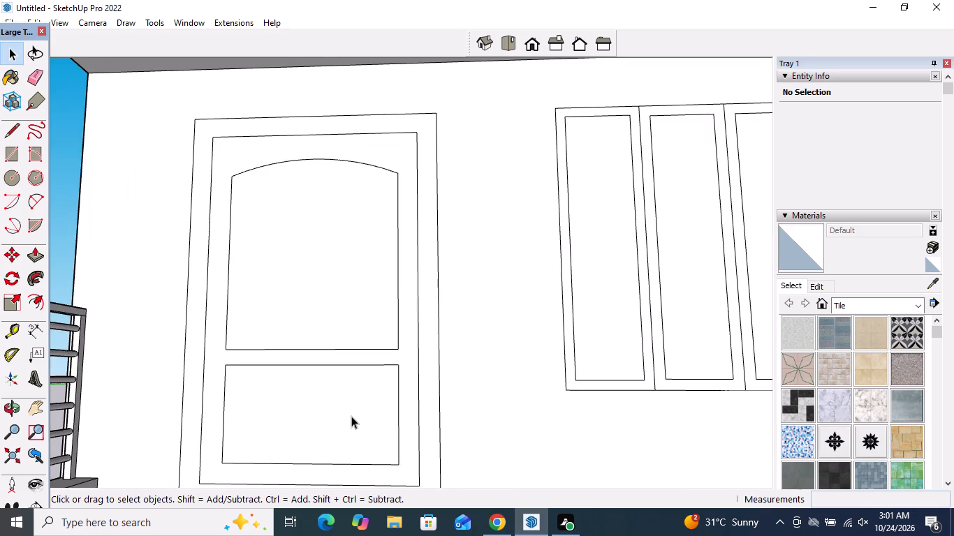
pyautogui.scroll(1, 351, 416)
pyautogui.scroll(2, 286, 311)
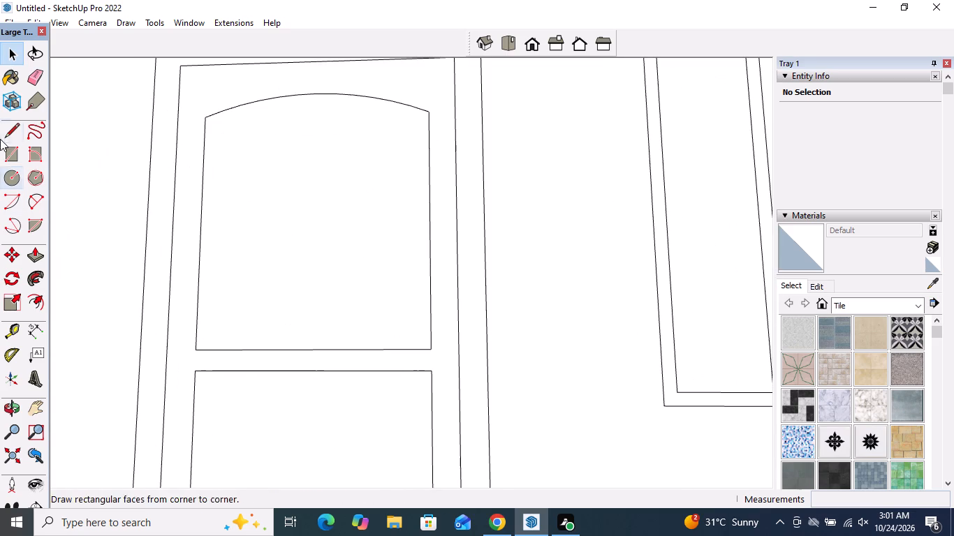
pyautogui.click(18, 129)
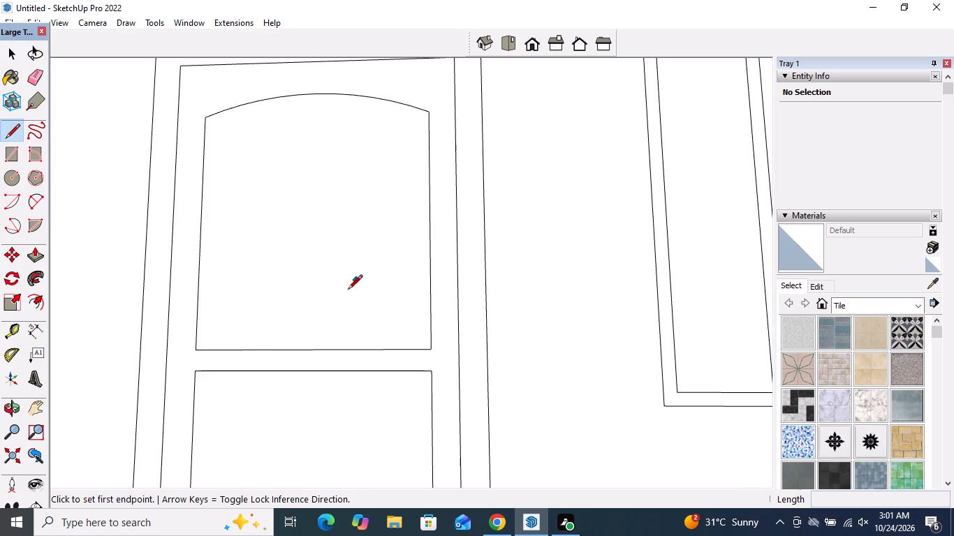
pyautogui.click(214, 350)
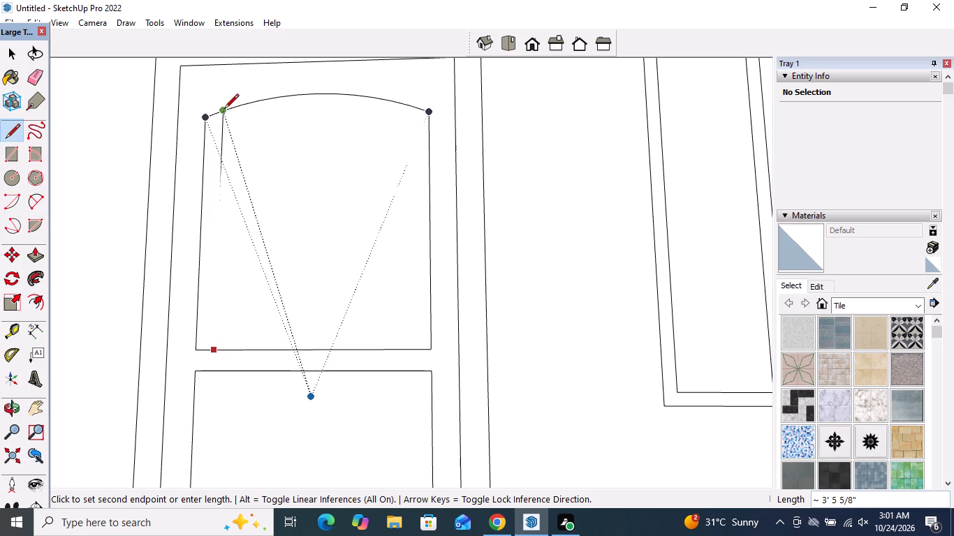
pyautogui.scroll(3, 224, 110)
pyautogui.click(221, 110)
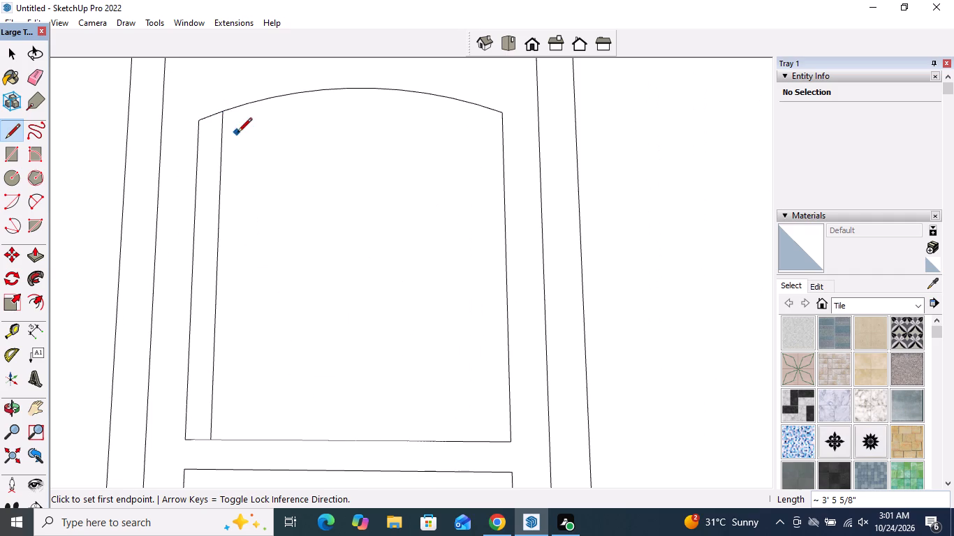
pyautogui.press('space')
# Copy the vertical line about 1/2" inward along the upper panel's bottom edge to form a narrow strip.
pyautogui.click(212, 410)
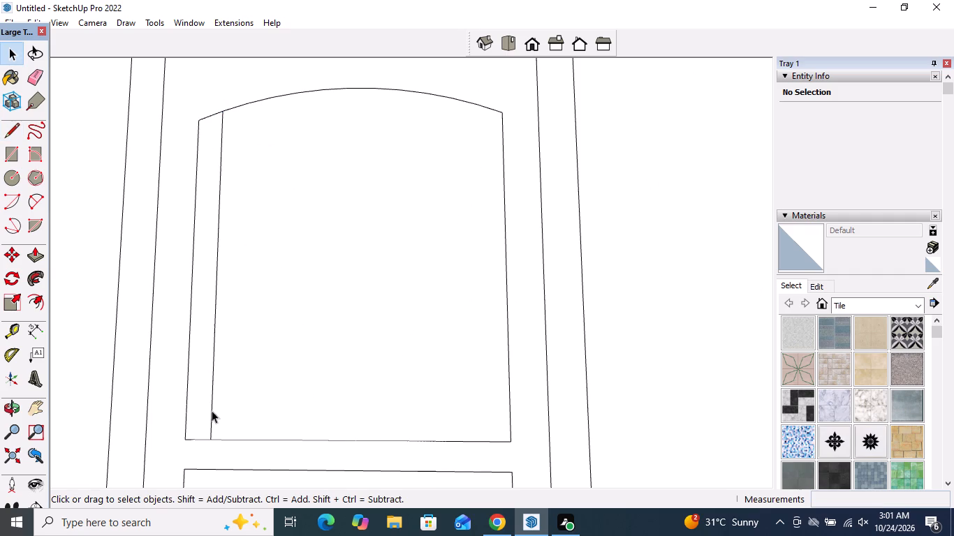
pyautogui.click(15, 260)
pyautogui.scroll(5, 188, 459)
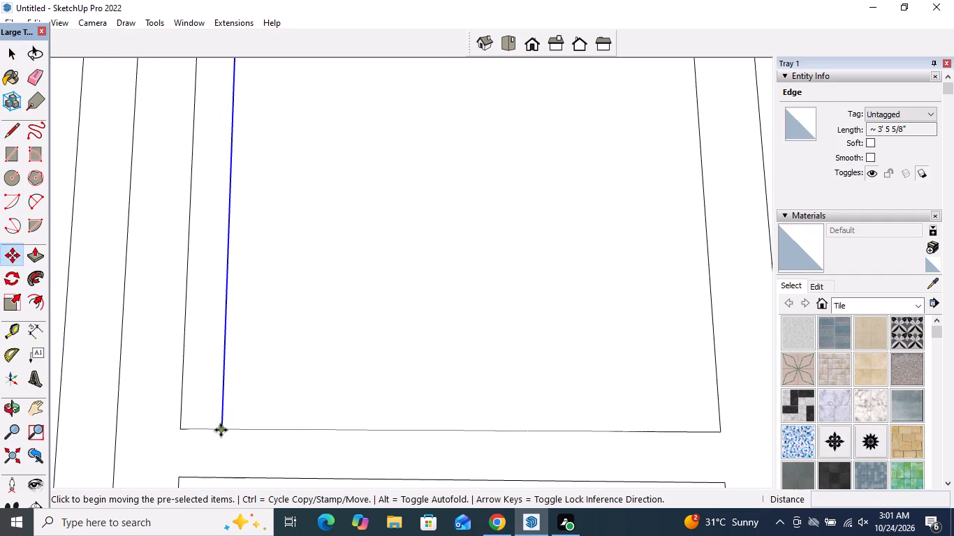
pyautogui.click(221, 430)
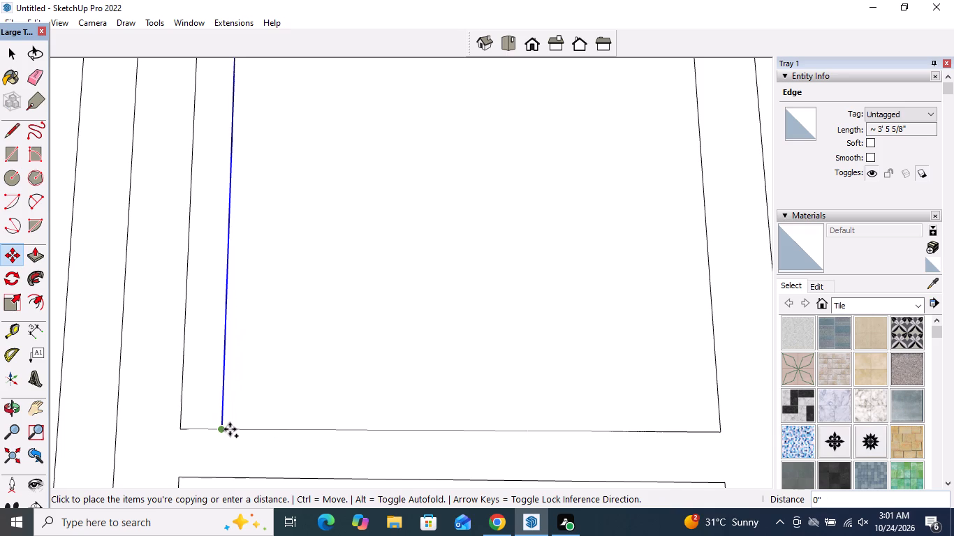
pyautogui.scroll(4, 230, 430)
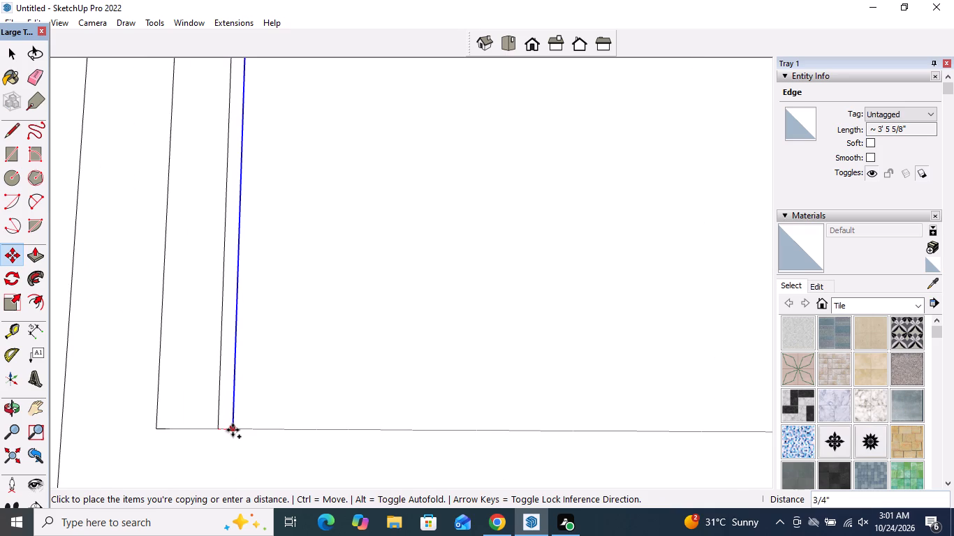
pyautogui.scroll(9, 233, 430)
pyautogui.click(221, 429)
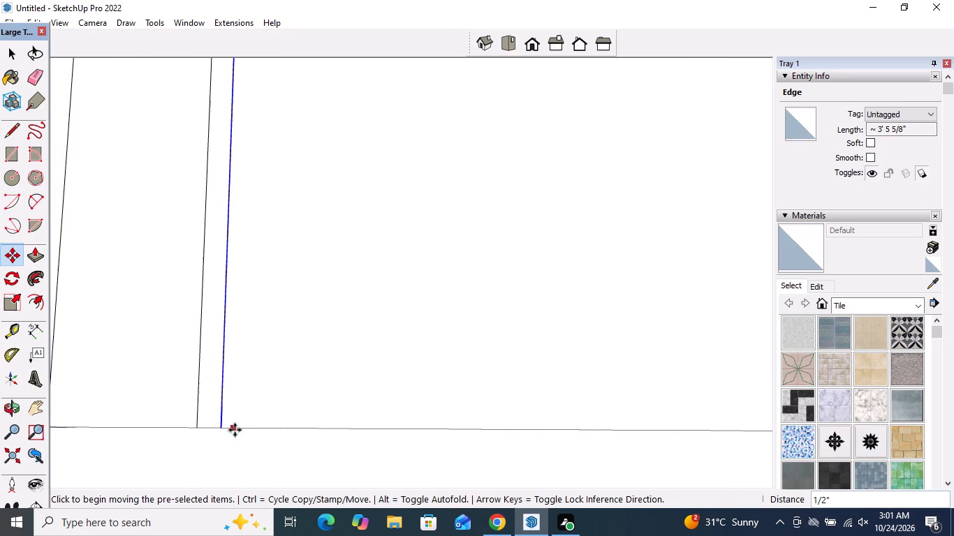
pyautogui.press('space')
# Copy the pair of vertical lines about 2' 8 1/2" across the upper door panel, near its right side.
pyautogui.scroll(-5, 240, 439)
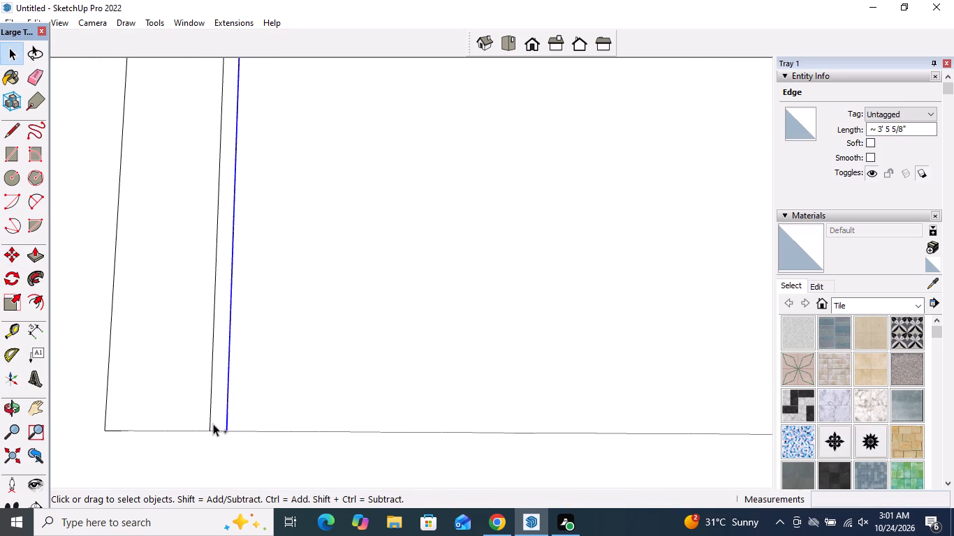
pyautogui.keyDown('ctrl'); pyautogui.click(213, 424); pyautogui.keyUp('ctrl')
pyautogui.click(15, 262)
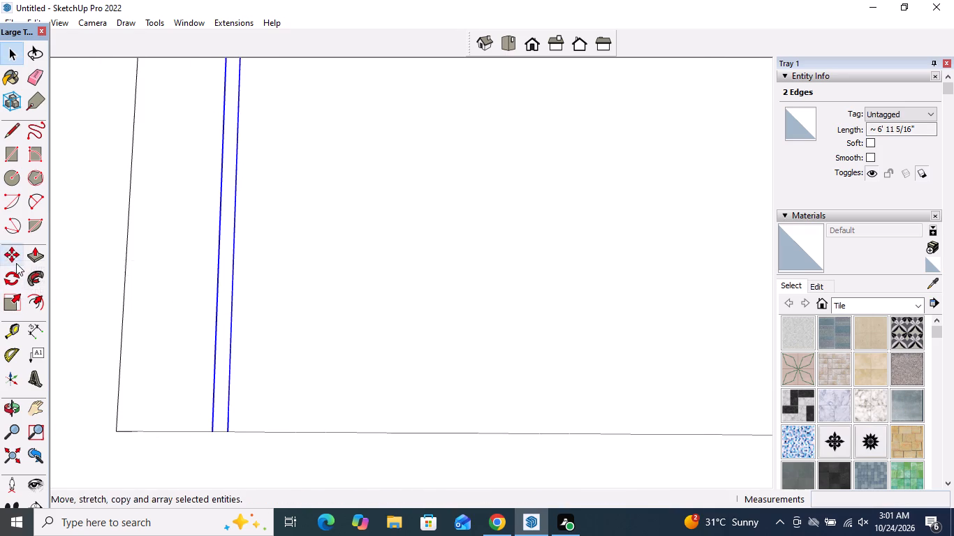
pyautogui.click(16, 257)
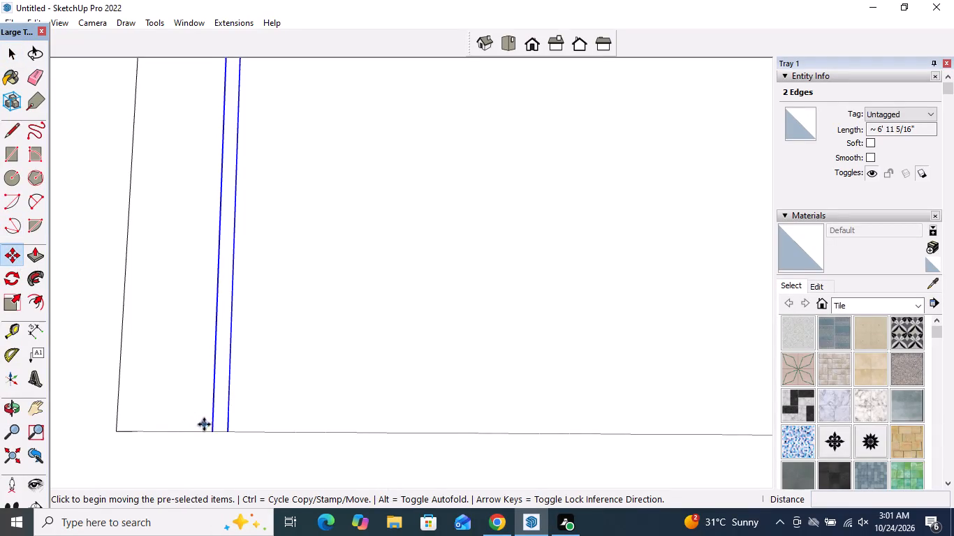
pyautogui.click(226, 433)
pyautogui.scroll(-6, 225, 433)
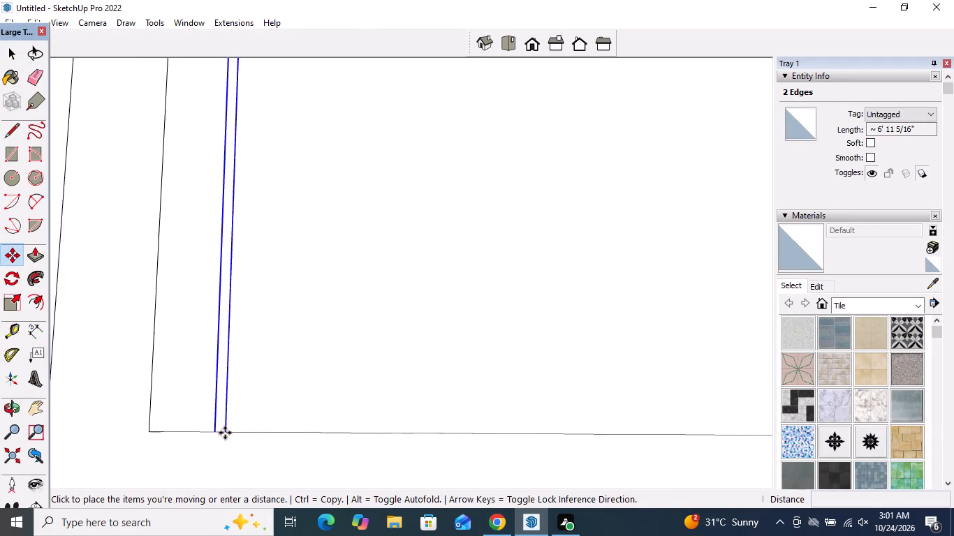
pyautogui.scroll(-9, 225, 433)
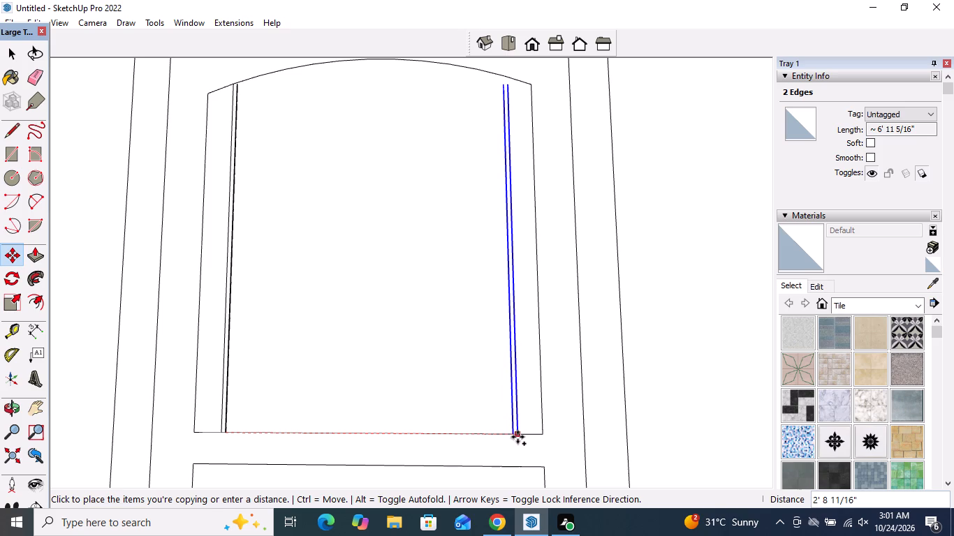
pyautogui.scroll(-3, 520, 436)
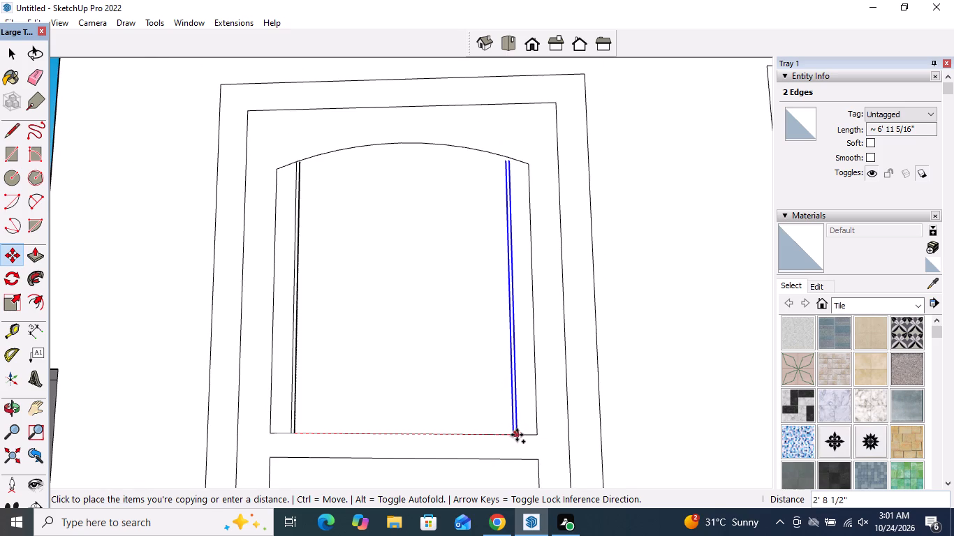
pyautogui.click(517, 435)
pyautogui.press('space')
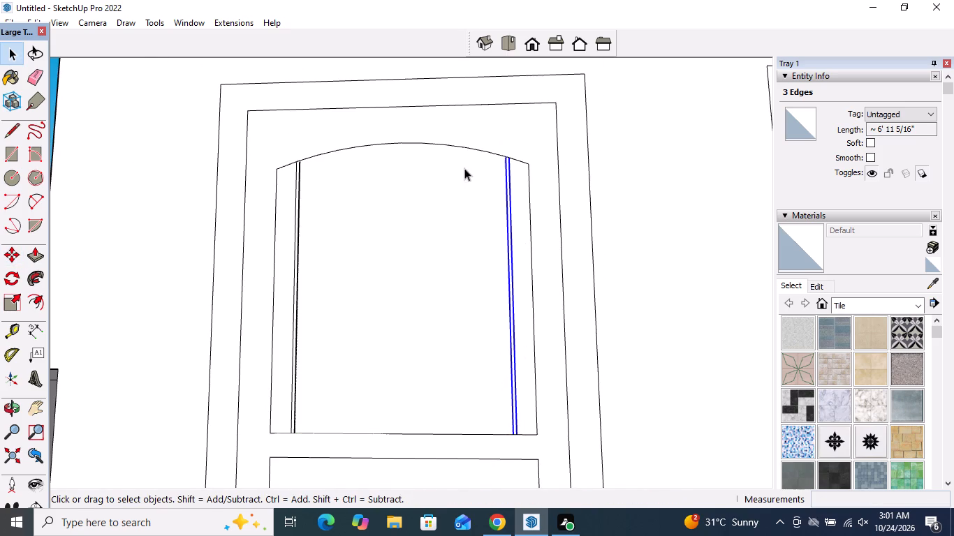
# Erase the short end of the outer right-hand vertical line that projects above the door panel's arch.
pyautogui.scroll(5, 455, 143)
pyautogui.scroll(20, 580, 157)
pyautogui.scroll(4, 514, 204)
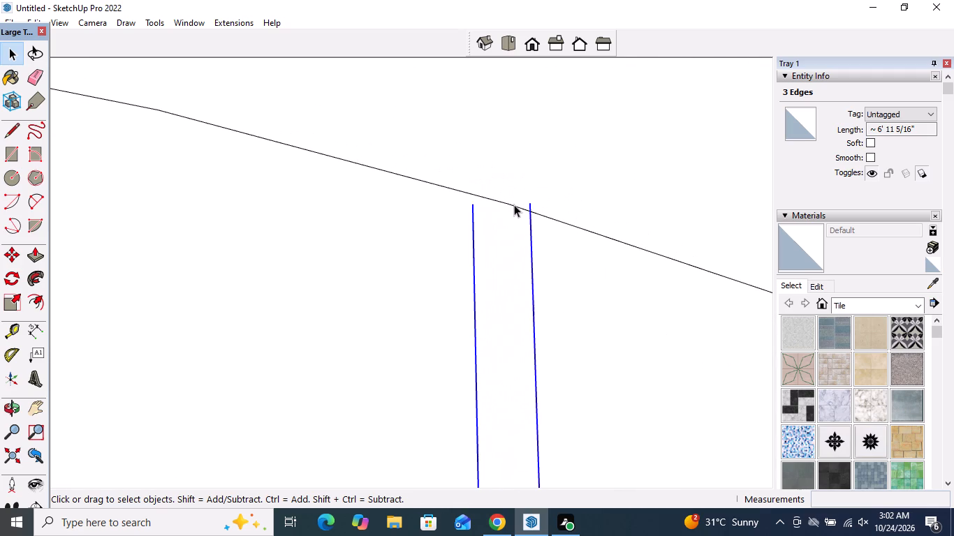
pyautogui.click(29, 84)
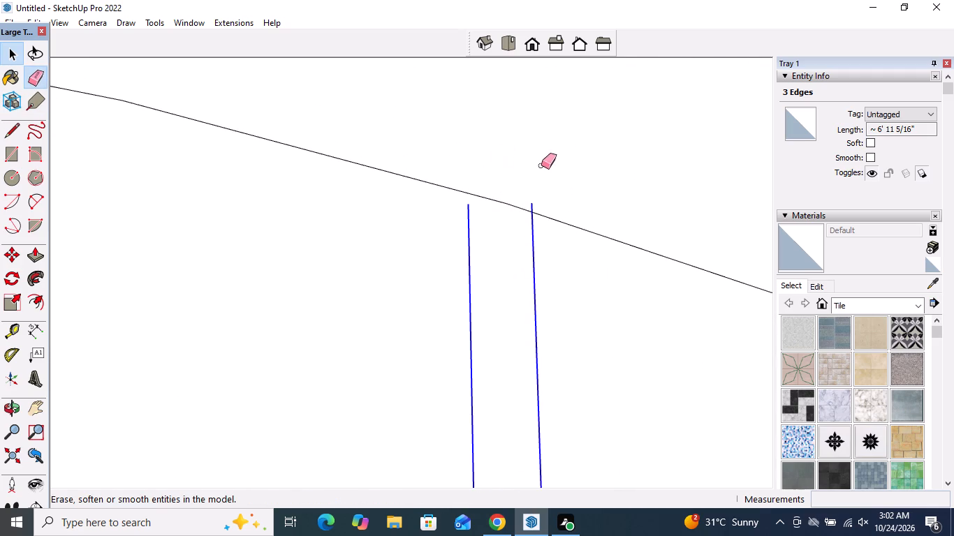
pyautogui.click(533, 203)
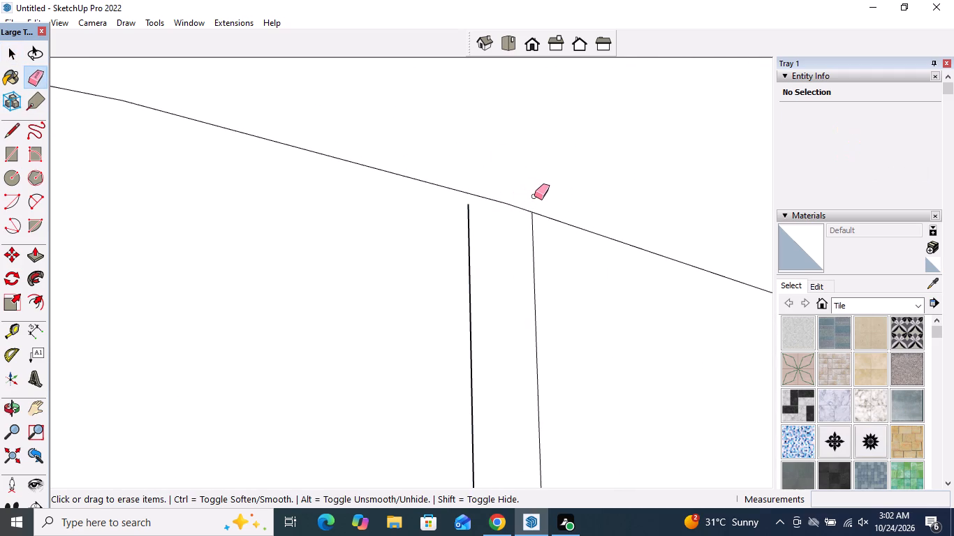
pyautogui.press('space')
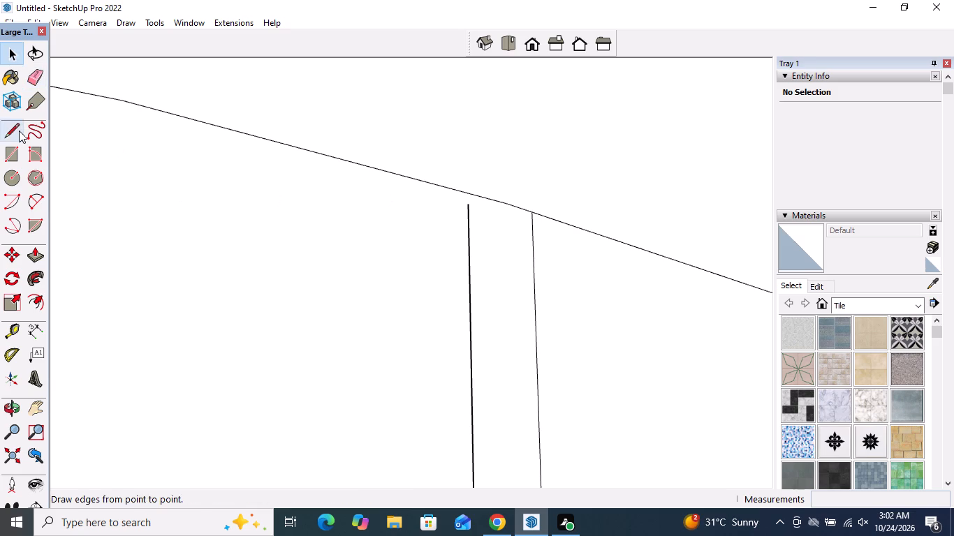
# Extend the inner vertical line of both the right and left strips up to the arch with short line segments.
pyautogui.click(19, 131)
pyautogui.click(467, 207)
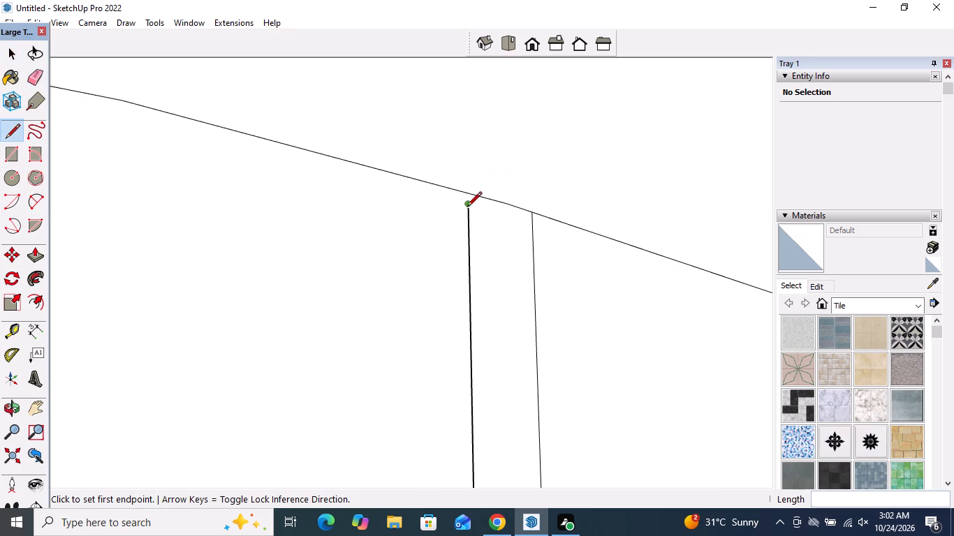
pyautogui.click(465, 193)
pyautogui.scroll(-3, 508, 192)
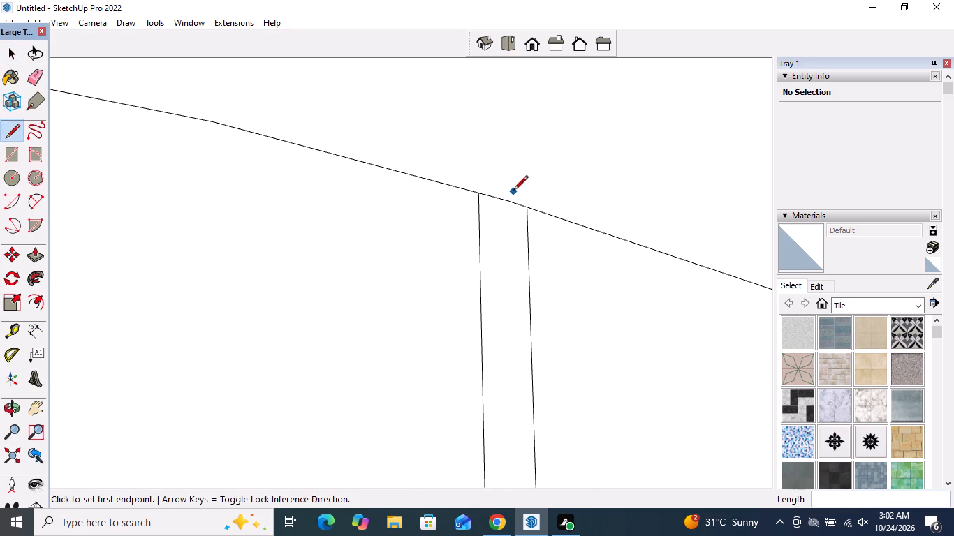
pyautogui.press('space')
pyautogui.scroll(-20, 536, 184)
pyautogui.scroll(-9, 536, 184)
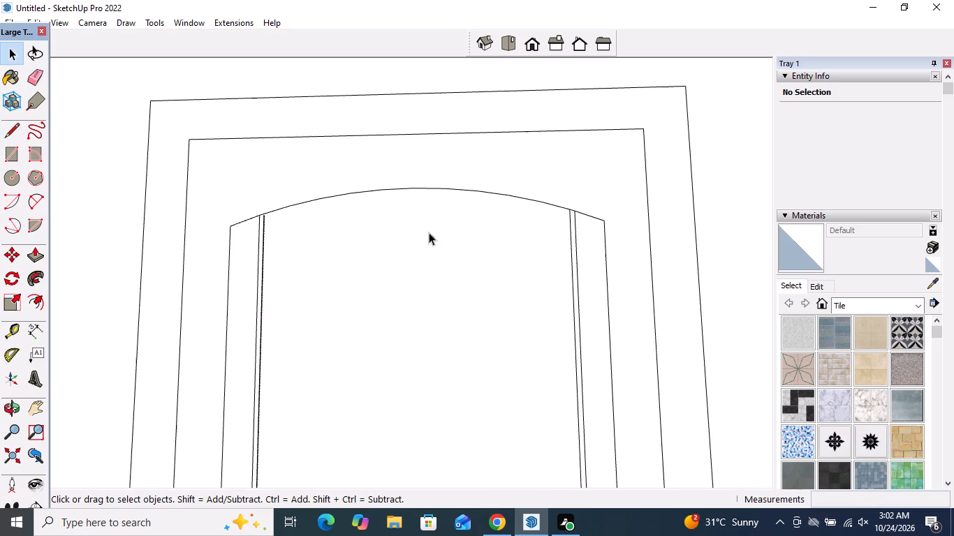
pyautogui.scroll(4, 328, 217)
pyautogui.scroll(20, 316, 207)
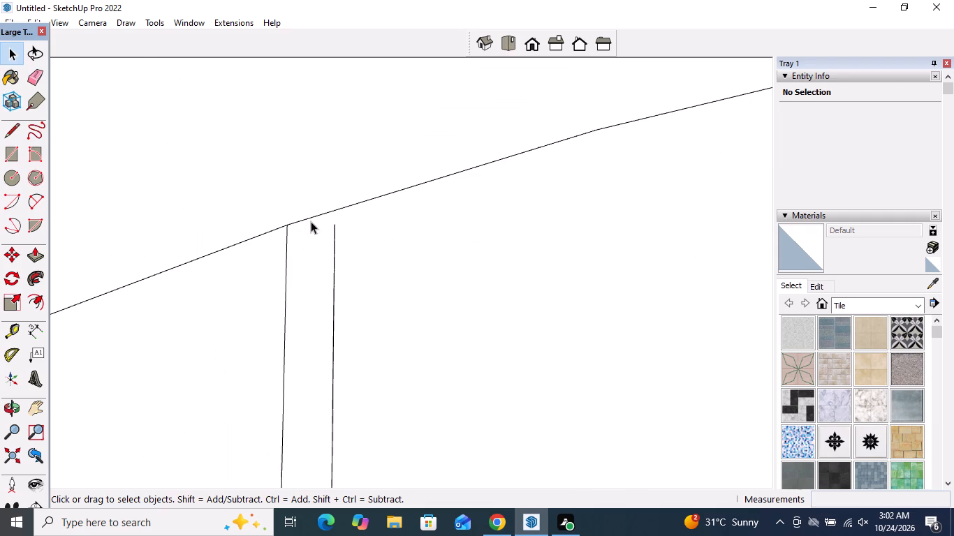
pyautogui.click(8, 133)
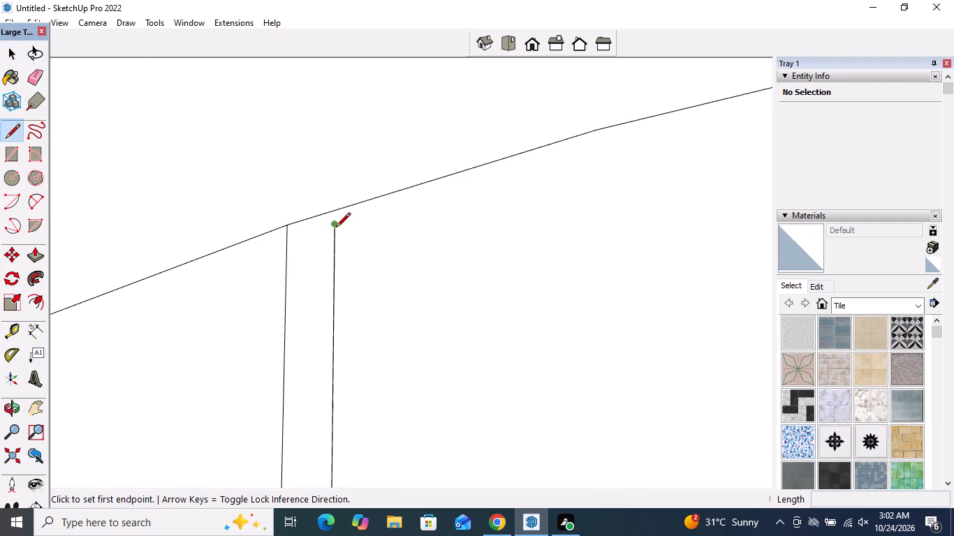
pyautogui.click(334, 227)
pyautogui.click(334, 214)
pyautogui.press('space')
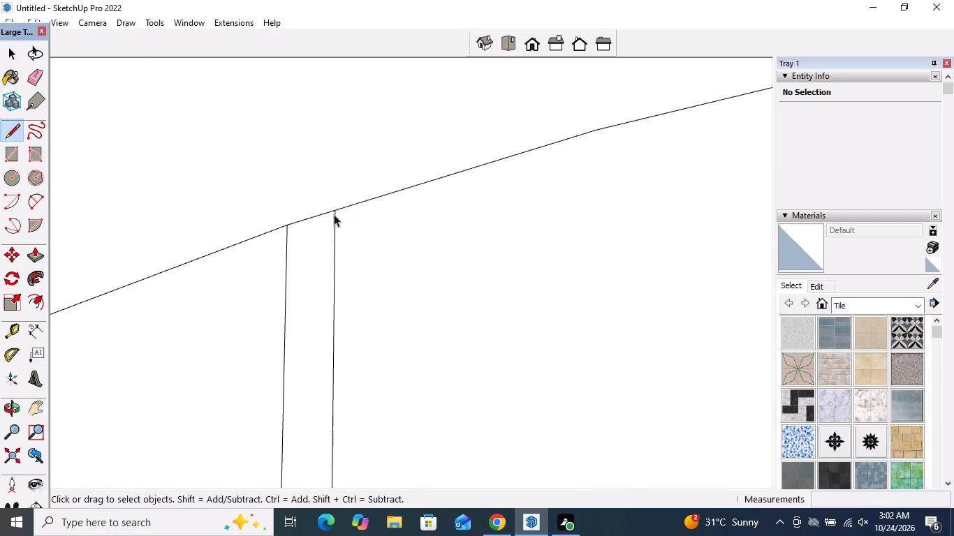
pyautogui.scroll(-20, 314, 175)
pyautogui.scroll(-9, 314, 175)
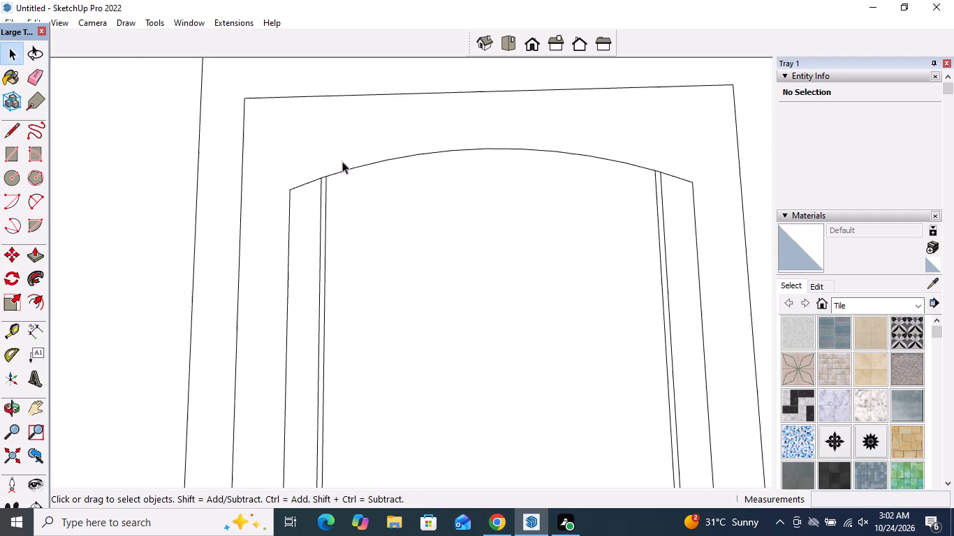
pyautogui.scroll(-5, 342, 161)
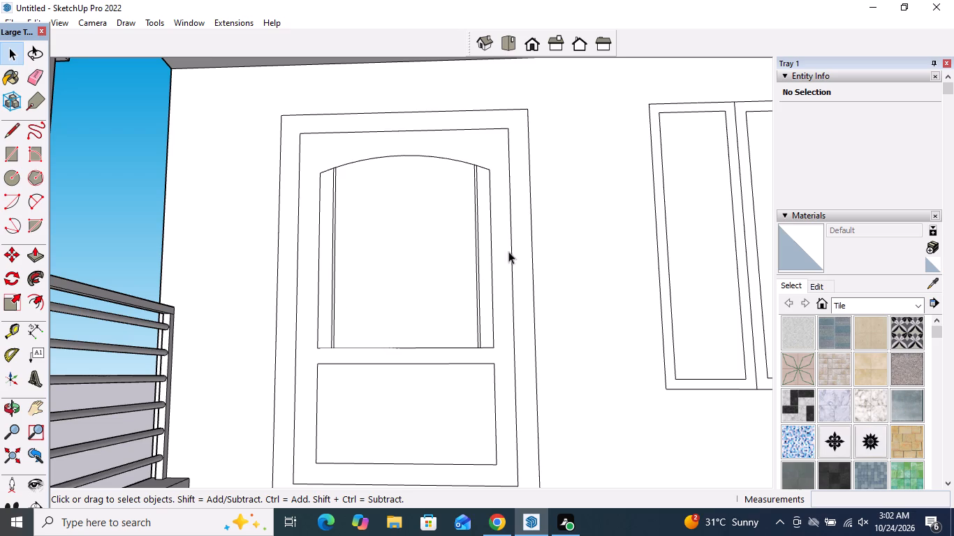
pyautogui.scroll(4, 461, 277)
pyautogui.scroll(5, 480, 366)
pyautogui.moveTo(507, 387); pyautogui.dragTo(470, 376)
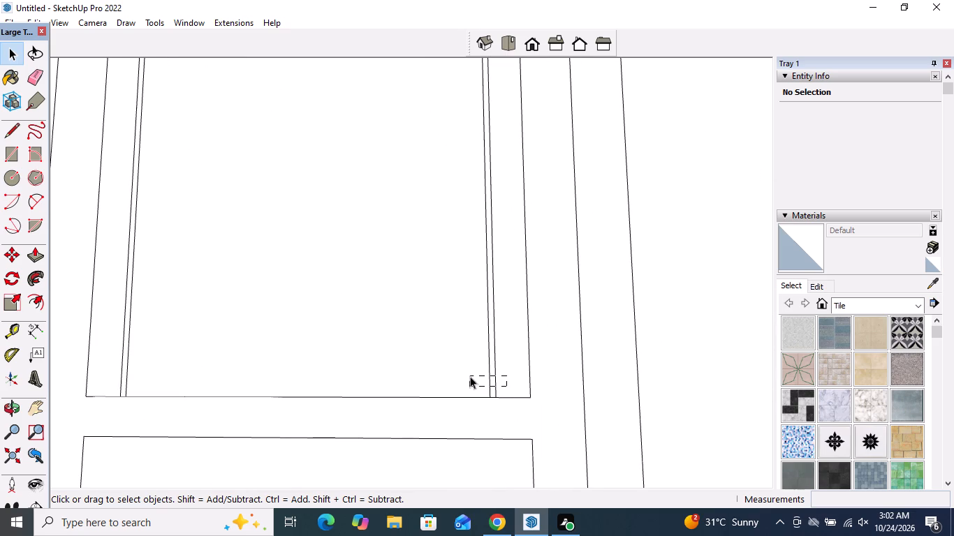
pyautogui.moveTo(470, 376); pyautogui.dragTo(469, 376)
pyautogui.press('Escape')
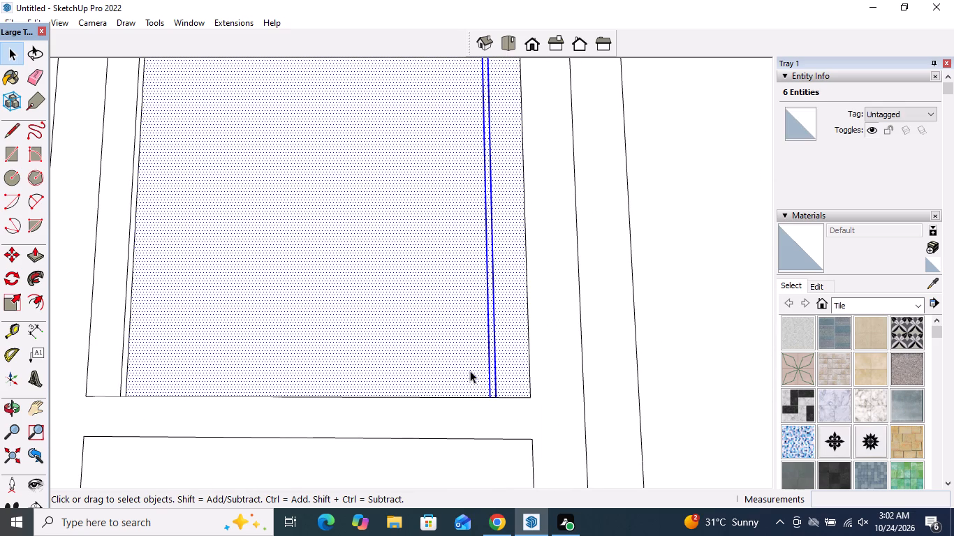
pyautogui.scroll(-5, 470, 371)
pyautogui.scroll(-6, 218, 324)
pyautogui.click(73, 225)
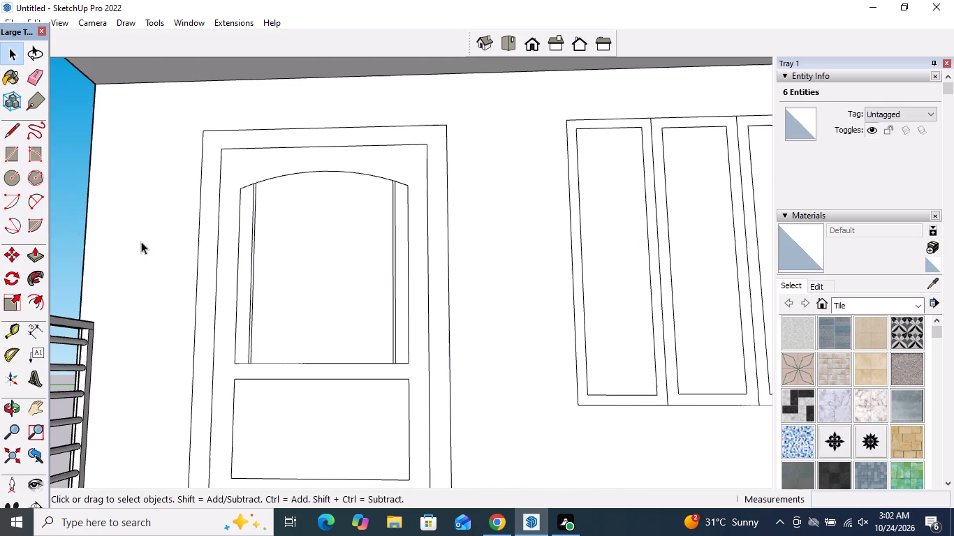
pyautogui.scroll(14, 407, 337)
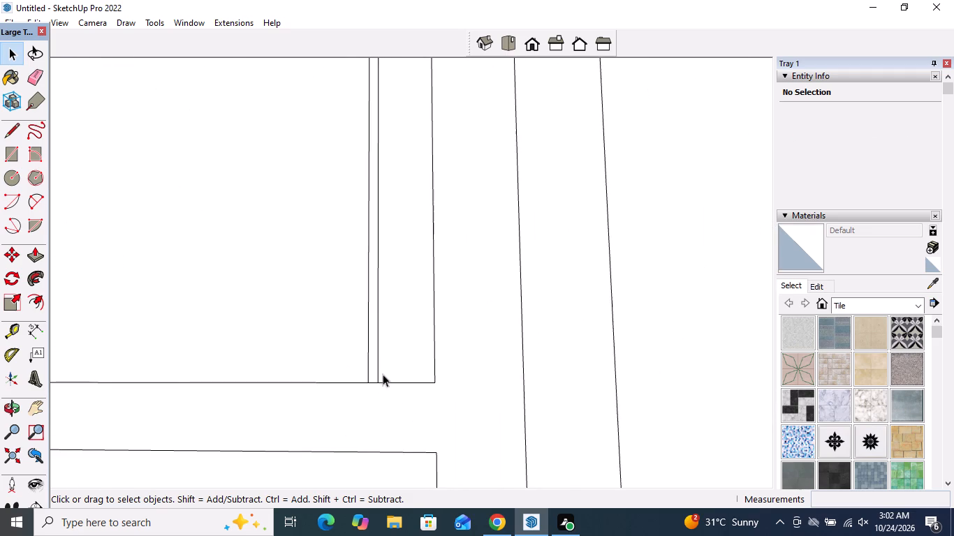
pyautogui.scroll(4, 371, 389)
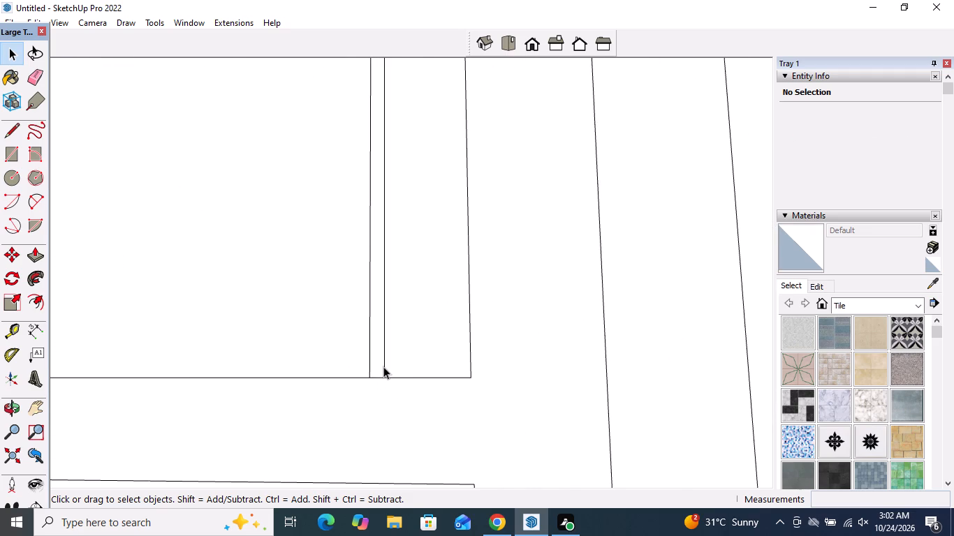
# Copy the right-hand strip's two vertical lines about 1' 4 1/2" inward along the upper door panel's bottom edge, near its middle.
pyautogui.click(383, 366)
pyautogui.keyDown('ctrl'); pyautogui.click(369, 366); pyautogui.keyUp('ctrl')
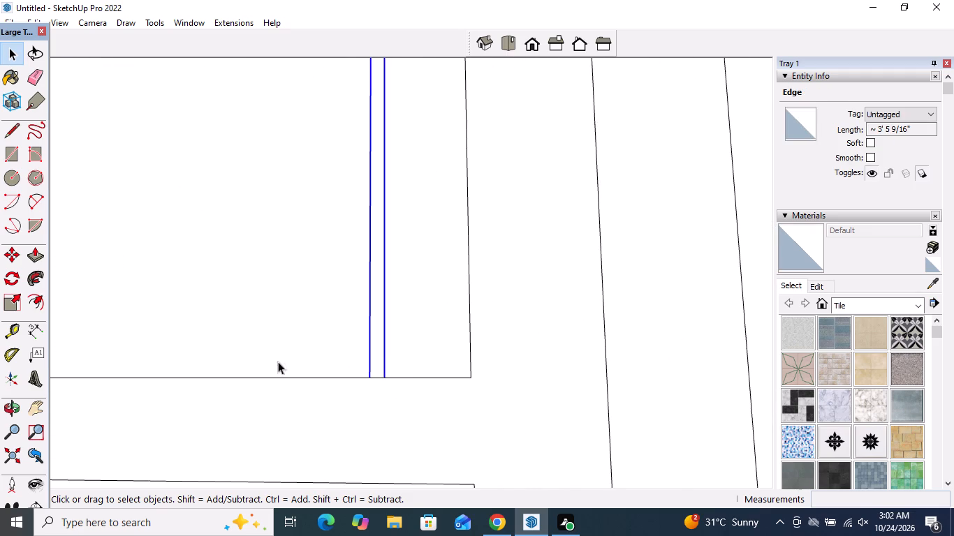
pyautogui.click(15, 253)
pyautogui.scroll(-2, 245, 363)
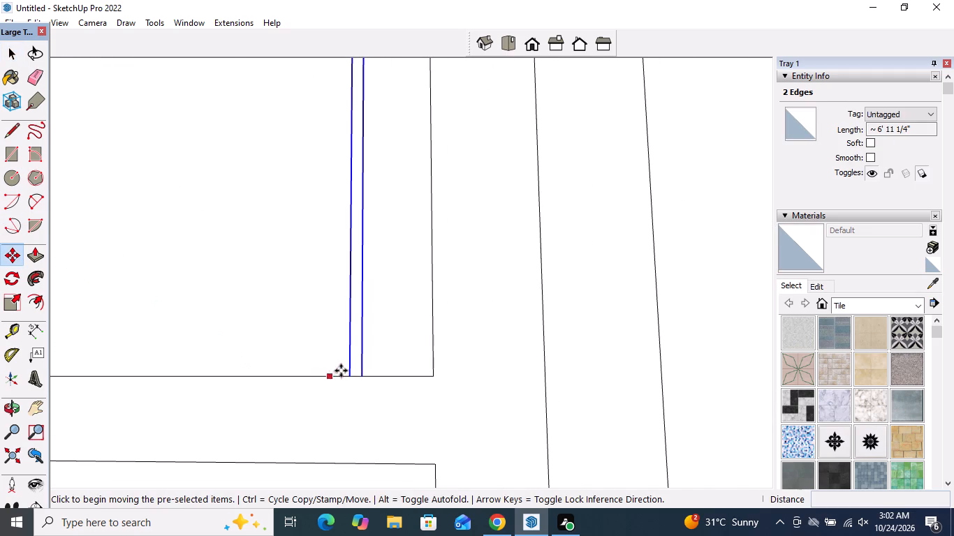
pyautogui.click(361, 375)
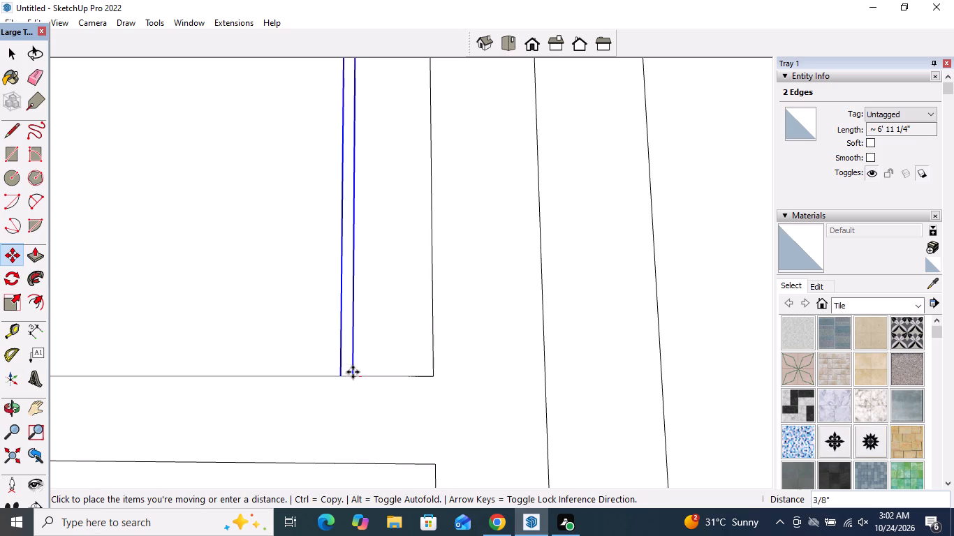
pyautogui.scroll(-15, 357, 371)
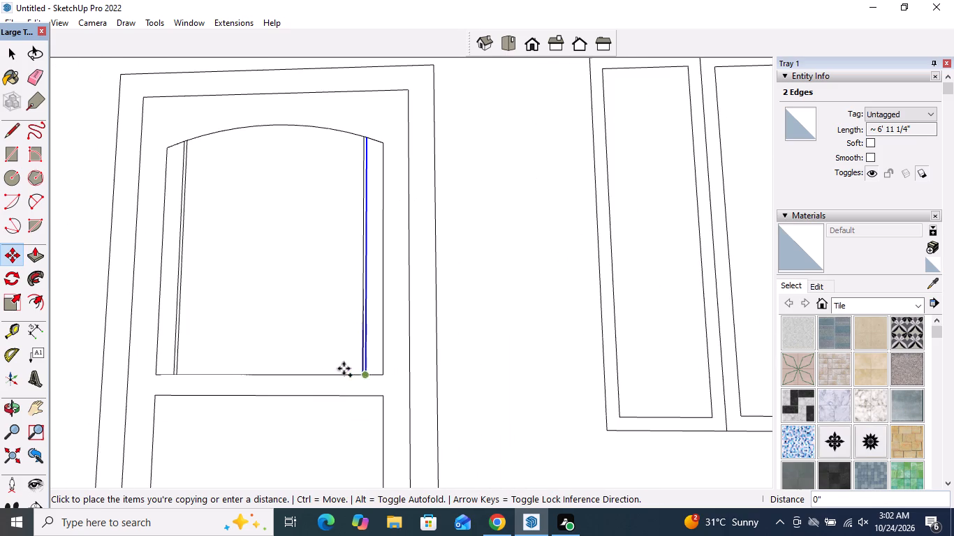
pyautogui.click(267, 375)
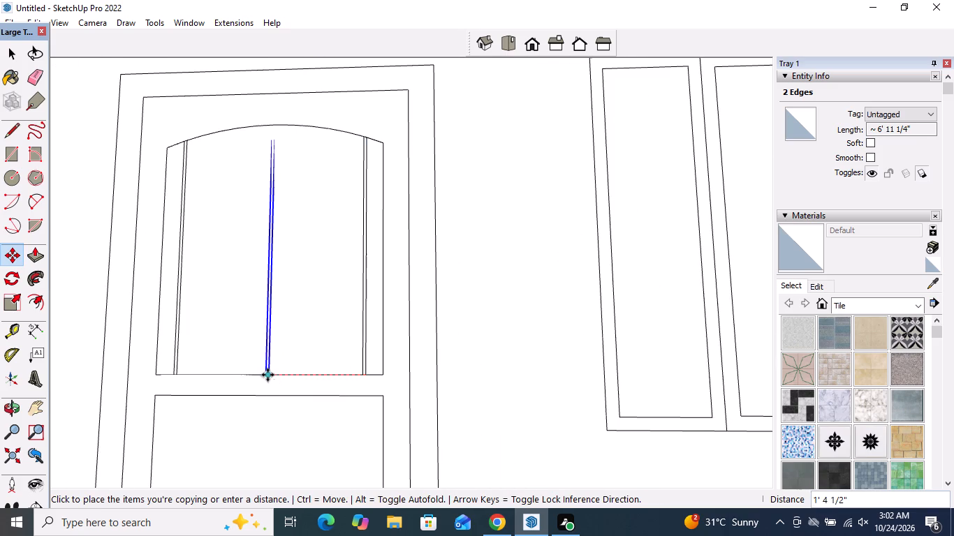
# Copy the middle strip's line pair three times toward the door panel's right side, at successive spacings of about 3 3/4", 4 1/8" and 4 9/16".
pyautogui.scroll(4, 281, 375)
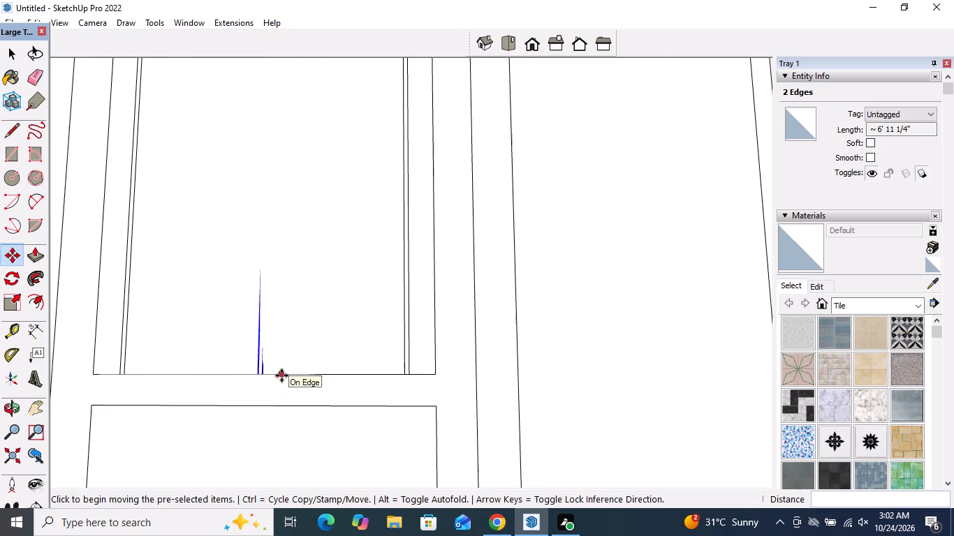
pyautogui.scroll(4, 281, 375)
pyautogui.click(246, 372)
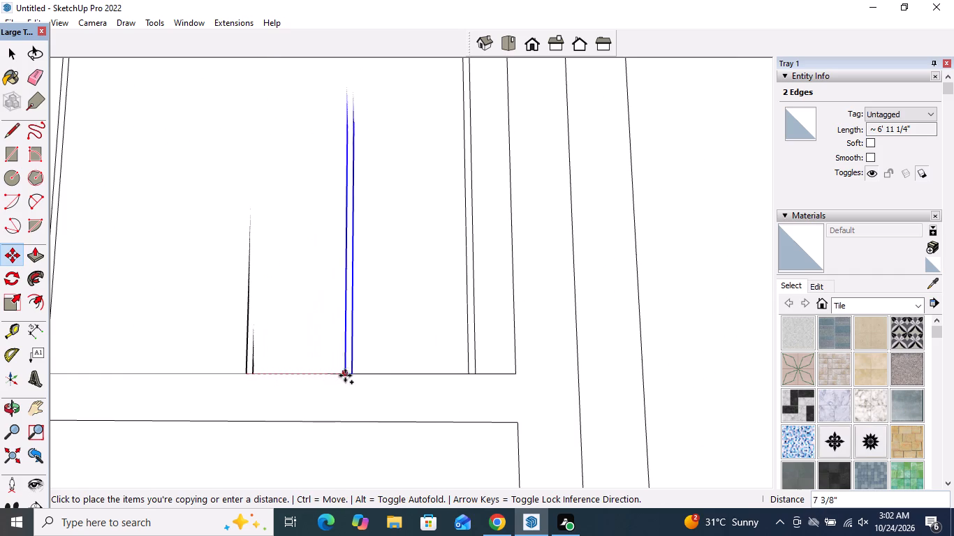
pyautogui.click(296, 375)
pyautogui.click(296, 374)
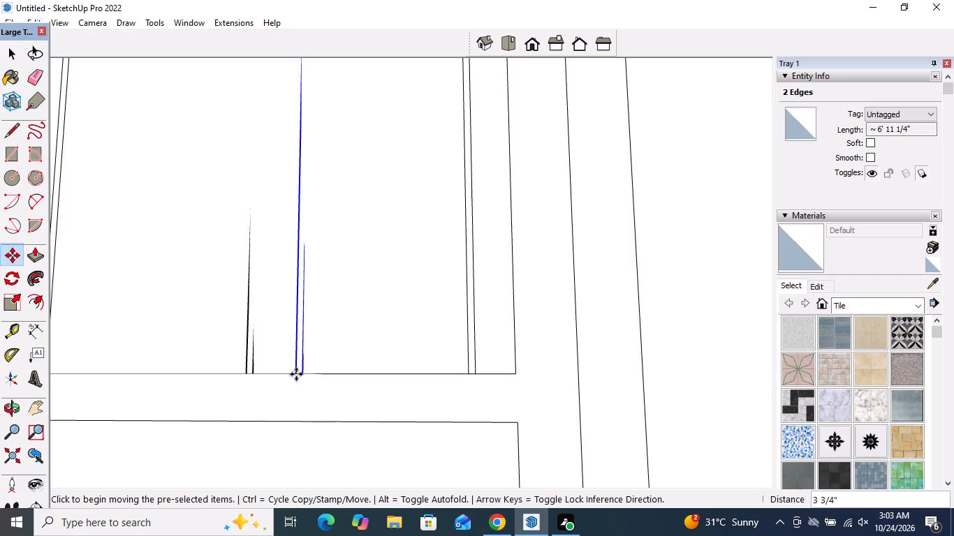
pyautogui.click(352, 378)
pyautogui.click(352, 375)
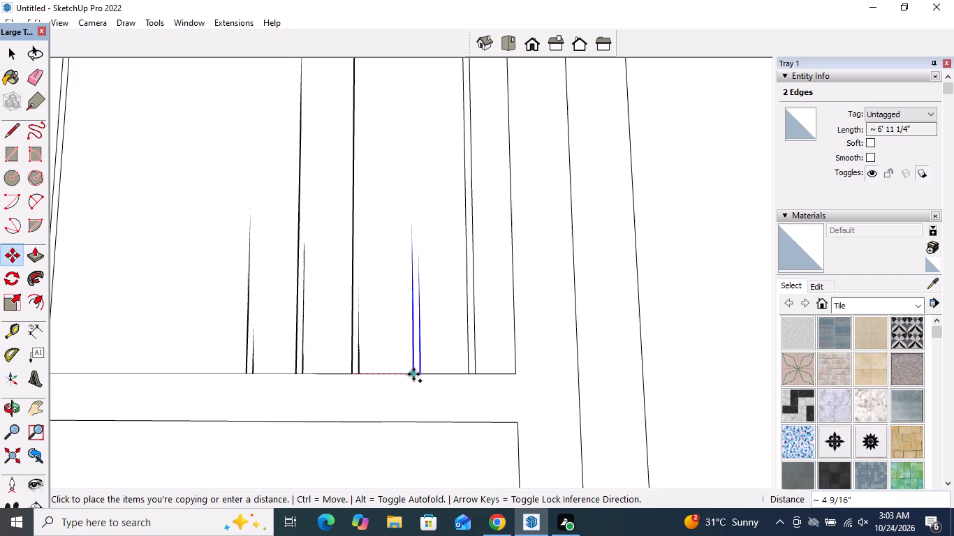
pyautogui.click(414, 374)
# Copy the last strip about 1' 4 1/8" back toward the panel's left side, with two more copies about 3 11/16" and 4 7/16" further left.
pyautogui.scroll(-3, 430, 388)
pyautogui.scroll(3, 252, 371)
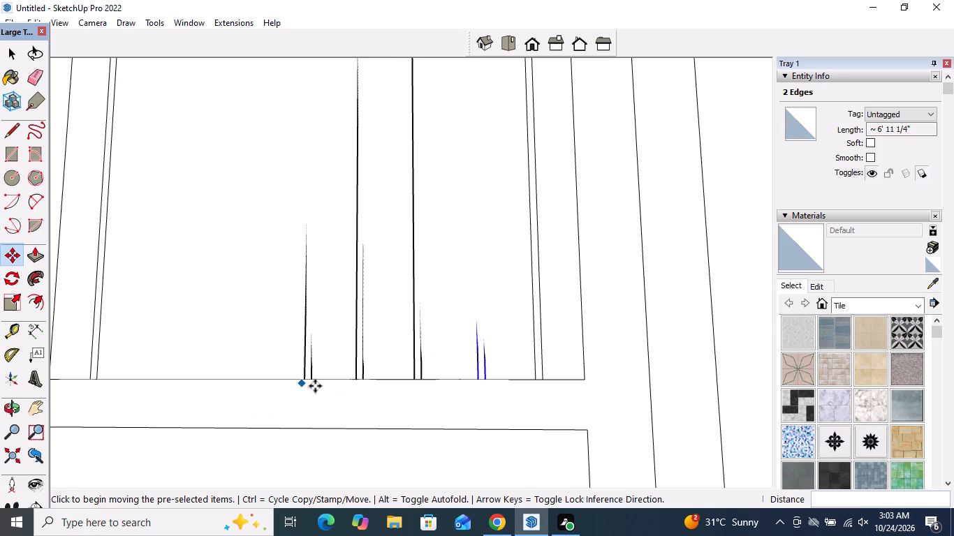
pyautogui.click(486, 379)
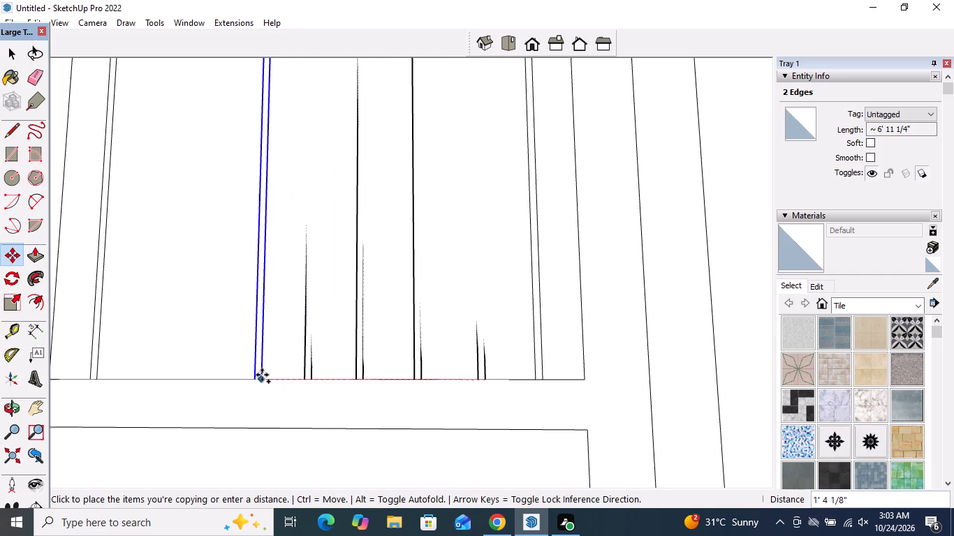
pyautogui.click(262, 375)
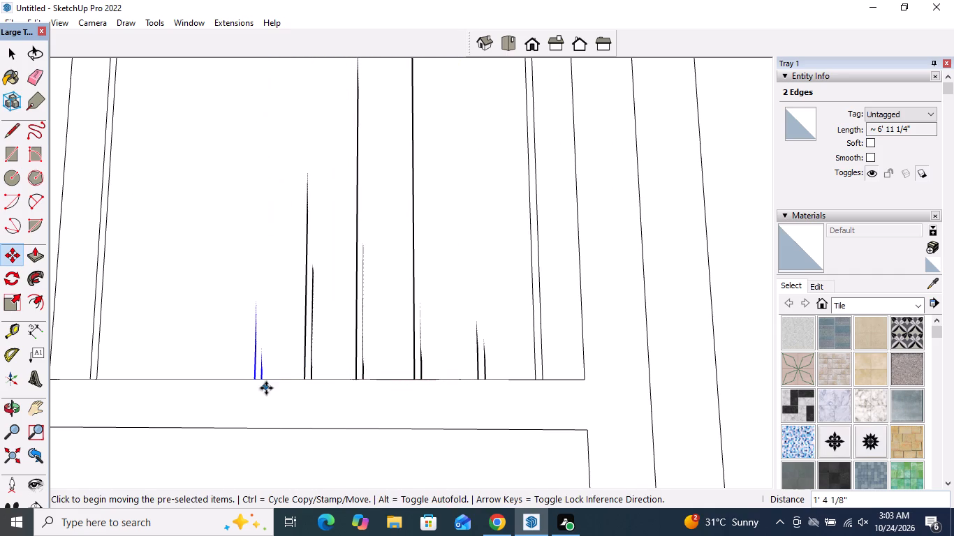
pyautogui.click(260, 378)
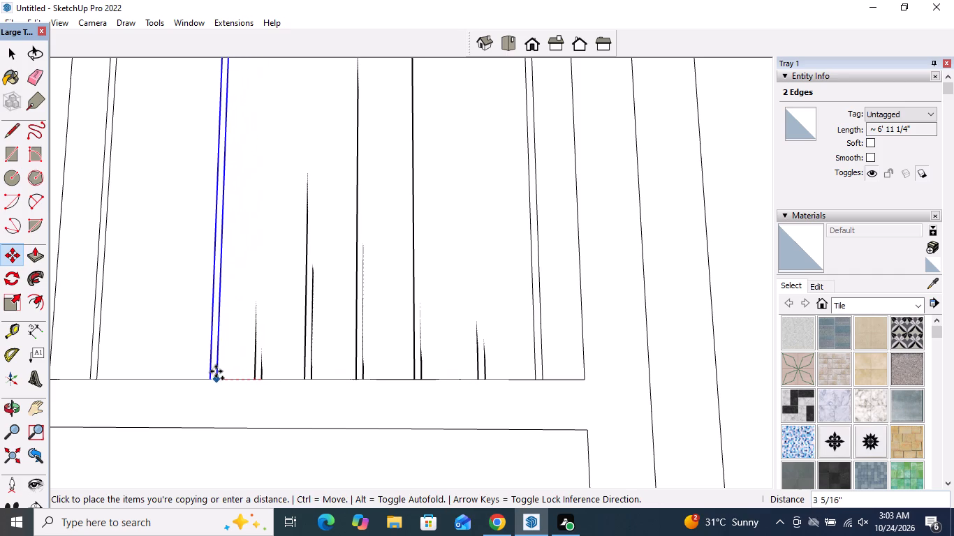
pyautogui.click(212, 371)
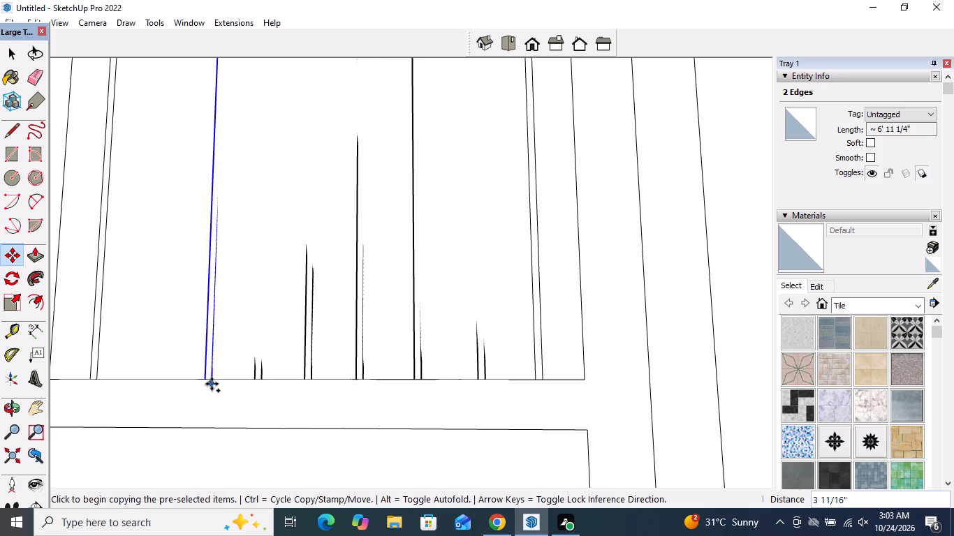
pyautogui.click(210, 376)
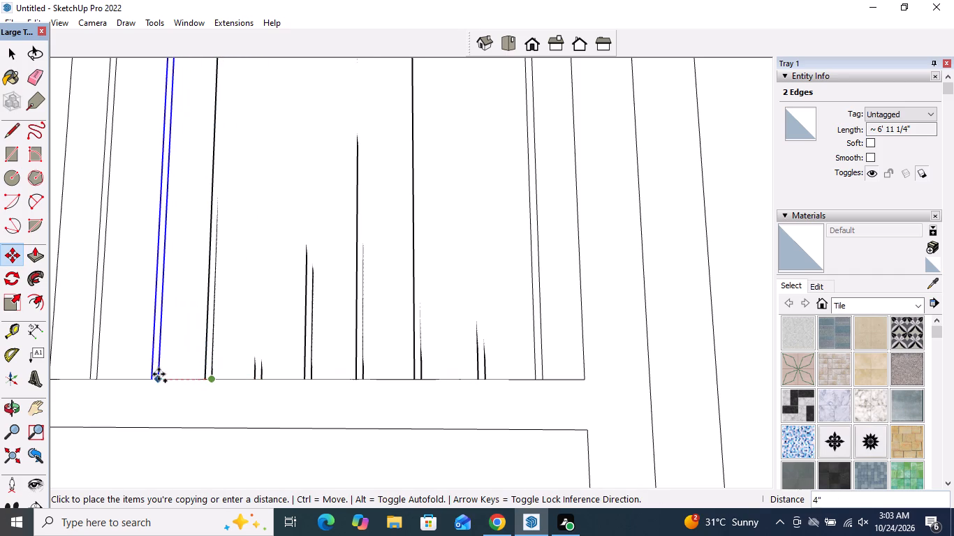
pyautogui.click(153, 372)
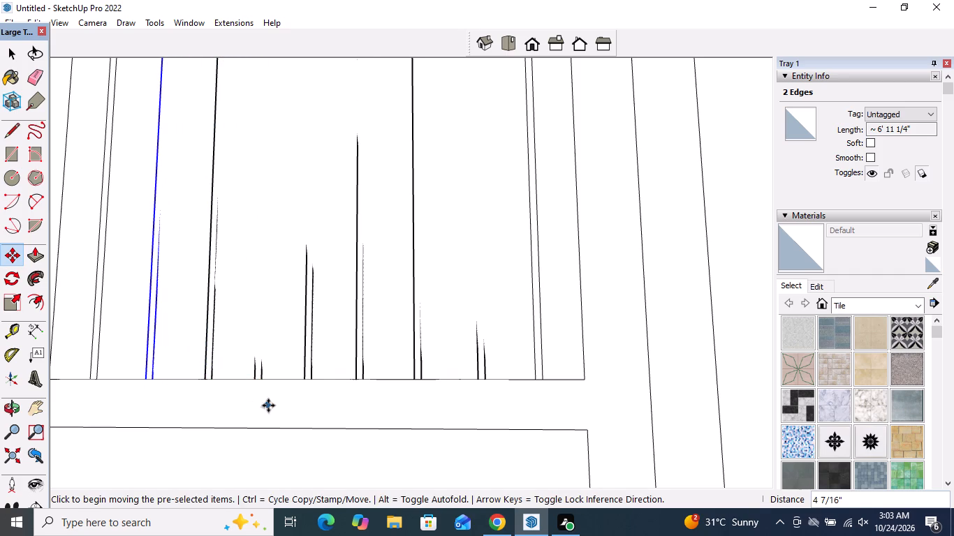
pyautogui.press('space')
# Extend the left line of the two leftmost new strips up to the door panel's arch with short line segments.
pyautogui.scroll(-11, 279, 406)
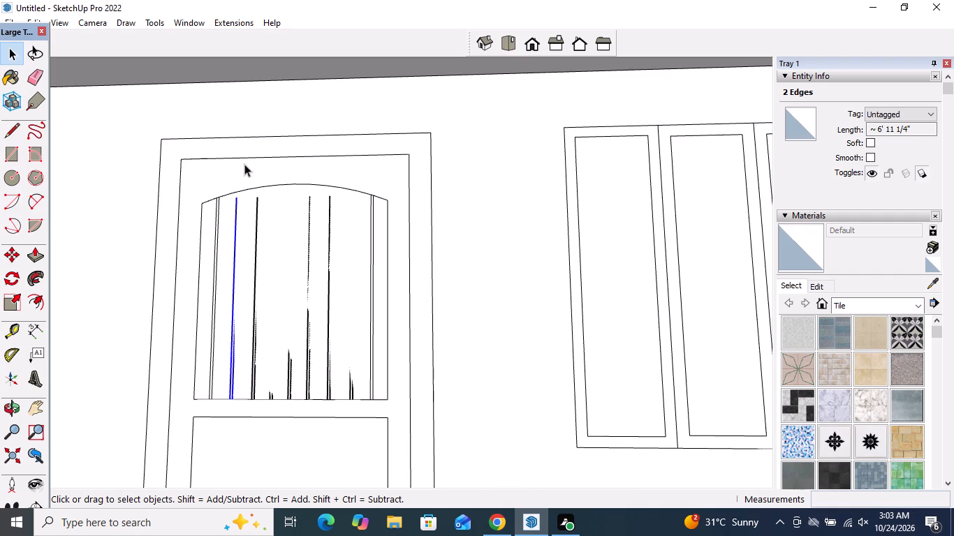
pyautogui.scroll(7, 244, 164)
pyautogui.scroll(4, 214, 236)
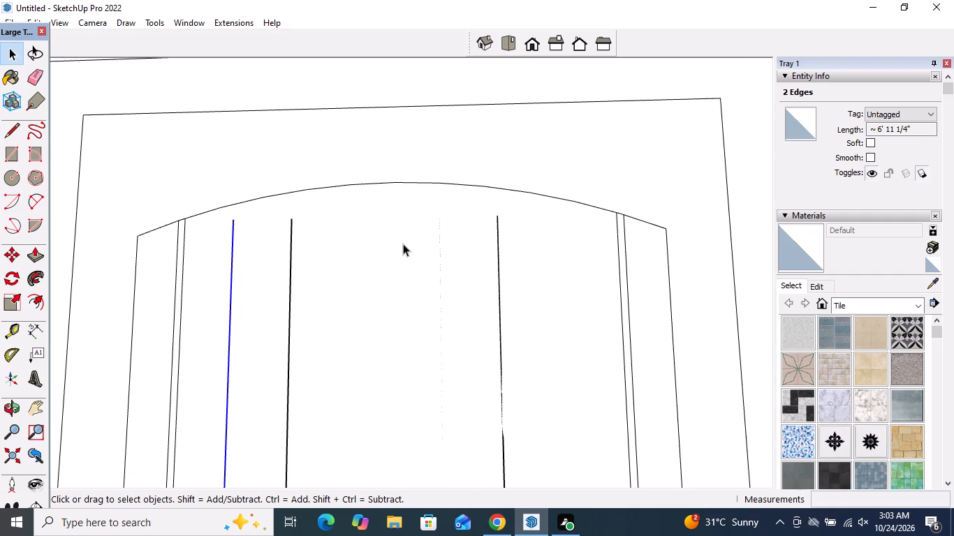
pyautogui.scroll(-2, 405, 245)
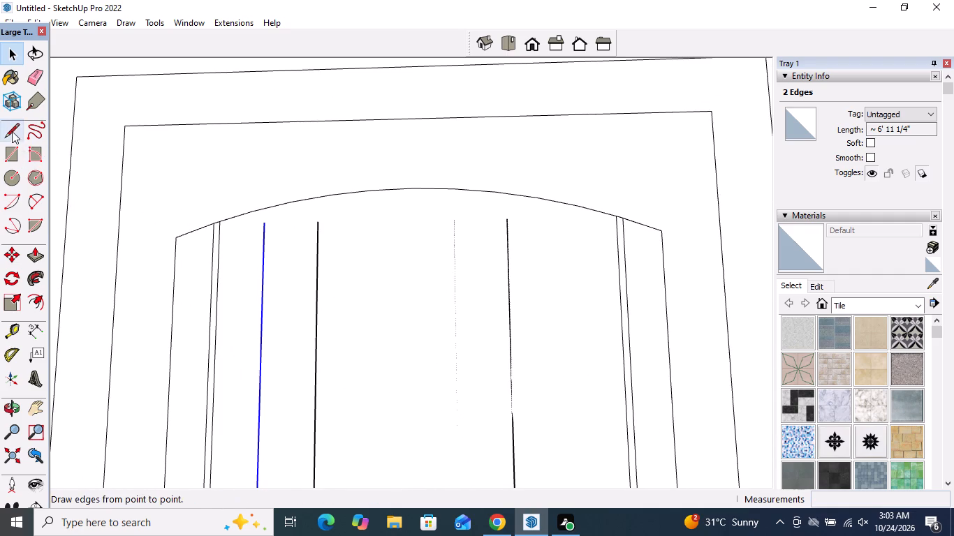
pyautogui.click(11, 131)
pyautogui.click(266, 222)
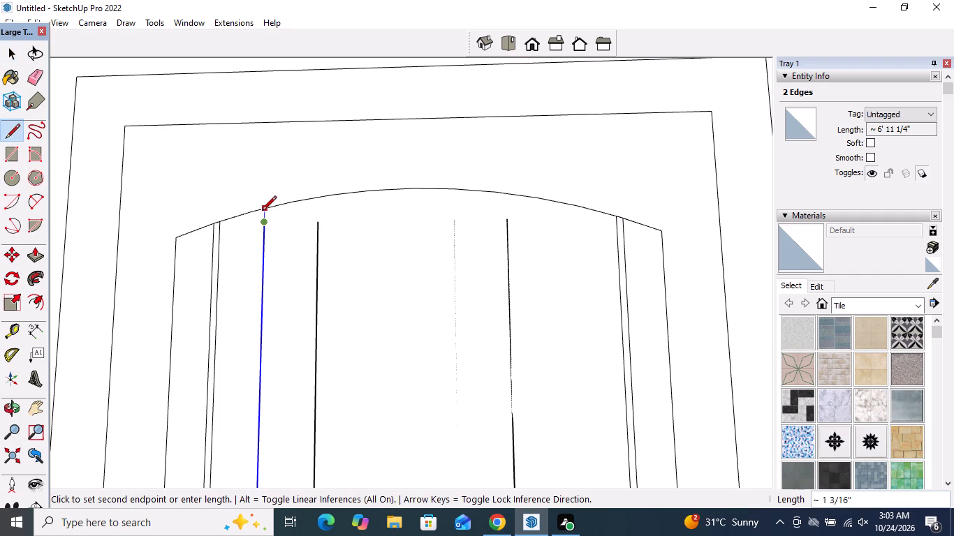
pyautogui.click(262, 211)
pyautogui.scroll(10, 278, 219)
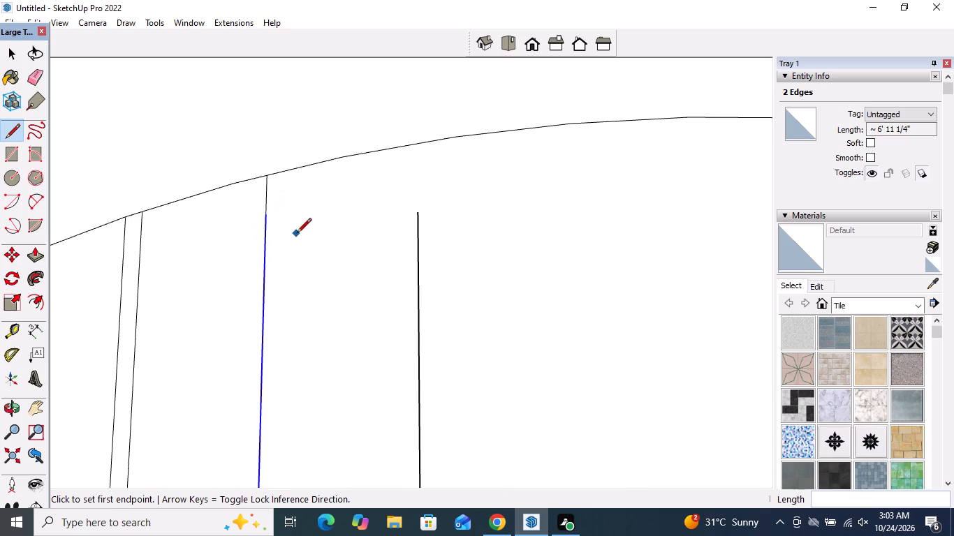
pyautogui.click(416, 214)
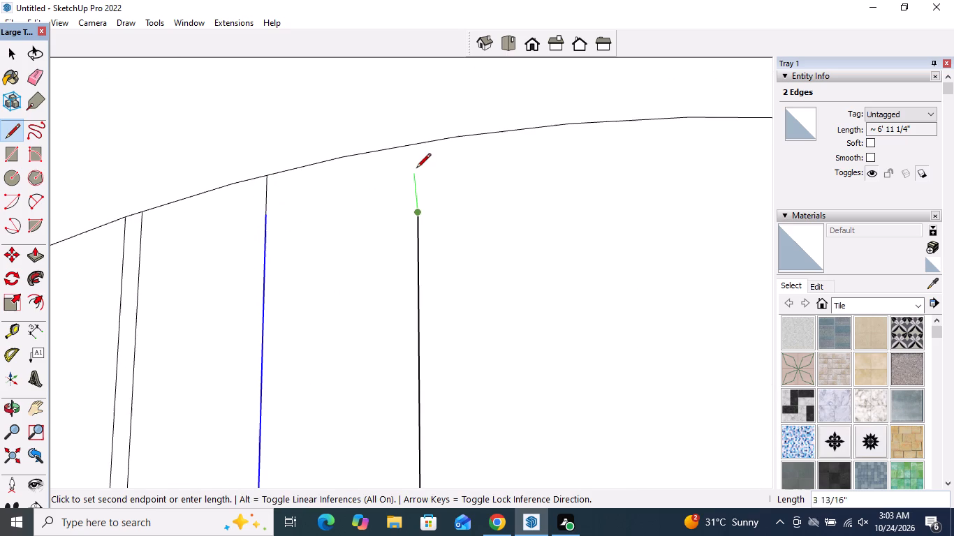
pyautogui.click(422, 145)
pyautogui.scroll(-3, 362, 187)
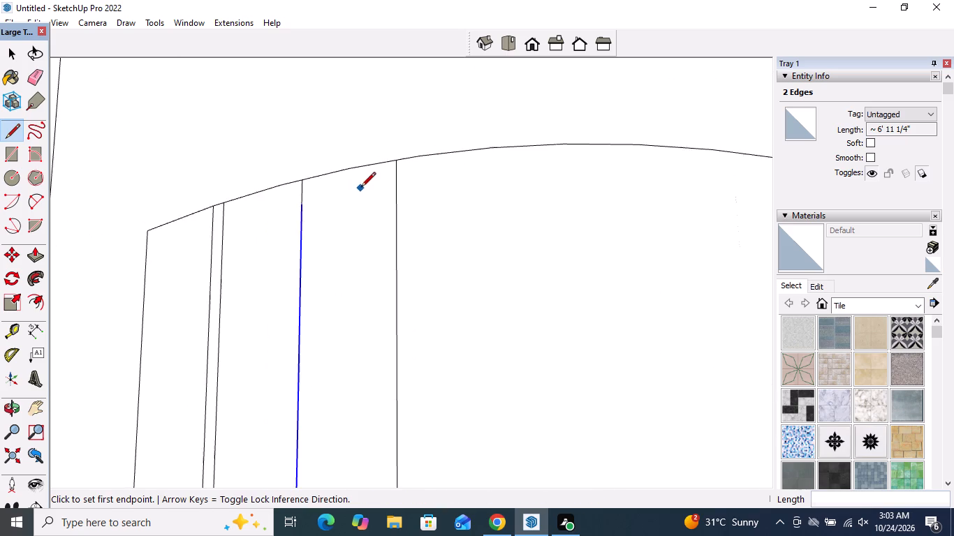
pyautogui.scroll(-13, 361, 188)
pyautogui.scroll(4, 518, 179)
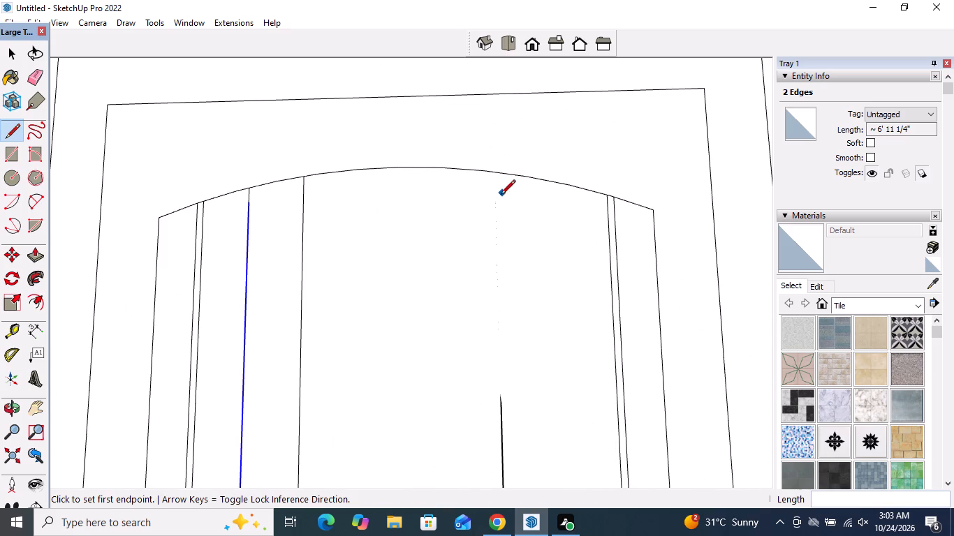
pyautogui.press('space')
# Extend the right lines of the two leftmost new strips and the third strip's left line up to the arch, about 1 3/8", 2 3/16" and 2 1/2".
pyautogui.scroll(-17, 418, 210)
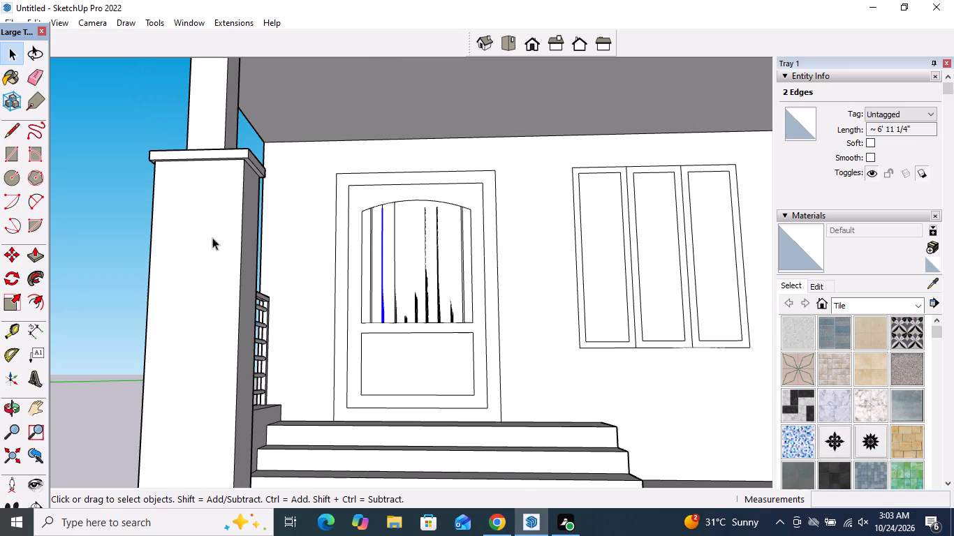
pyautogui.click(116, 230)
pyautogui.moveTo(463, 203); pyautogui.dragTo(416, 240, button='middle')
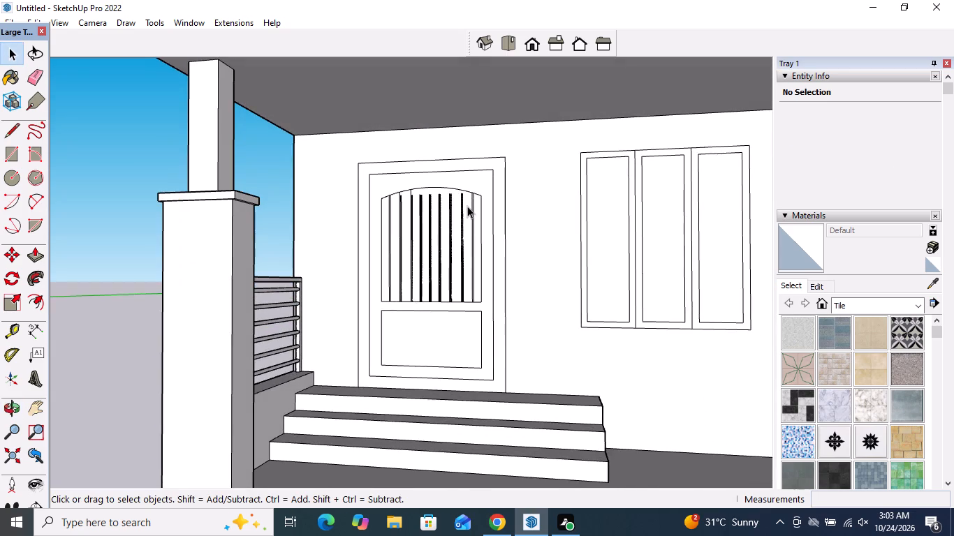
pyautogui.scroll(11, 467, 206)
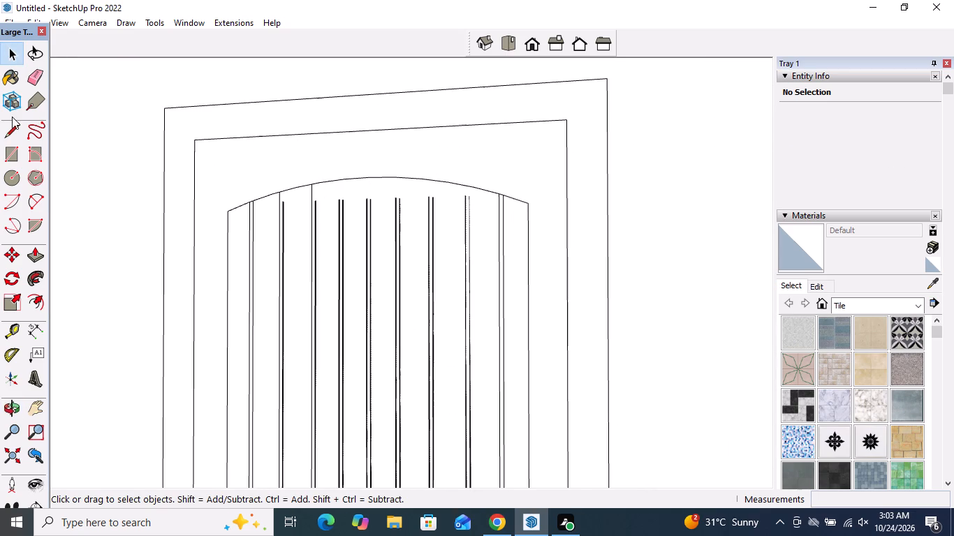
pyautogui.click(18, 135)
pyautogui.scroll(5, 274, 179)
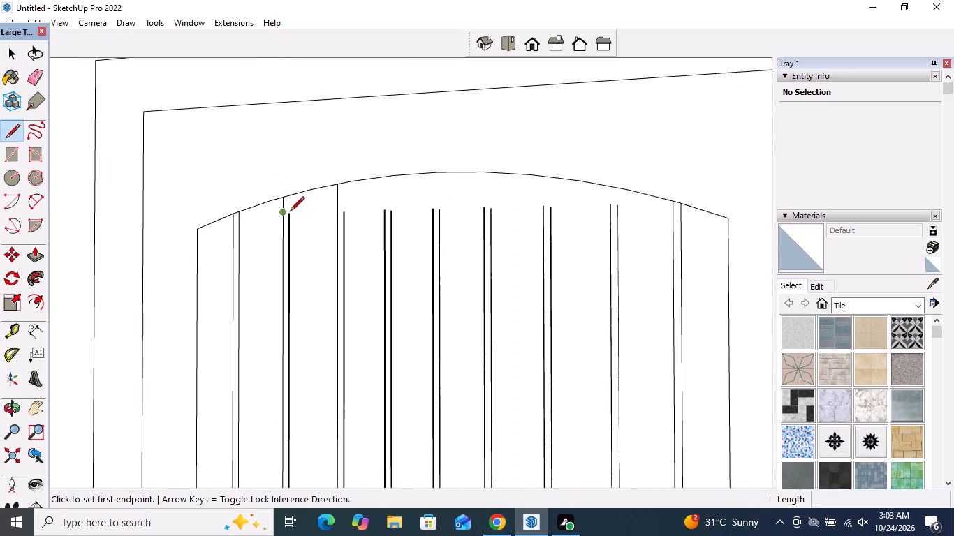
pyautogui.scroll(4, 288, 215)
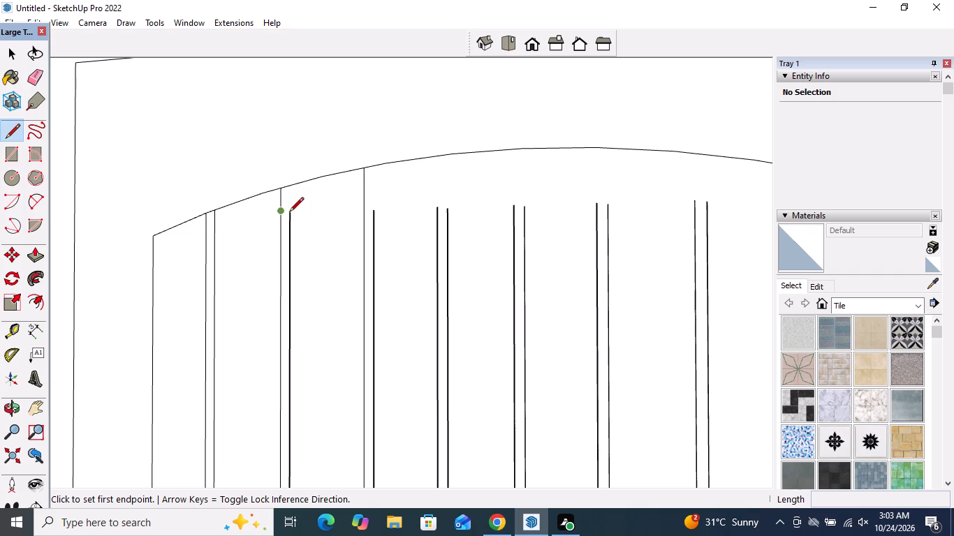
pyautogui.click(293, 213)
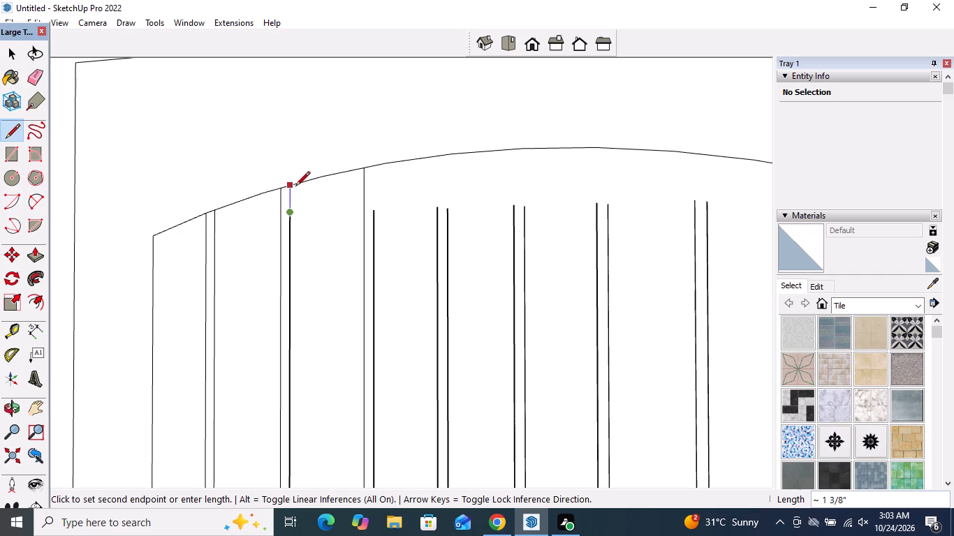
pyautogui.click(295, 187)
pyautogui.click(376, 209)
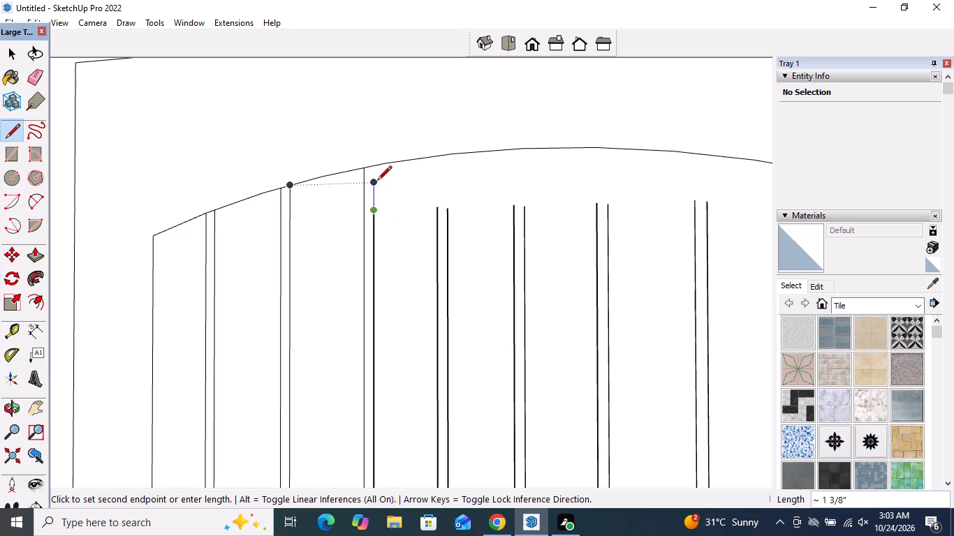
pyautogui.click(375, 167)
pyautogui.click(438, 204)
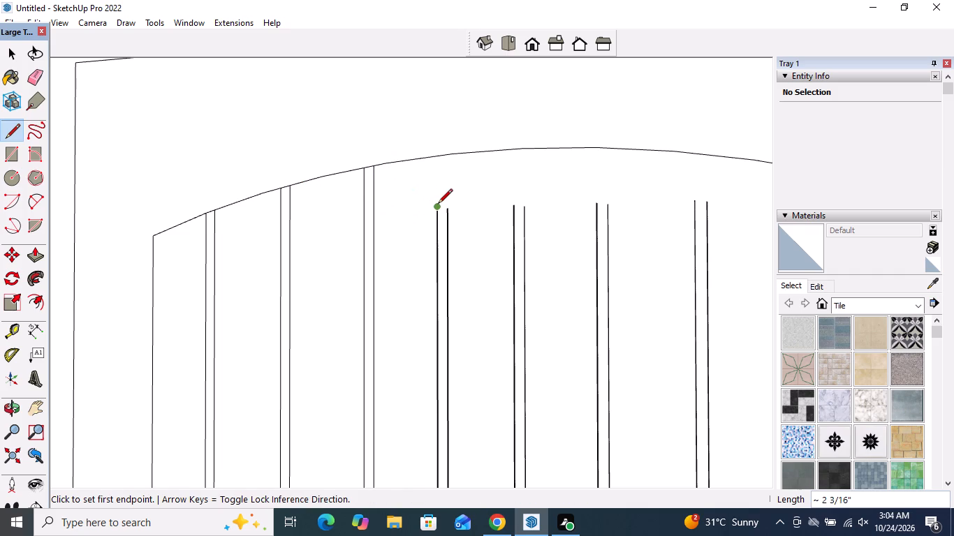
pyautogui.click(435, 158)
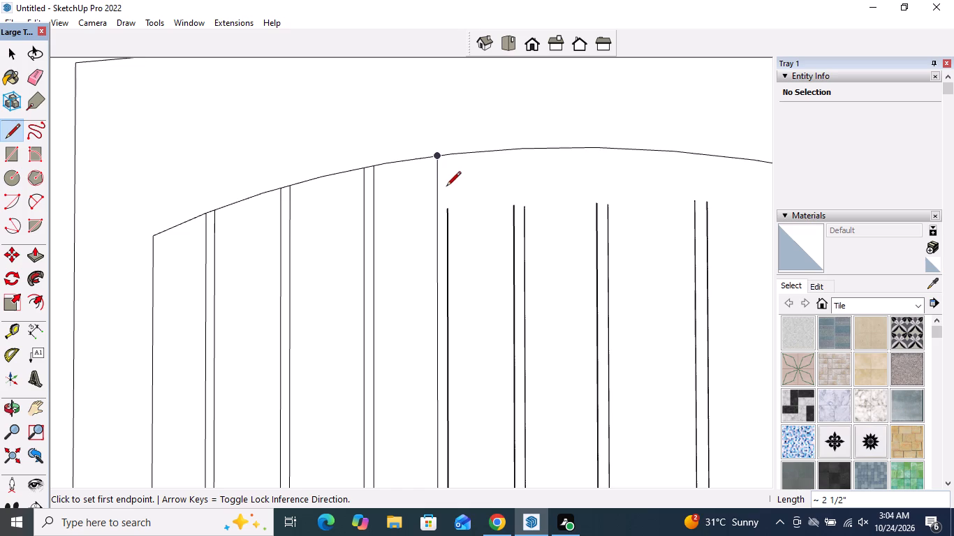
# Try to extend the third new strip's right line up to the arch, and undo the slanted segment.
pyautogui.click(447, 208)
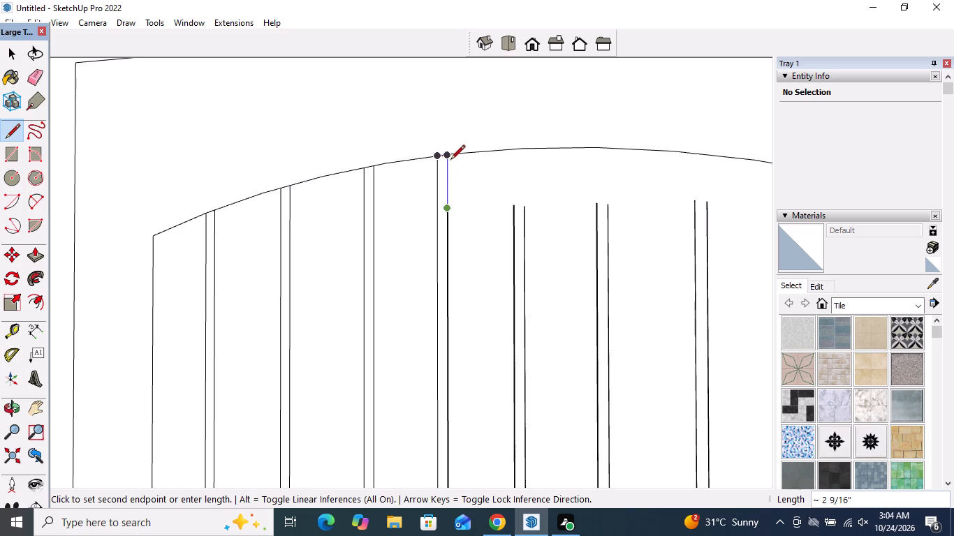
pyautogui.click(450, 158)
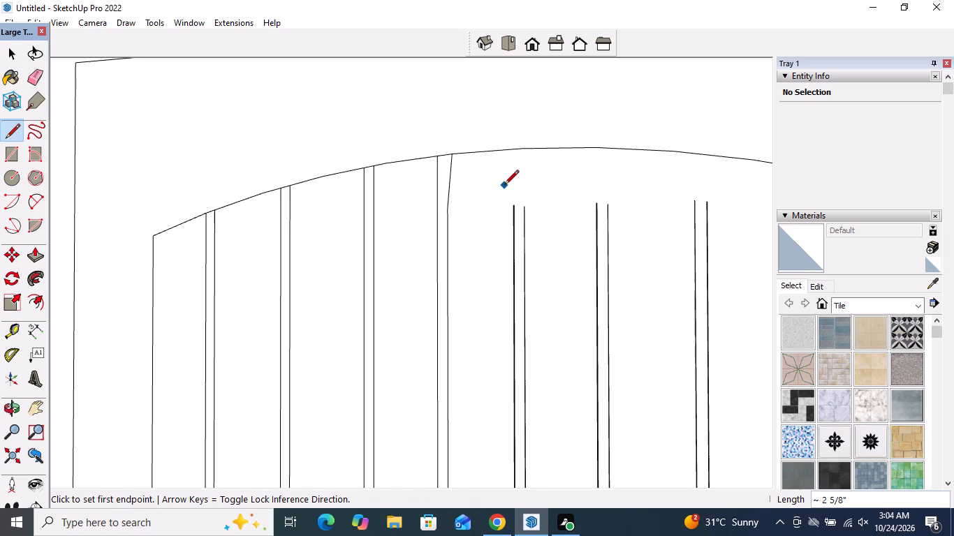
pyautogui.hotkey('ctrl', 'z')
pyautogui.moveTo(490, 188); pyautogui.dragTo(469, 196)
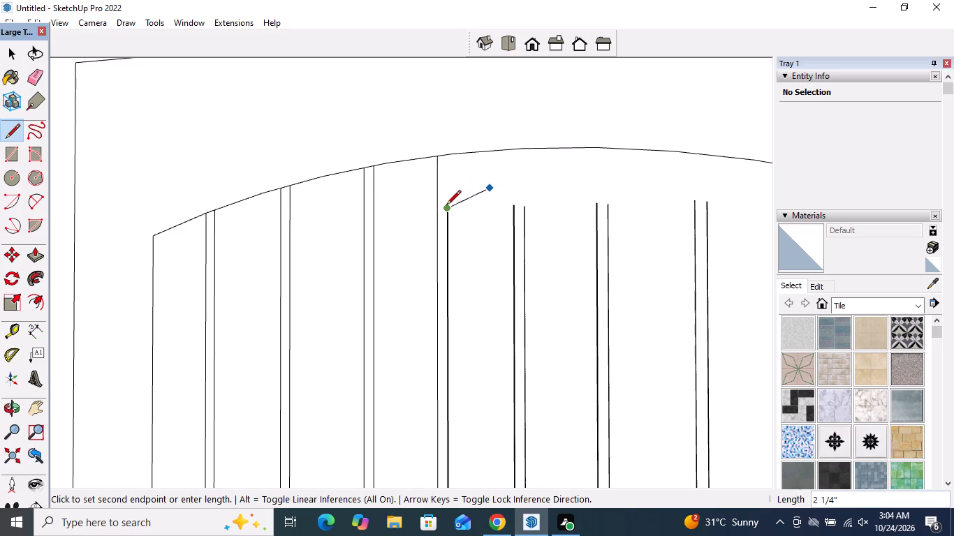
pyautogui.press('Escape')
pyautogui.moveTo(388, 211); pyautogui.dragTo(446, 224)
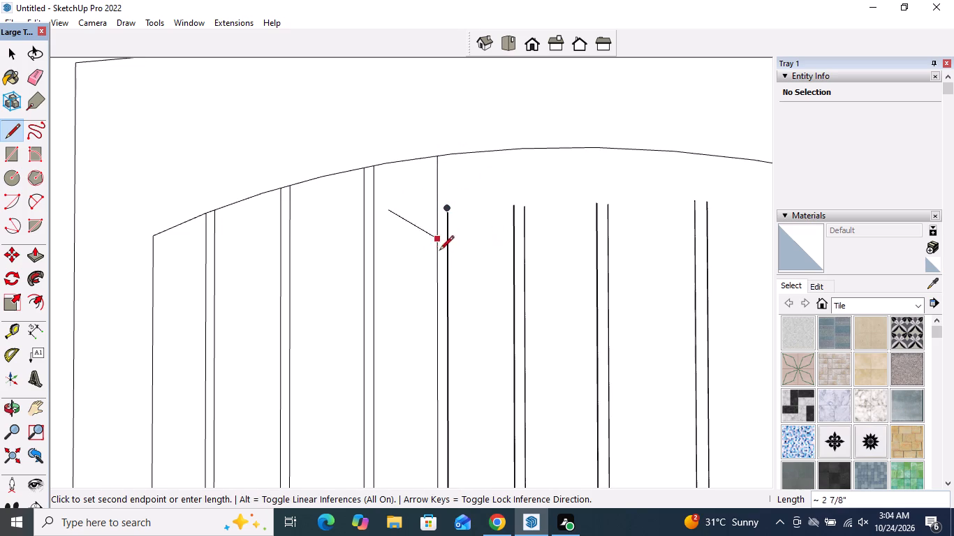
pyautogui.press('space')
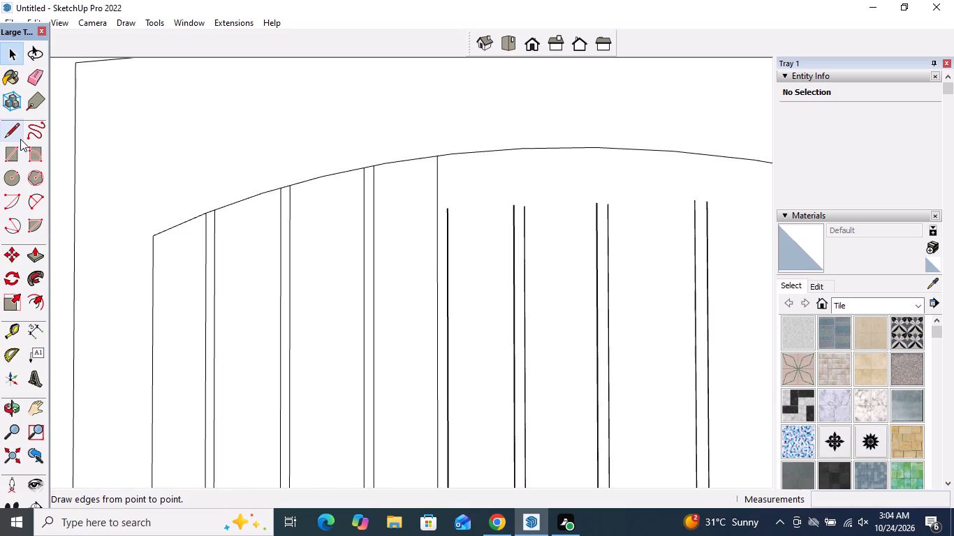
# Extend the third new strip's right line straight up to the arch with a segment about 2 5/8" long.
pyautogui.click(20, 139)
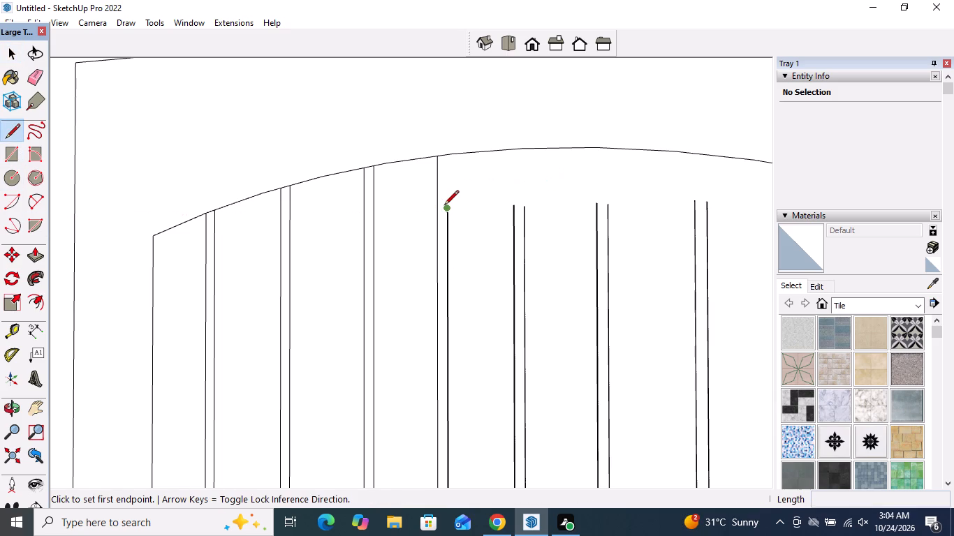
pyautogui.click(444, 206)
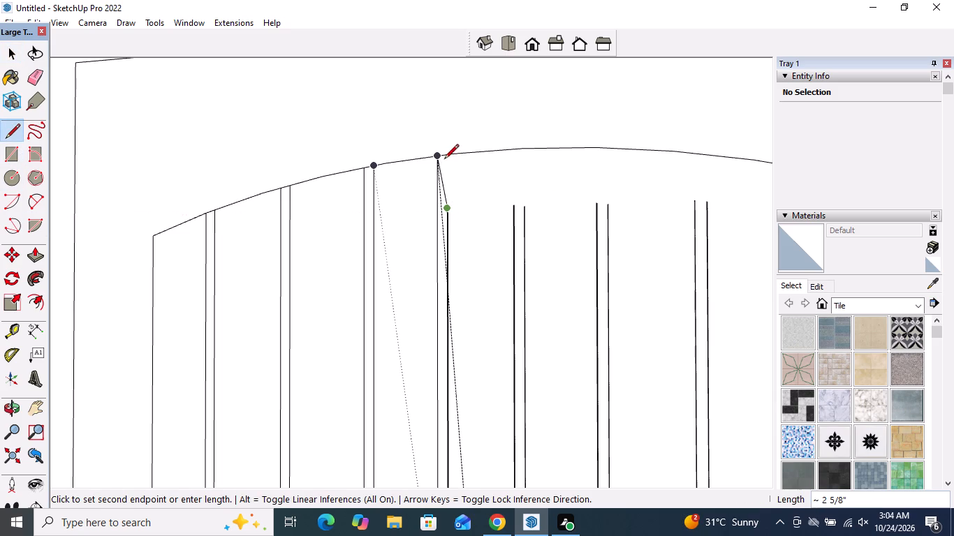
pyautogui.scroll(10, 444, 158)
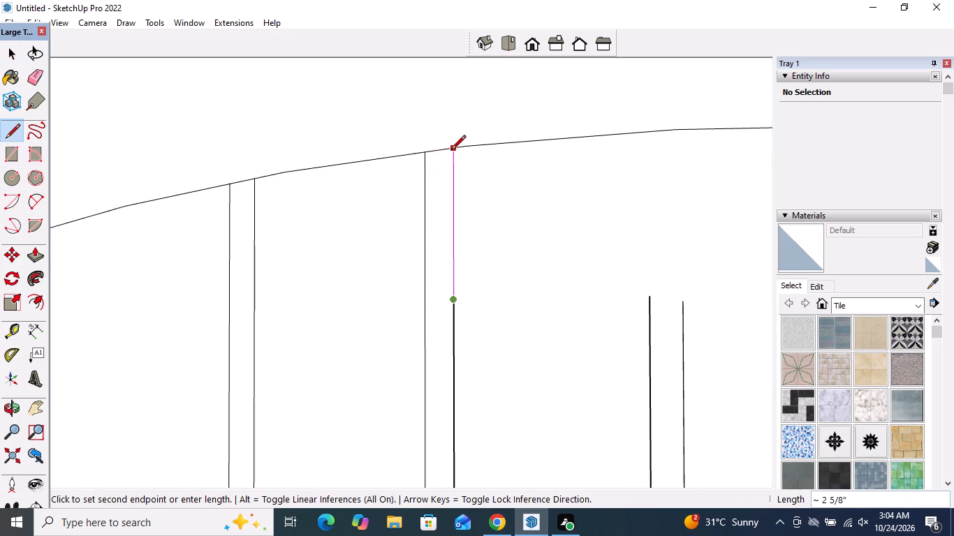
pyautogui.click(451, 151)
# Extend both lines of the fourth new strip from the left up to the arch, about 2 5/8" and 2 3/4".
pyautogui.scroll(-5, 346, 191)
pyautogui.scroll(4, 517, 218)
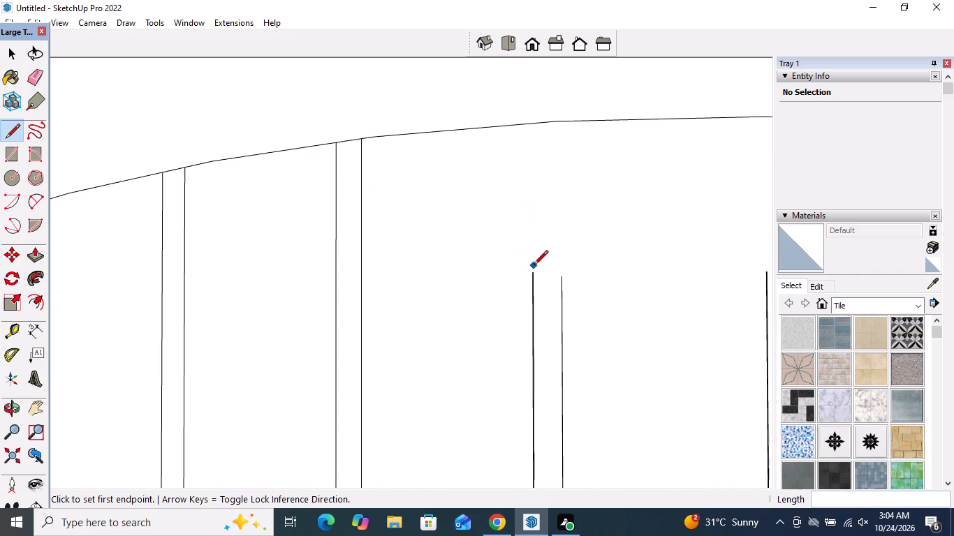
pyautogui.click(534, 271)
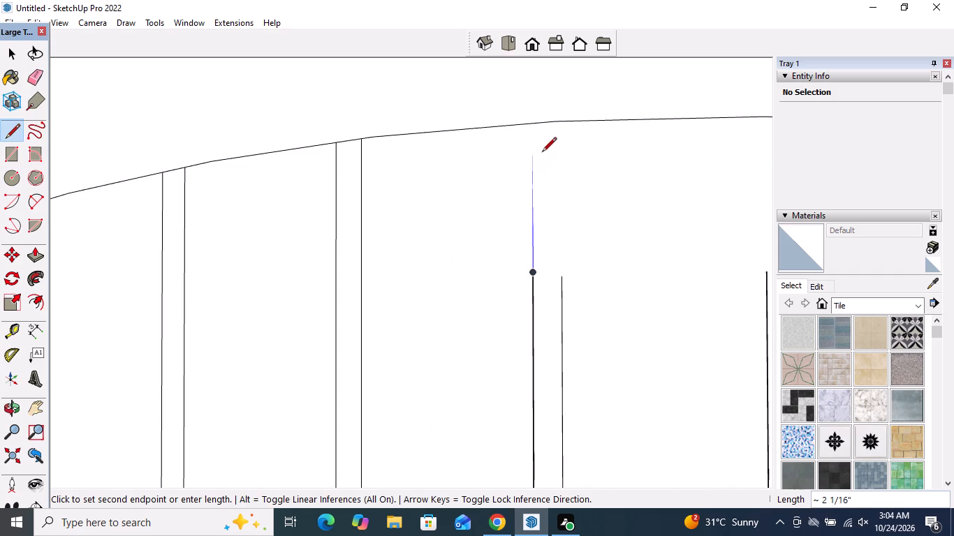
pyautogui.click(536, 124)
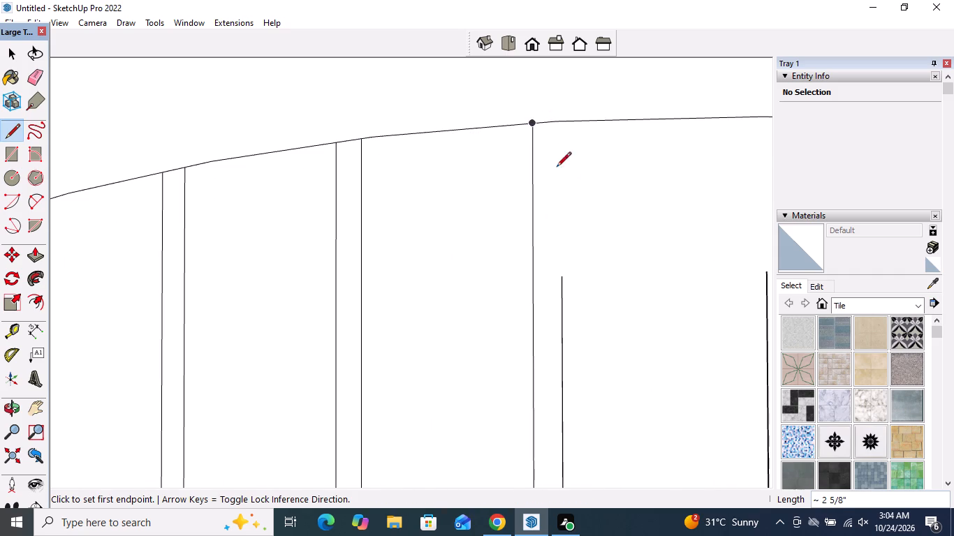
pyautogui.click(563, 276)
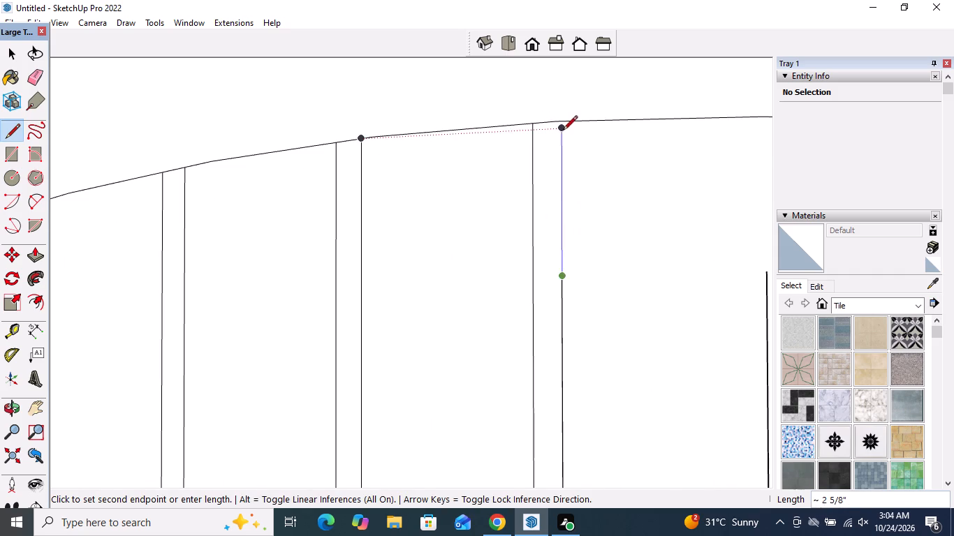
pyautogui.scroll(12, 563, 131)
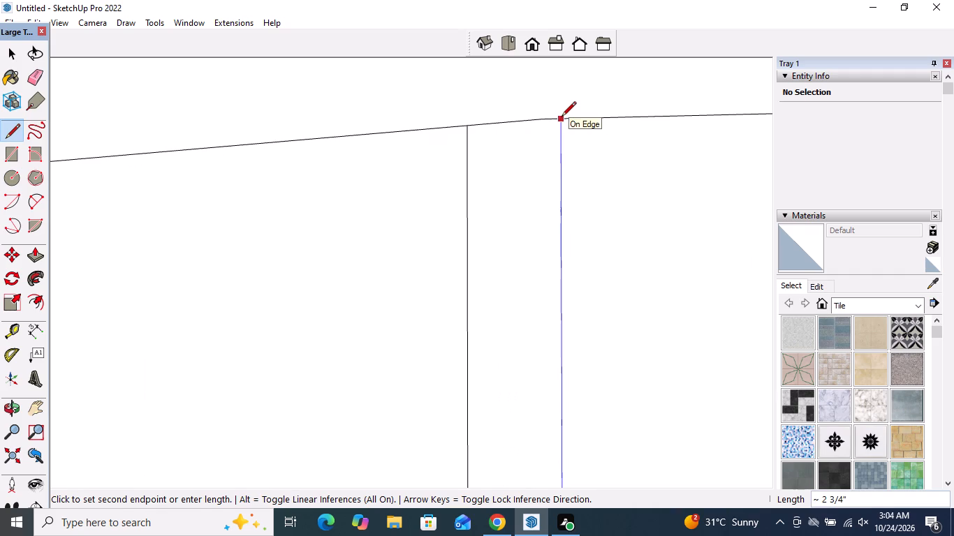
pyautogui.click(562, 117)
# Extend both lines of the fifth new strip, at the arch's peak, up to the arch by about 2 9/16" each.
pyautogui.scroll(-16, 478, 163)
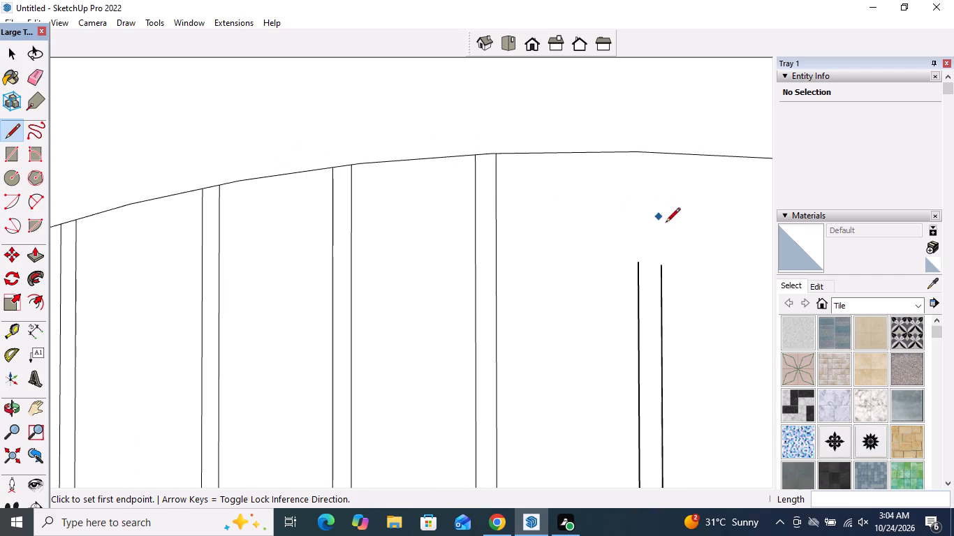
pyautogui.scroll(8, 689, 234)
pyautogui.scroll(-3, 659, 260)
pyautogui.scroll(1, 664, 78)
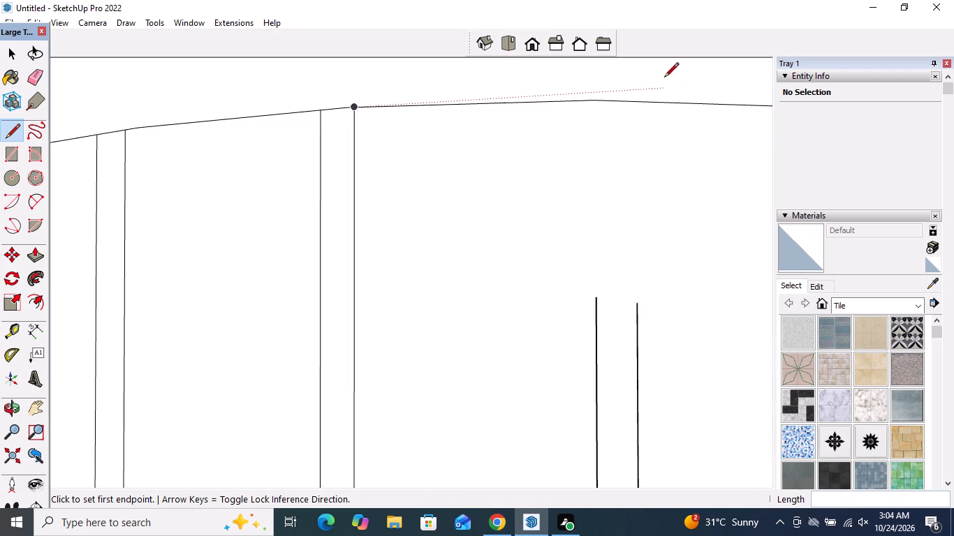
pyautogui.scroll(1, 664, 78)
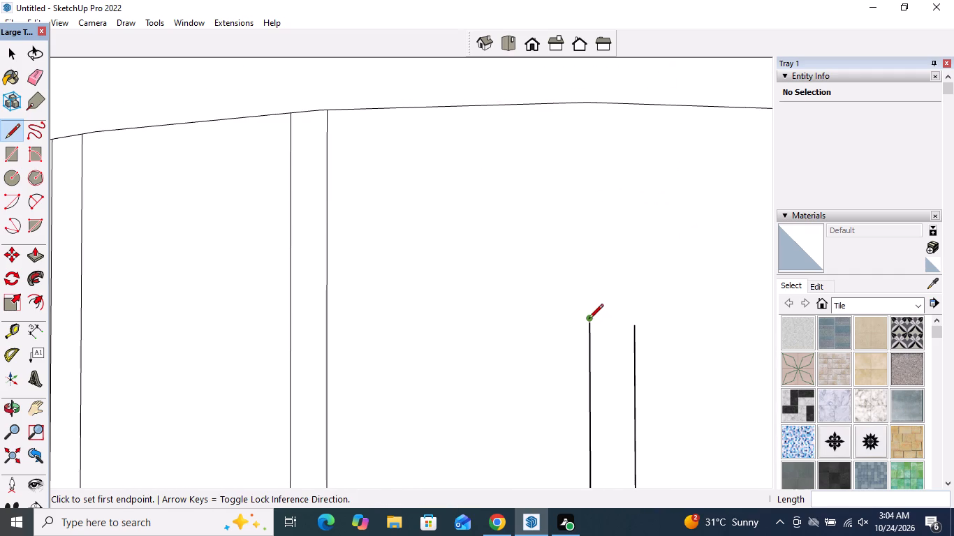
pyautogui.click(589, 320)
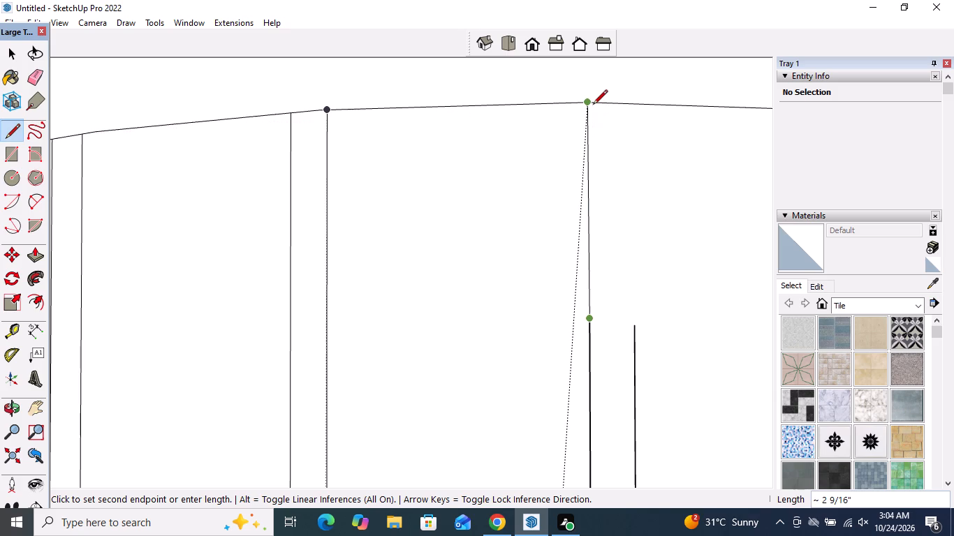
pyautogui.scroll(4, 593, 105)
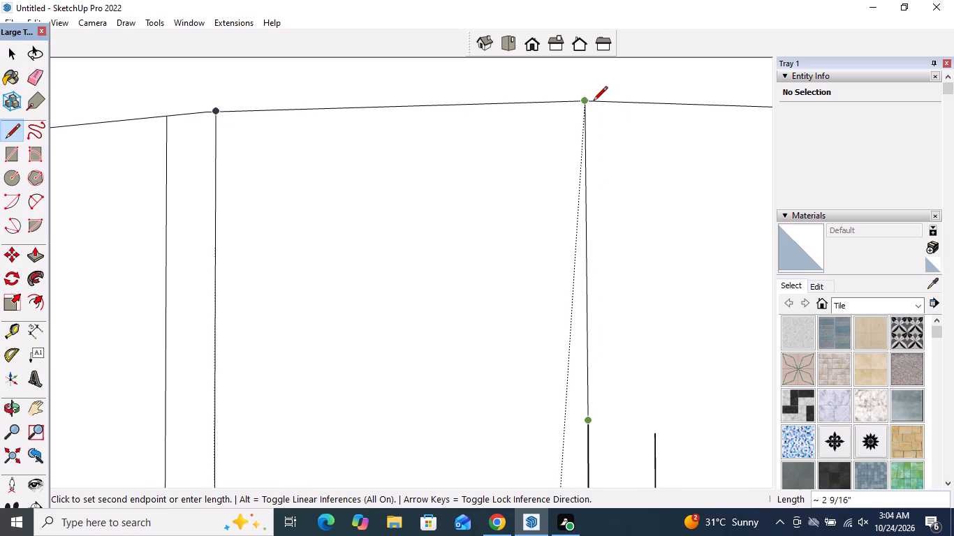
pyautogui.click(590, 102)
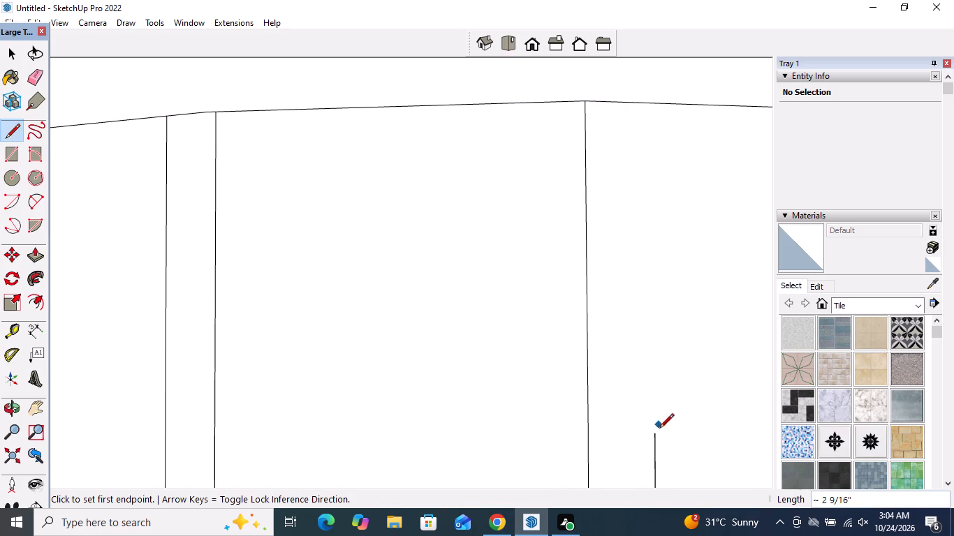
pyautogui.click(654, 433)
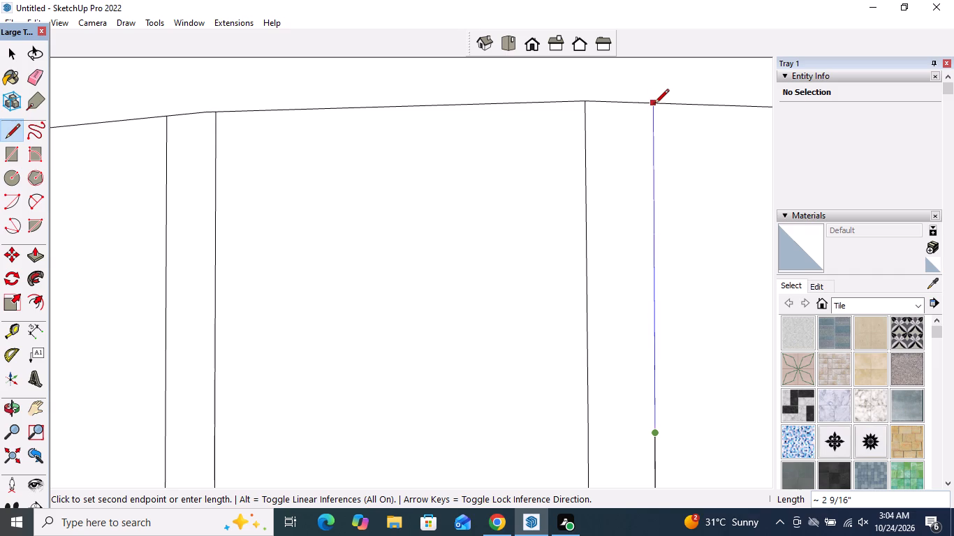
pyautogui.click(656, 105)
# Extend both lines of the sixth new strip from the left up to the arch, the left one by about 2 1/16".
pyautogui.scroll(-9, 381, 225)
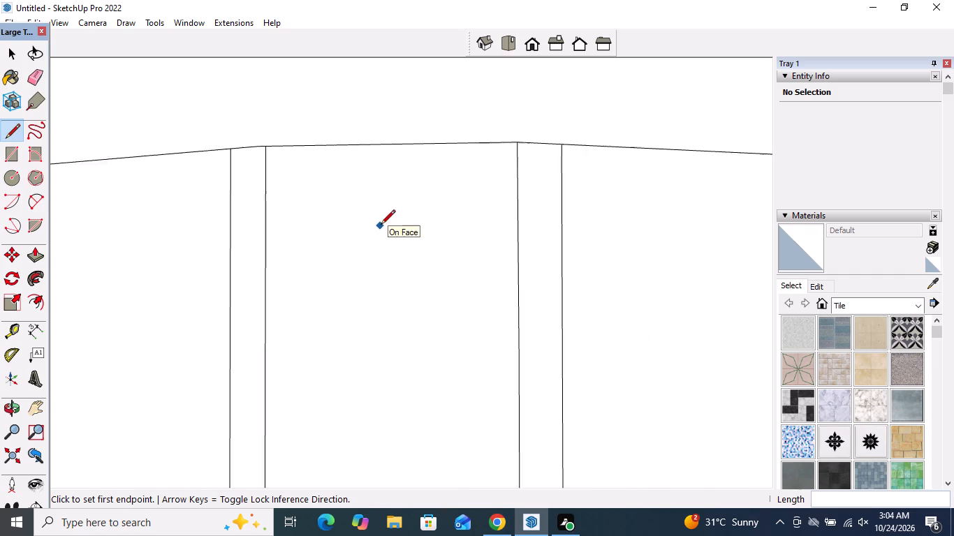
pyautogui.scroll(-7, 381, 225)
pyautogui.scroll(5, 562, 199)
pyautogui.scroll(4, 575, 264)
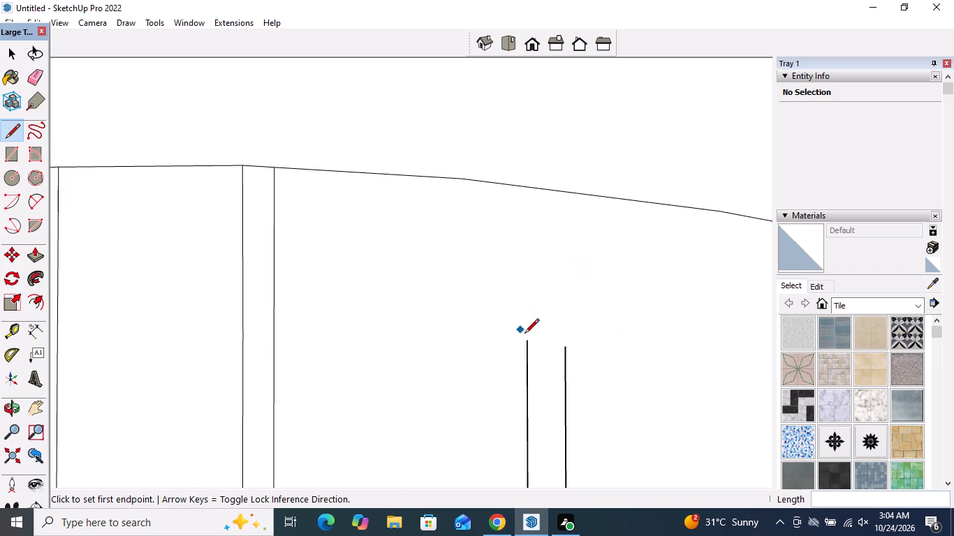
pyautogui.click(527, 341)
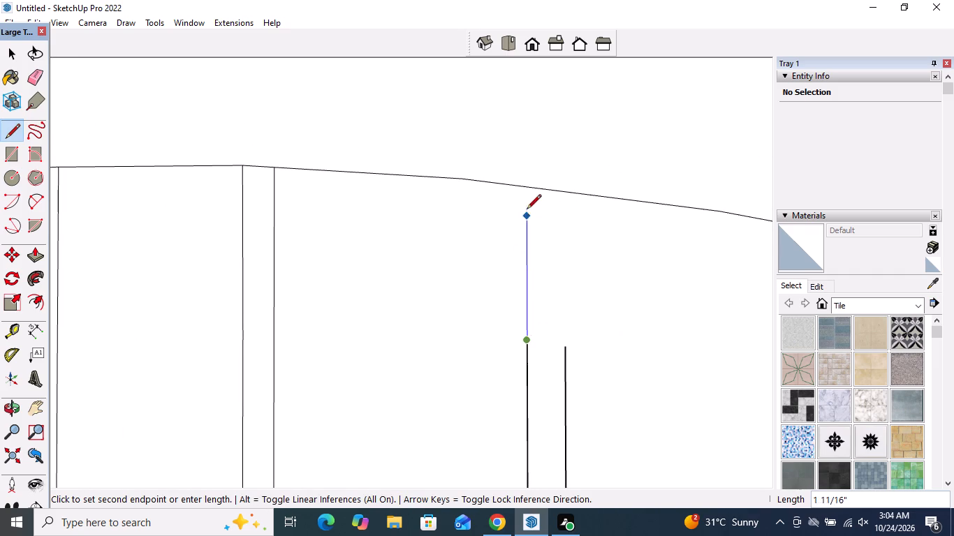
pyautogui.scroll(9, 532, 191)
pyautogui.click(521, 183)
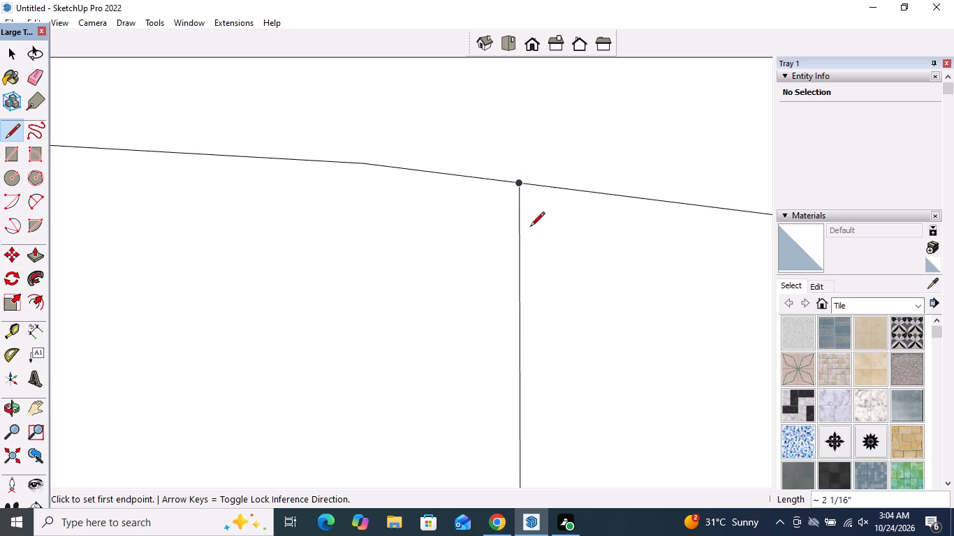
pyautogui.scroll(-5, 530, 231)
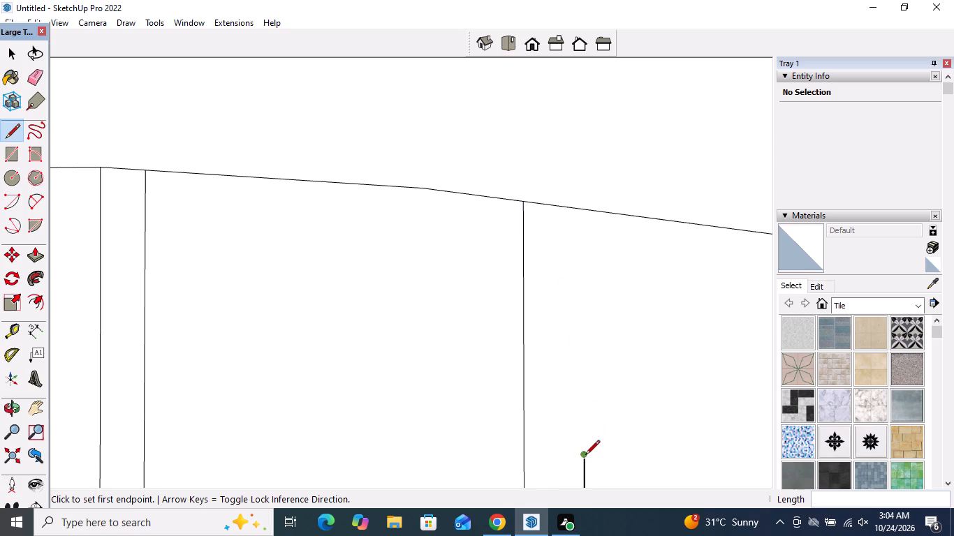
pyautogui.click(584, 455)
pyautogui.scroll(8, 594, 287)
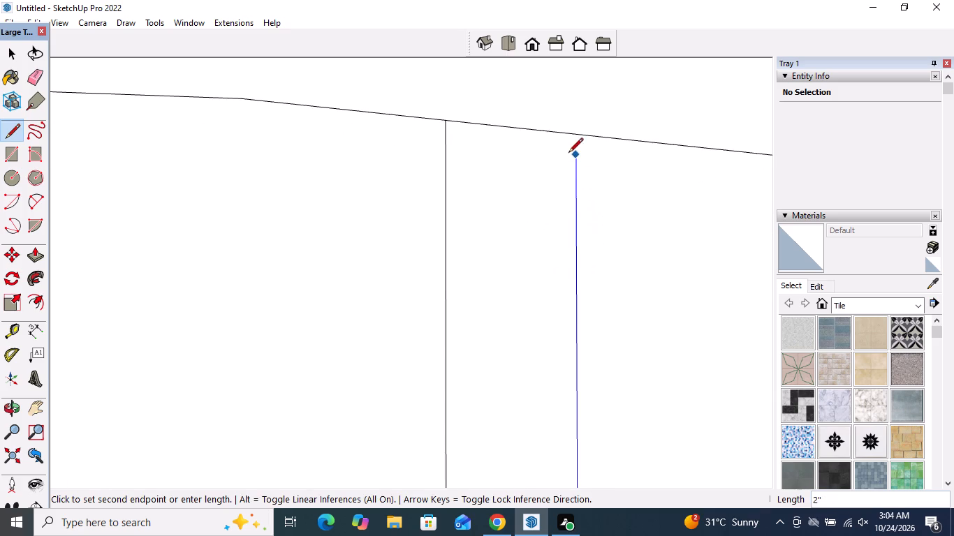
pyautogui.click(576, 133)
# Extend both lines of the seventh new strip from the left up to the arch by about 1 3/16" each.
pyautogui.scroll(-4, 405, 204)
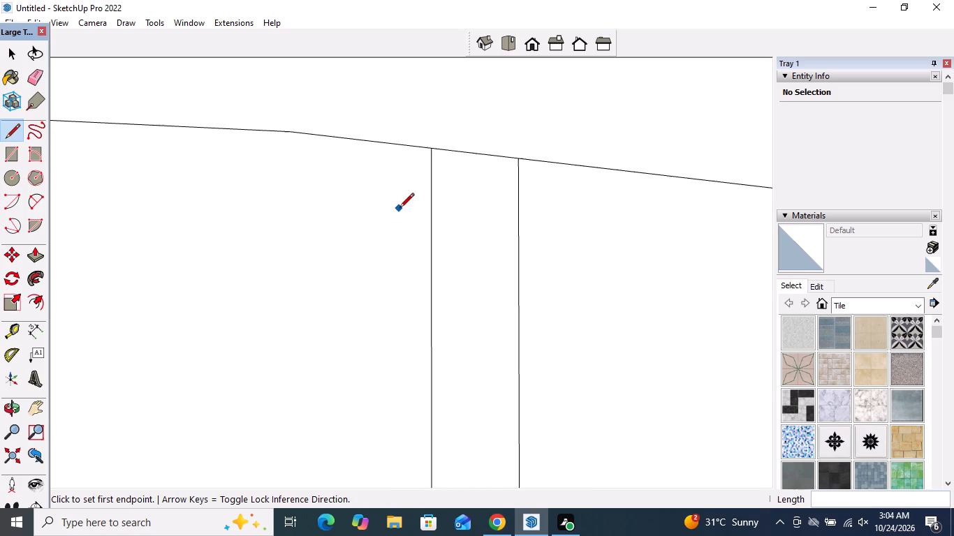
pyautogui.scroll(-19, 399, 209)
pyautogui.scroll(7, 609, 243)
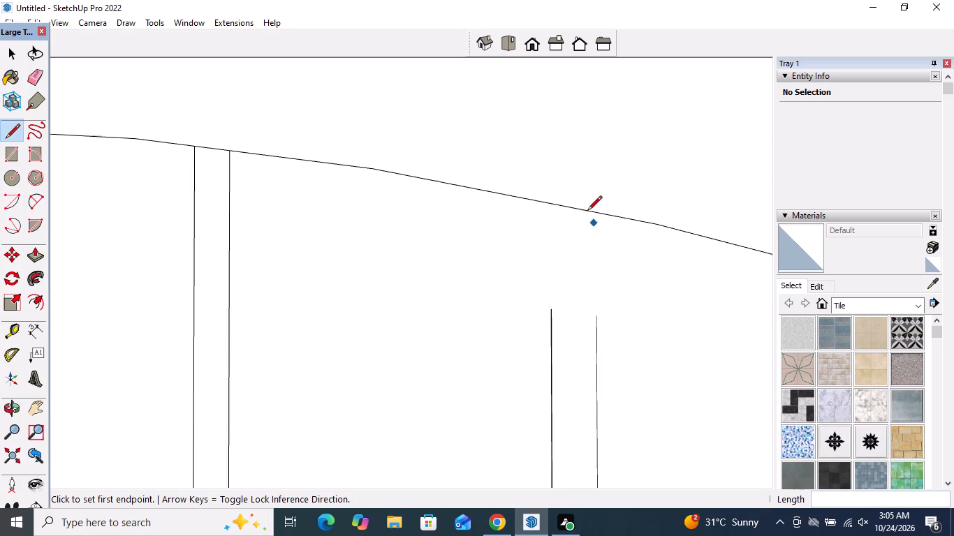
pyautogui.scroll(10, 587, 211)
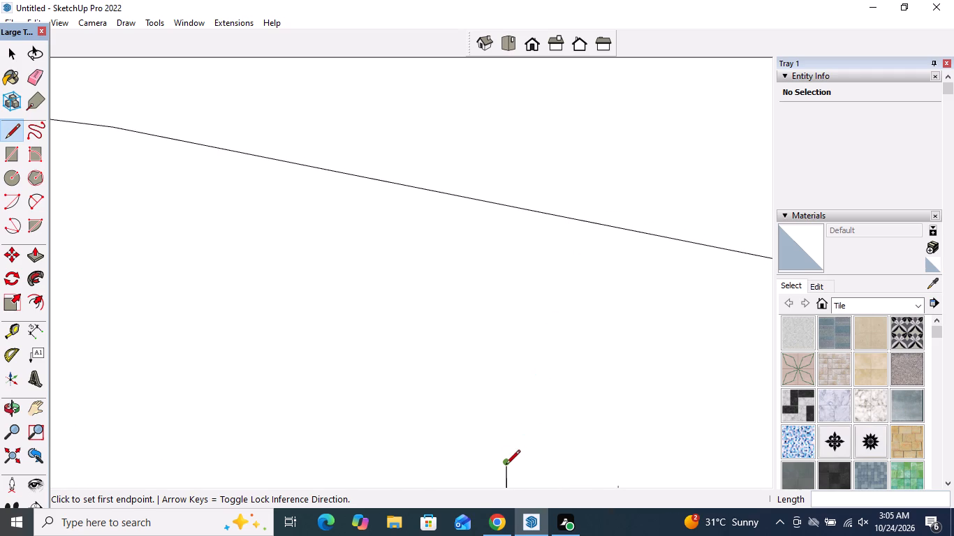
pyautogui.moveTo(506, 466); pyautogui.dragTo(506, 458)
pyautogui.click(508, 205)
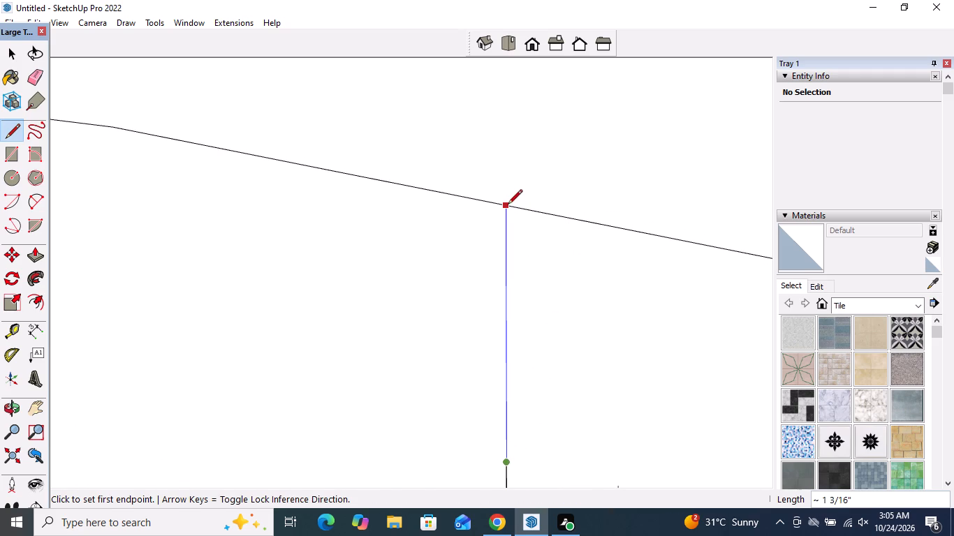
pyautogui.scroll(-5, 508, 205)
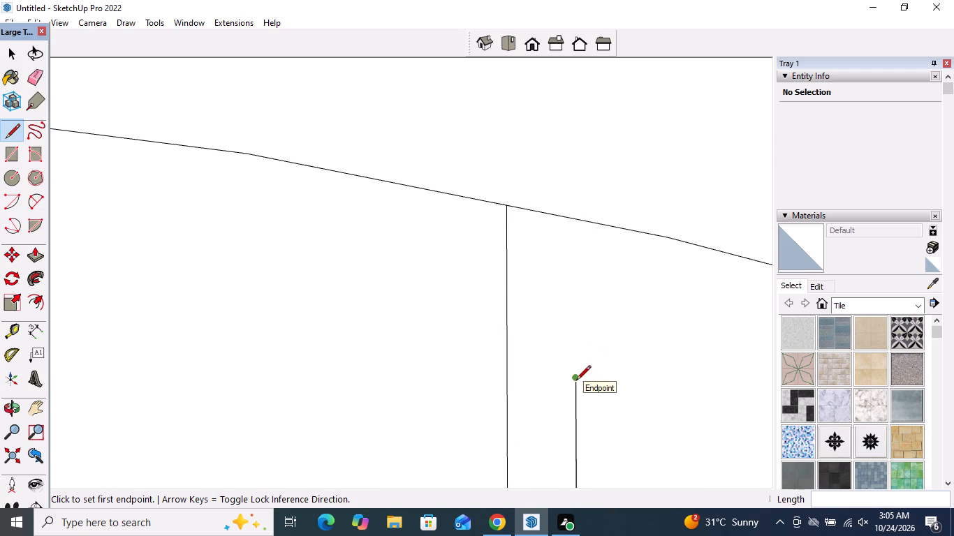
pyautogui.click(576, 381)
pyautogui.scroll(8, 578, 237)
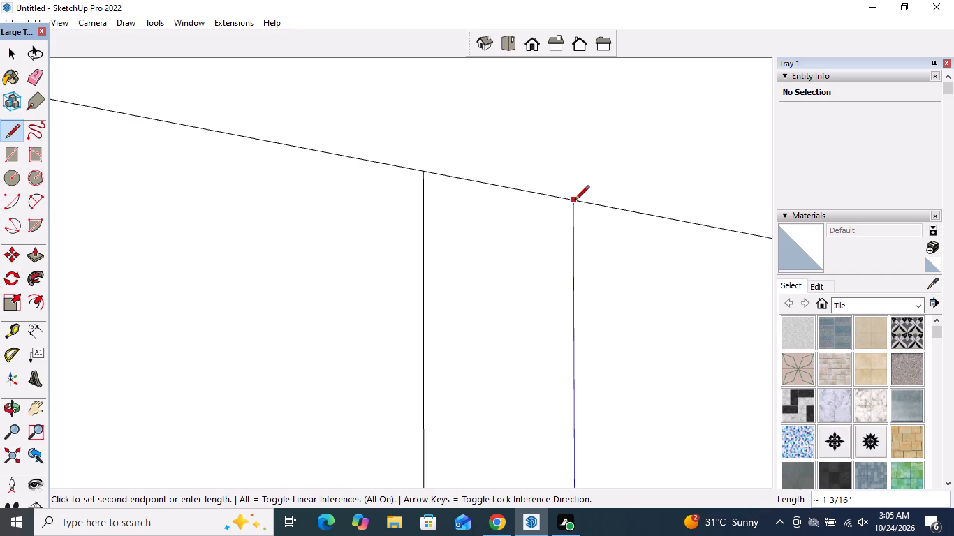
pyautogui.click(575, 201)
pyautogui.press('space')
# Draw a 1' 9 1/2" vertical line across the door's lower panel, aligned with the left line of the upper panel's first strip.
pyautogui.scroll(-9, 575, 201)
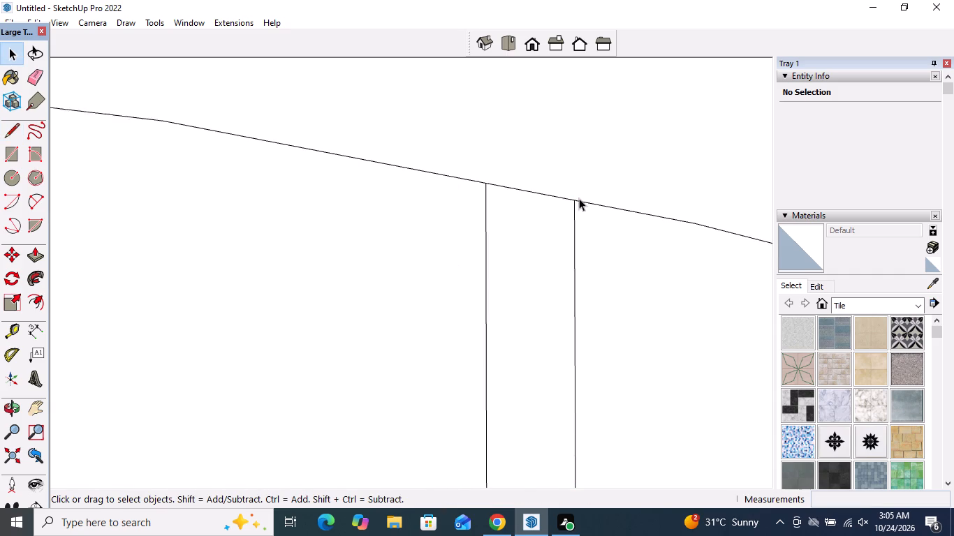
pyautogui.scroll(-15, 579, 198)
pyautogui.scroll(-13, 579, 198)
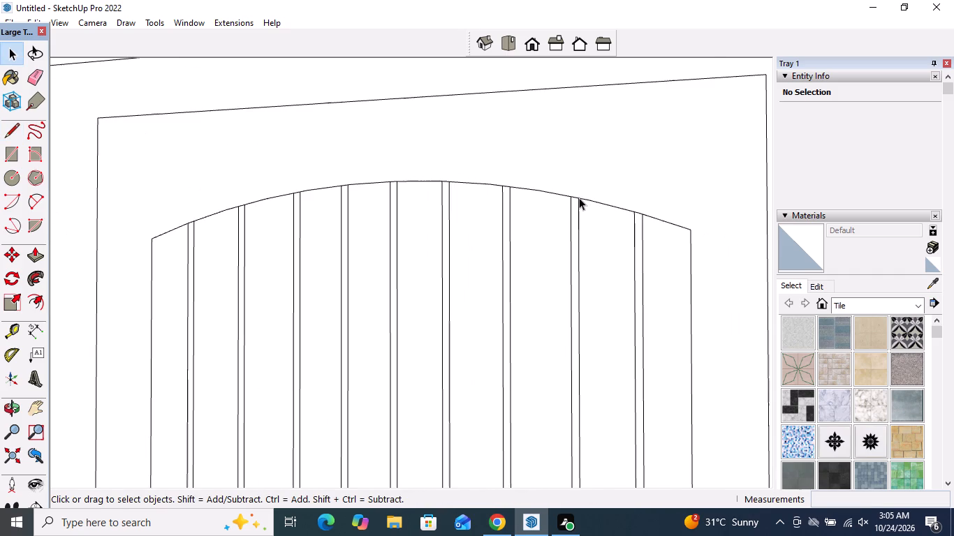
pyautogui.scroll(-15, 579, 198)
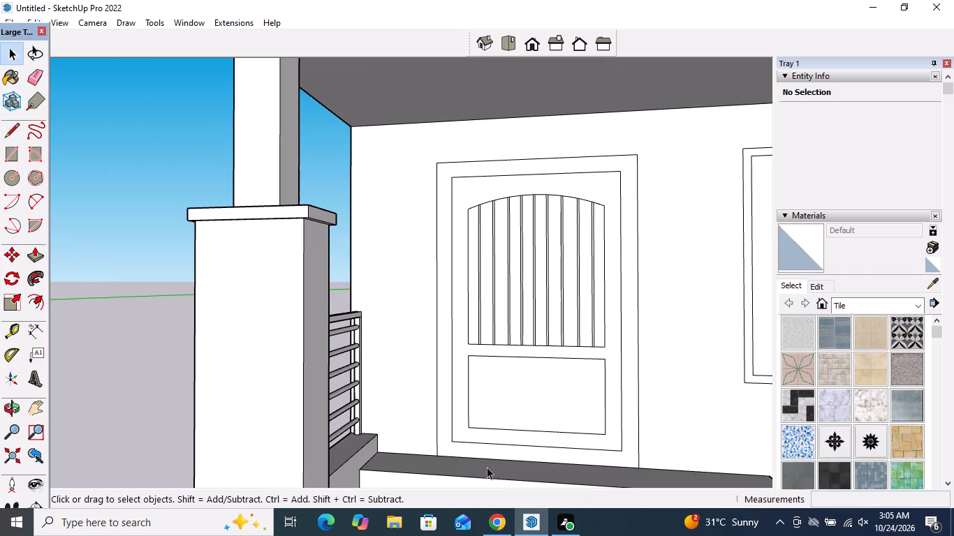
pyautogui.moveTo(499, 448); pyautogui.dragTo(522, 394, button='middle')
pyautogui.scroll(-4, 478, 181)
pyautogui.scroll(5, 561, 352)
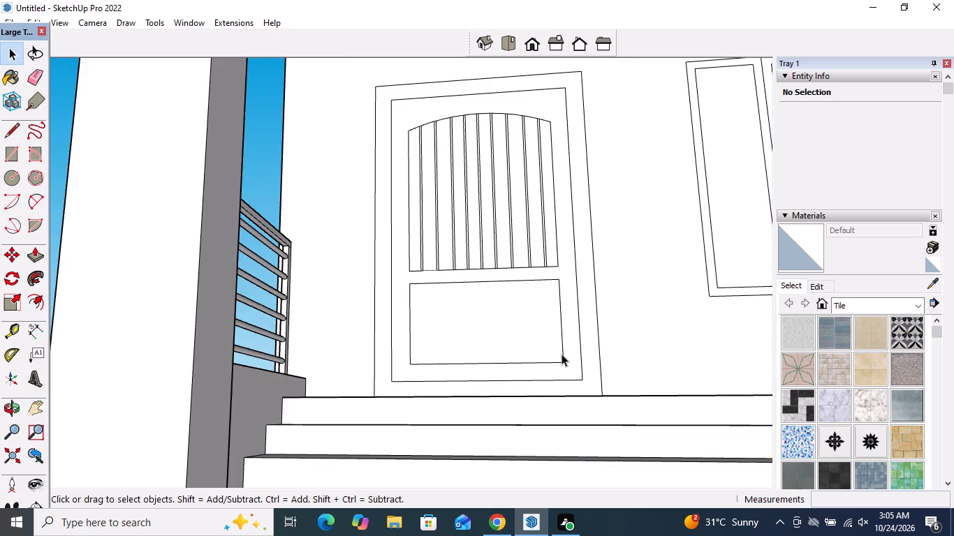
pyautogui.scroll(4, 562, 354)
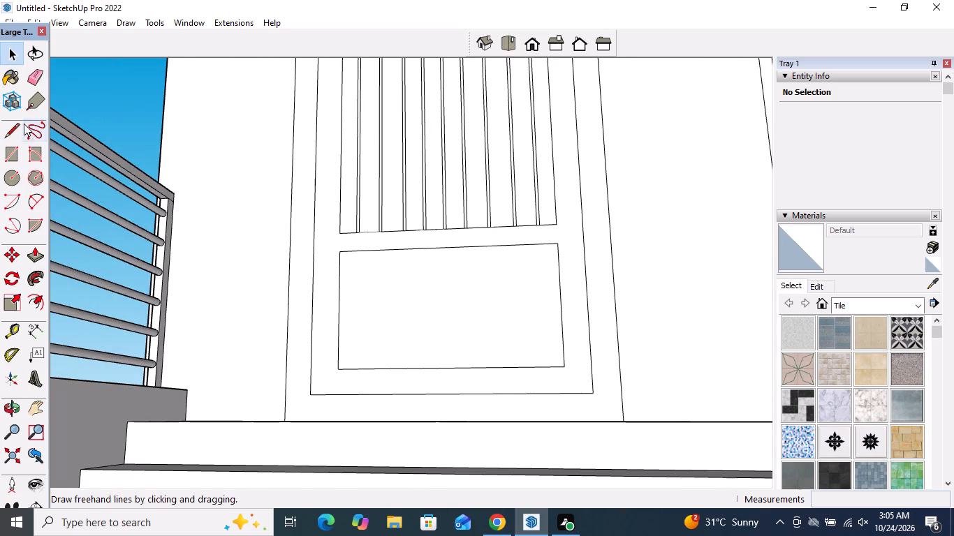
pyautogui.click(8, 133)
pyautogui.scroll(3, 392, 362)
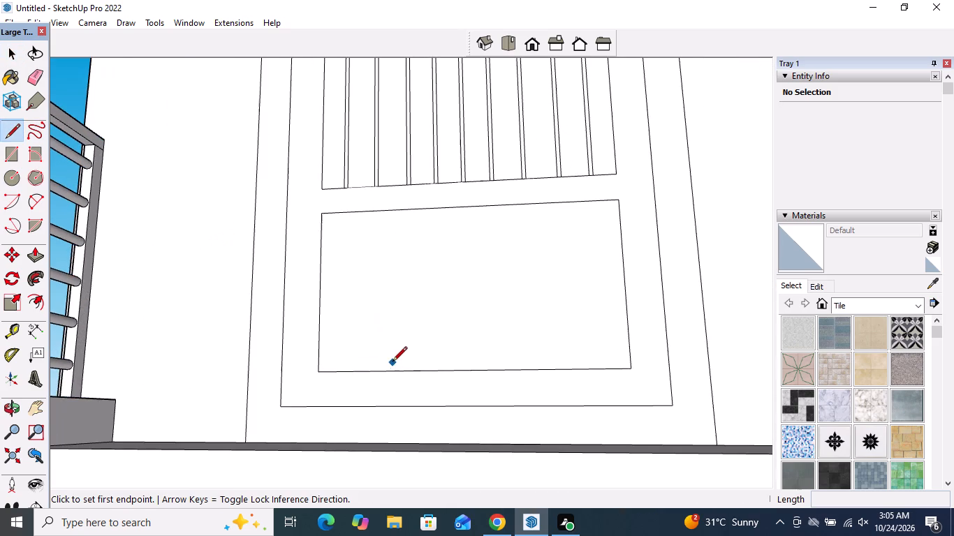
pyautogui.scroll(3, 343, 220)
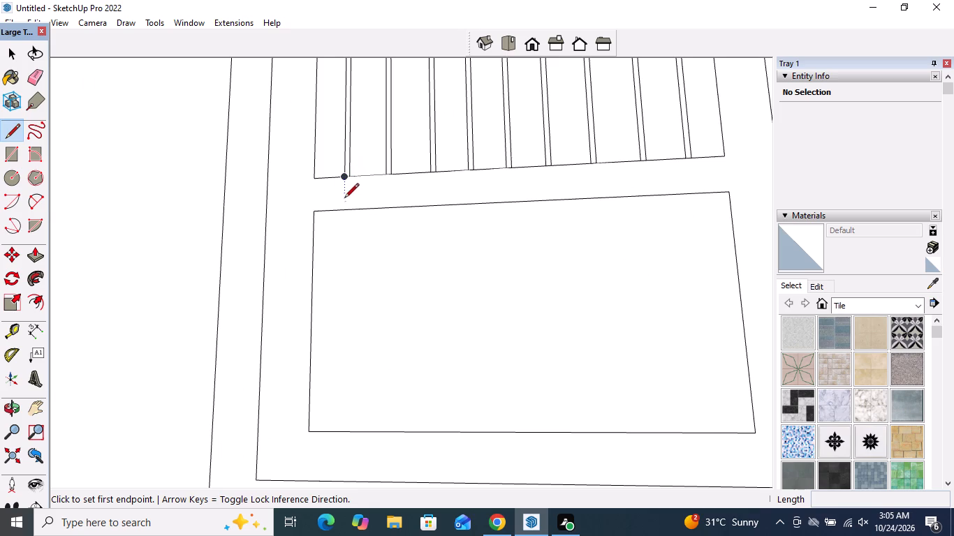
pyautogui.click(345, 210)
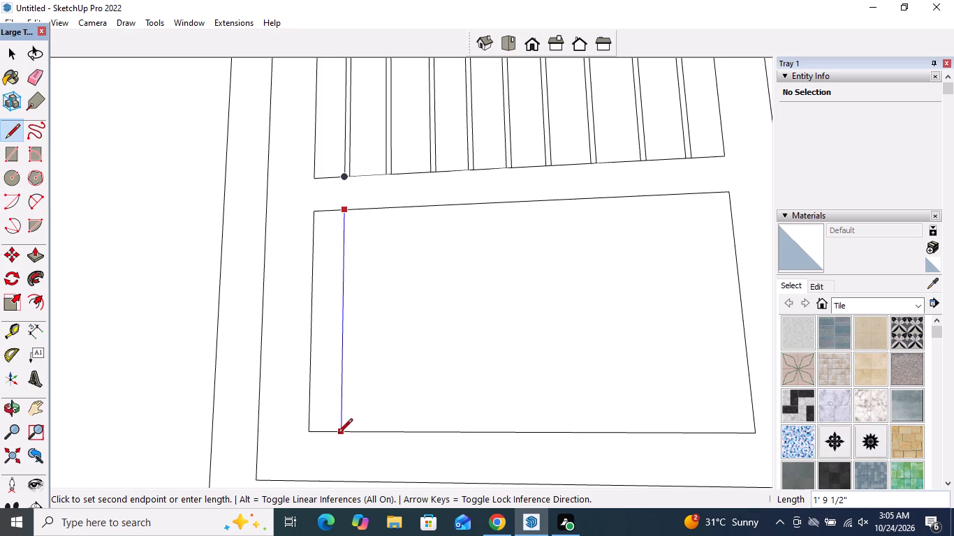
pyautogui.click(339, 435)
# Draw the lower panel's first strip's right line down to the bottom edge, aligned with the right line of the strip above.
pyautogui.scroll(2, 352, 200)
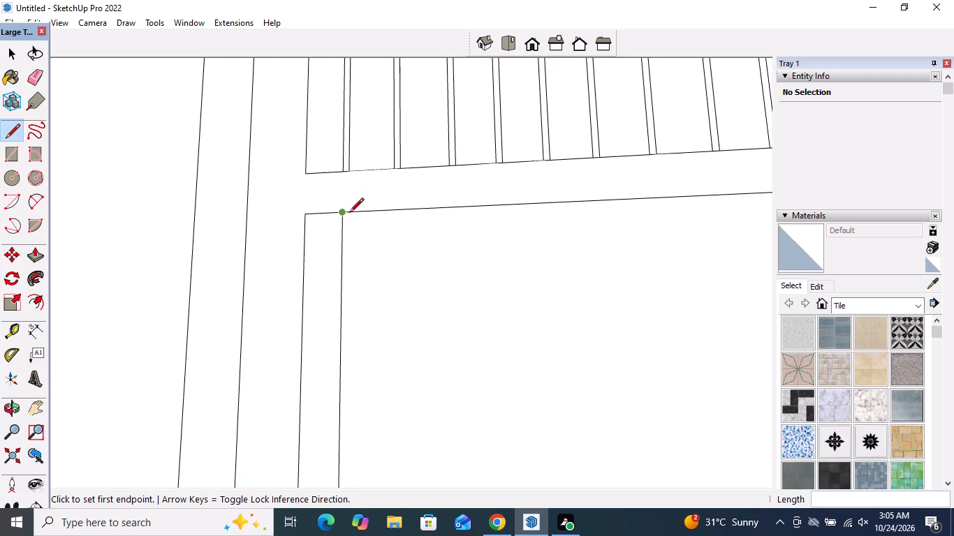
pyautogui.scroll(8, 346, 179)
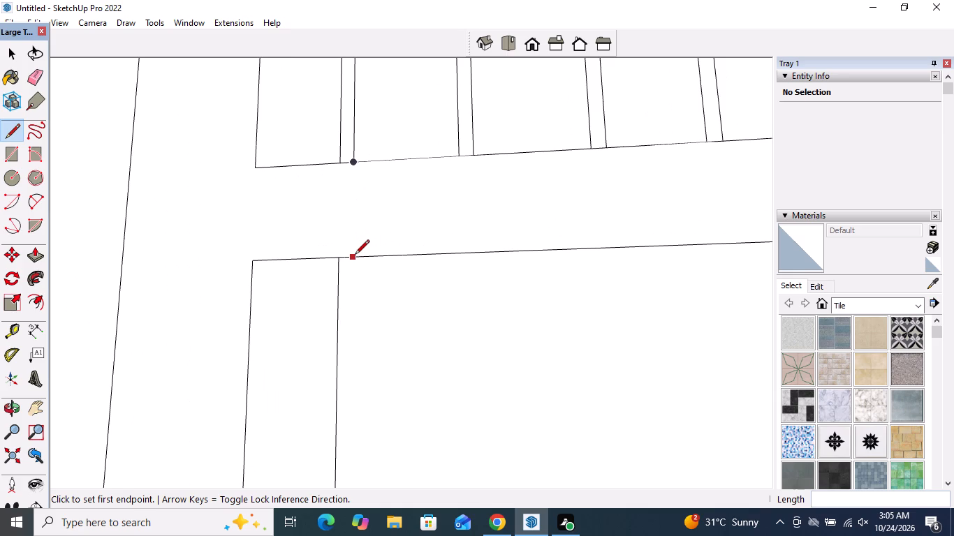
pyautogui.click(352, 258)
pyautogui.scroll(-11, 355, 218)
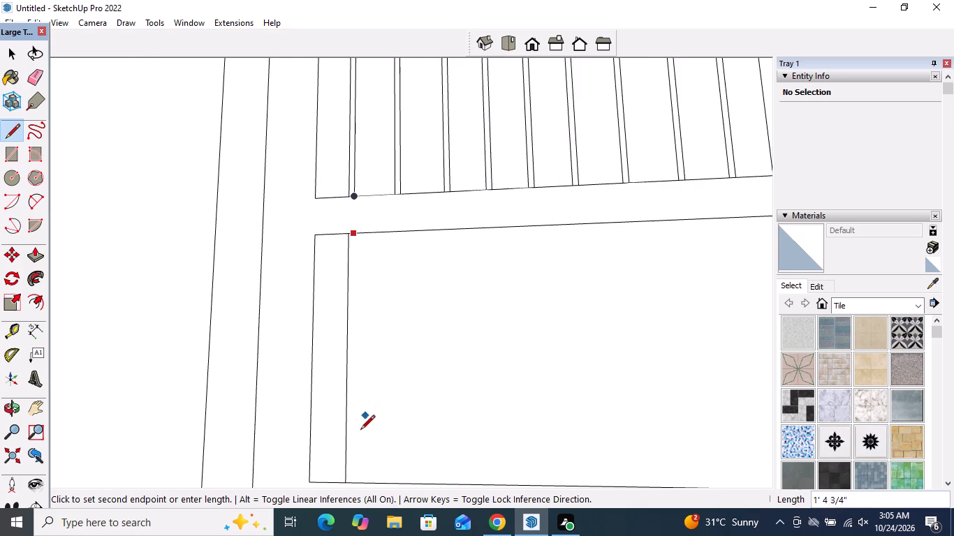
pyautogui.scroll(-4, 351, 469)
pyautogui.scroll(15, 352, 476)
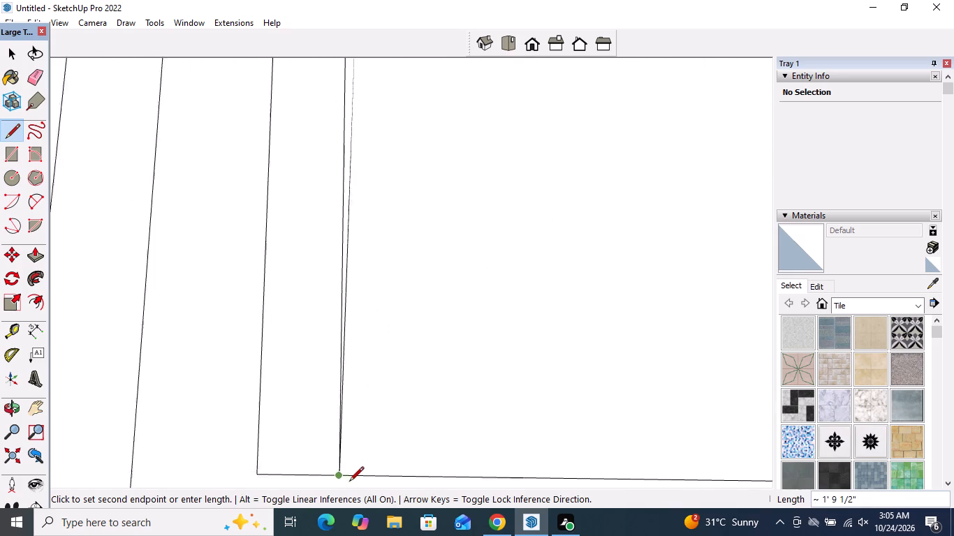
pyautogui.scroll(2, 349, 482)
pyautogui.click(354, 473)
# Draw the right line of the lower panel's second strip, 1' 9 1/2" long, aligned with the right line of the strip above.
pyautogui.scroll(-4, 358, 436)
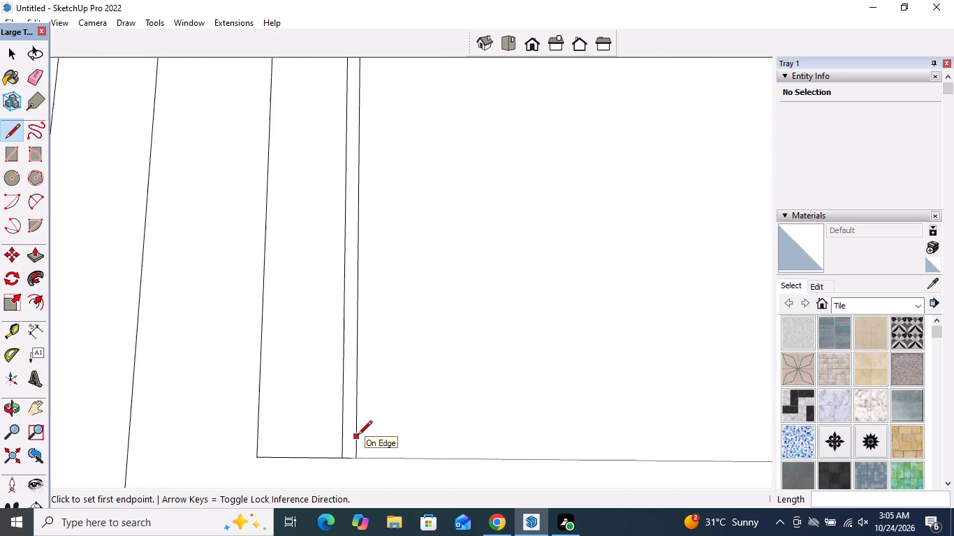
pyautogui.scroll(-12, 358, 436)
pyautogui.scroll(3, 402, 213)
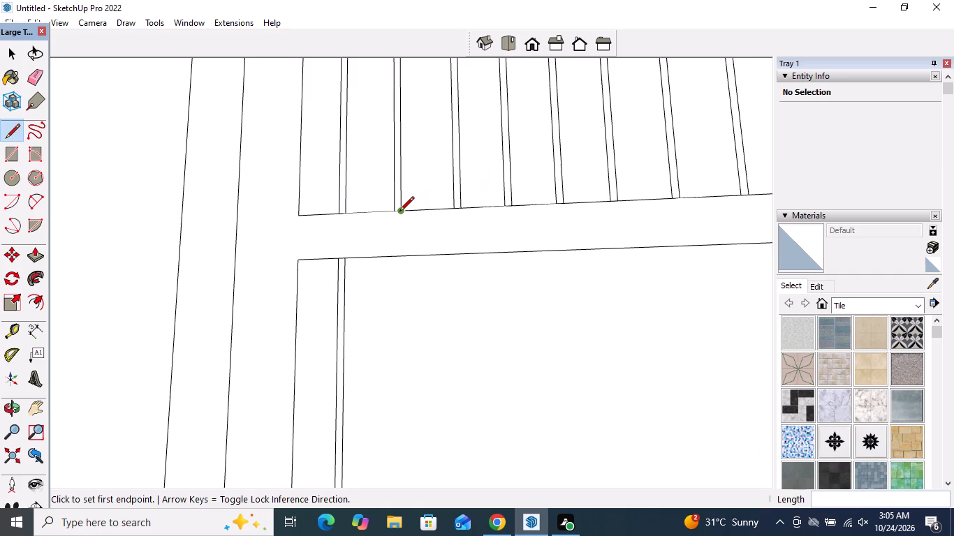
pyautogui.click(399, 212)
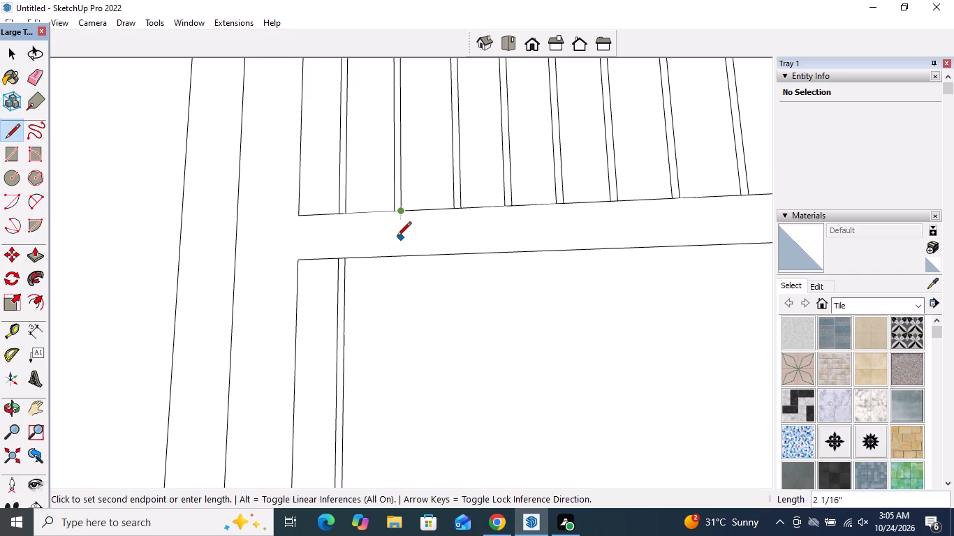
pyautogui.press('Escape')
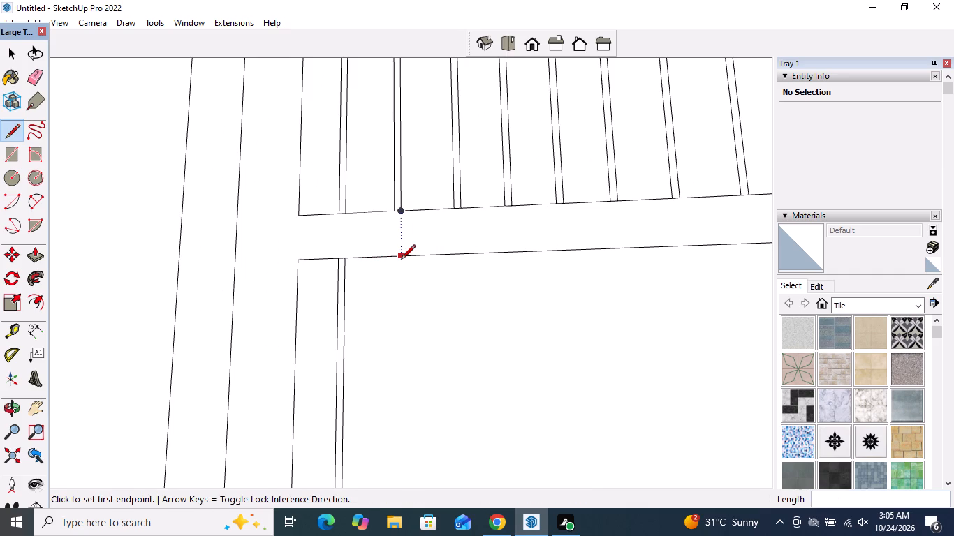
pyautogui.click(399, 259)
pyautogui.scroll(-7, 399, 259)
pyautogui.scroll(4, 410, 412)
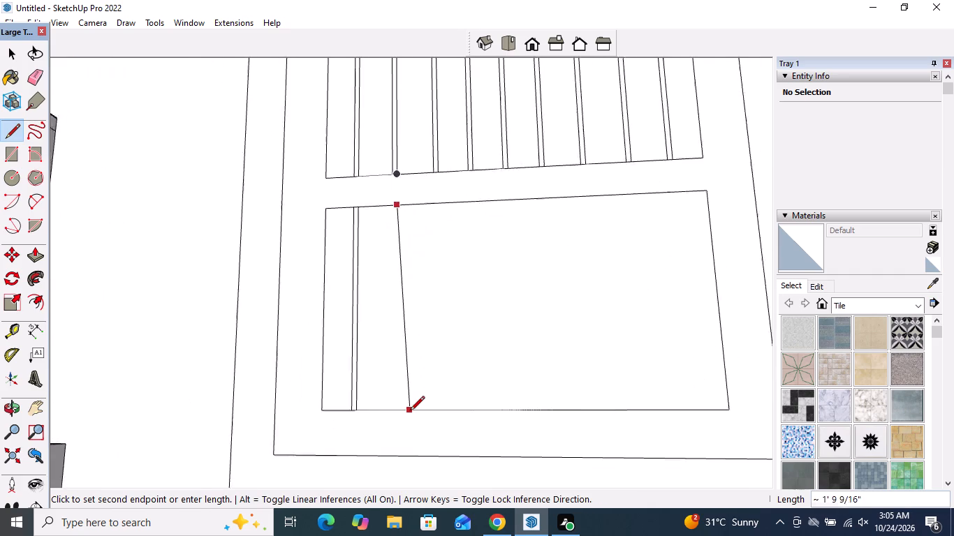
pyautogui.click(399, 410)
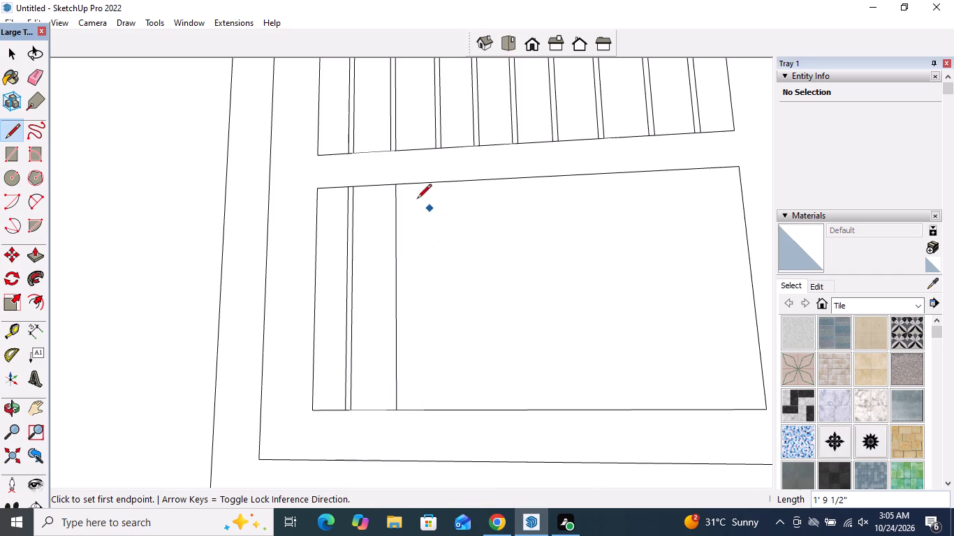
# Draw the left line of the lower panel's second strip, 1' 9 1/2" long, aligned with the left line of the strip above.
pyautogui.scroll(3, 390, 172)
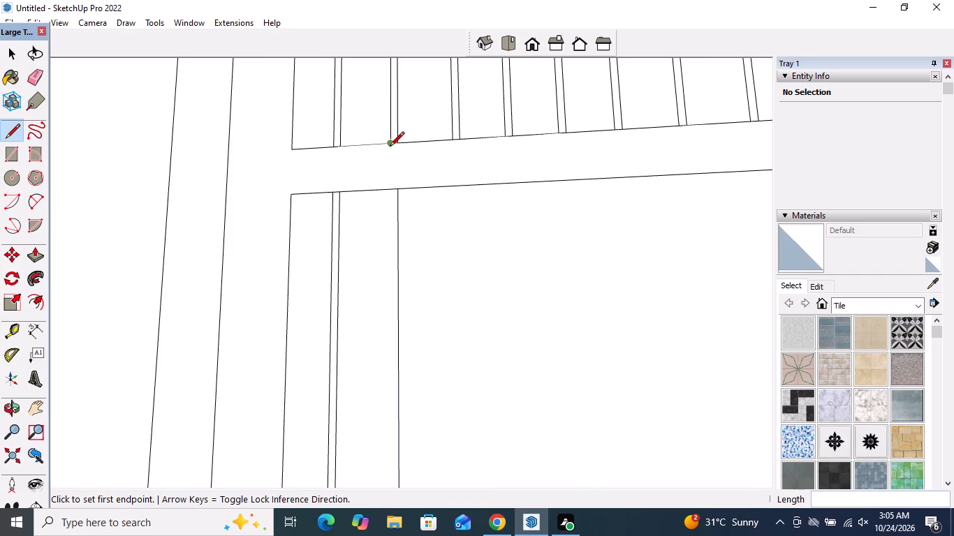
pyautogui.scroll(4, 384, 167)
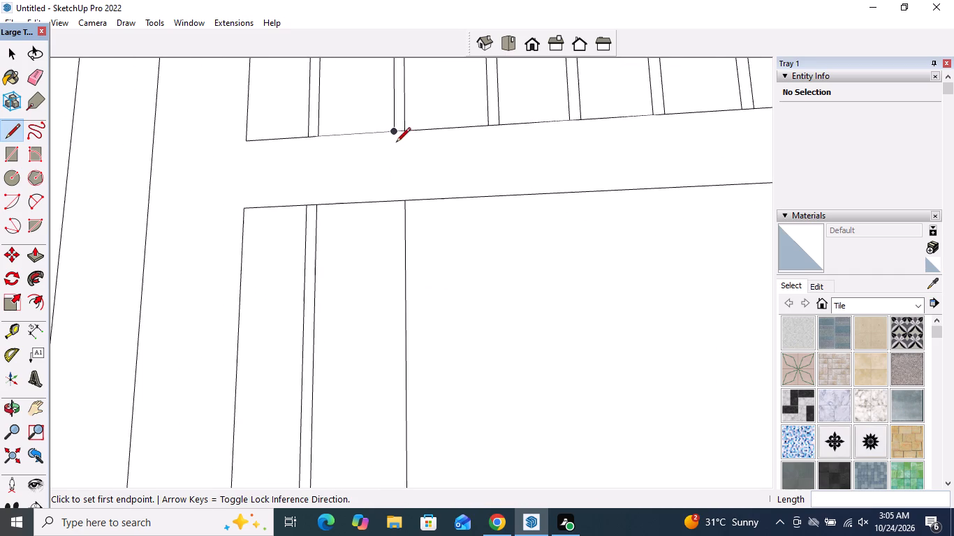
pyautogui.scroll(5, 388, 130)
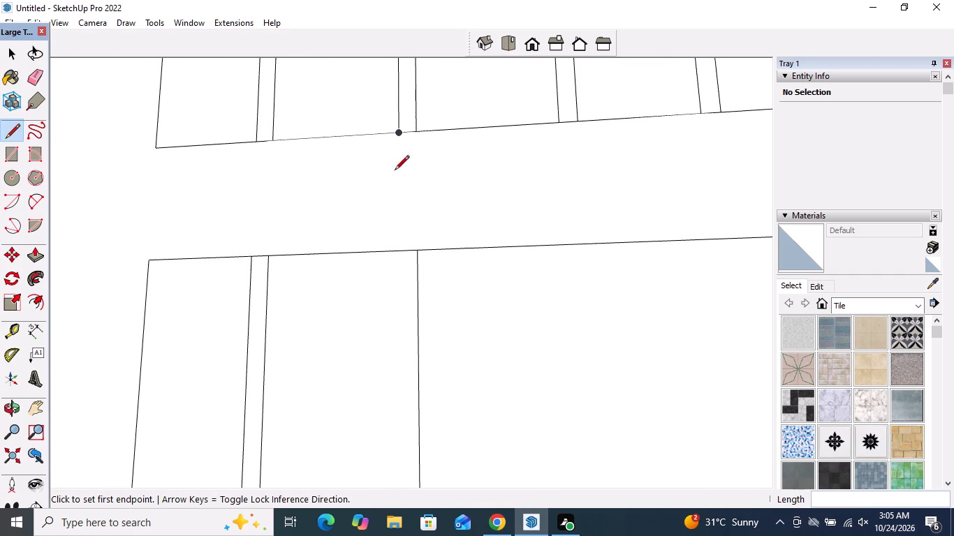
pyautogui.click(398, 251)
pyautogui.scroll(-16, 398, 251)
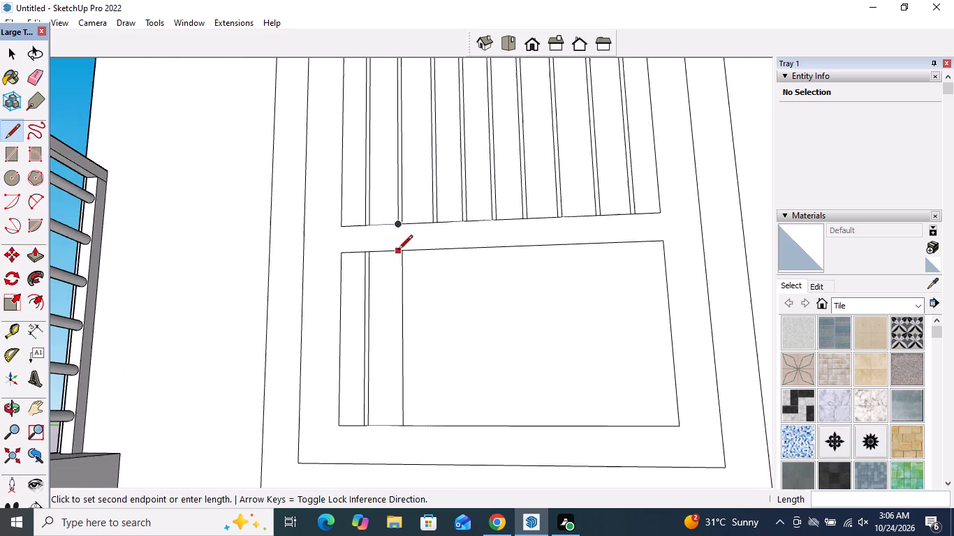
pyautogui.scroll(-3, 398, 251)
pyautogui.scroll(10, 397, 334)
pyautogui.scroll(5, 399, 452)
pyautogui.scroll(-4, 402, 396)
pyautogui.scroll(5, 402, 437)
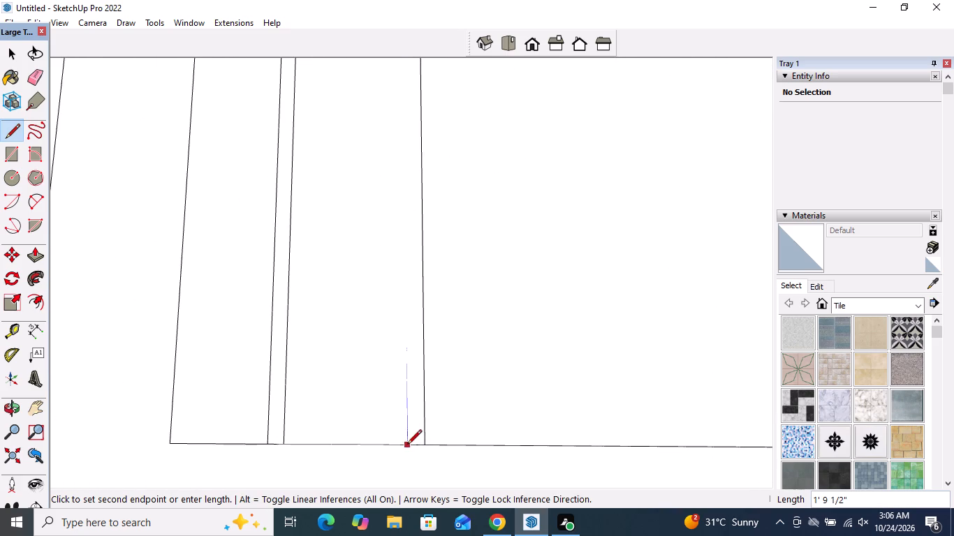
pyautogui.click(407, 445)
# Draw the left line of the lower panel's third strip, 1' 9 1/2" long, aligned with the left line of the strip above.
pyautogui.scroll(-14, 407, 445)
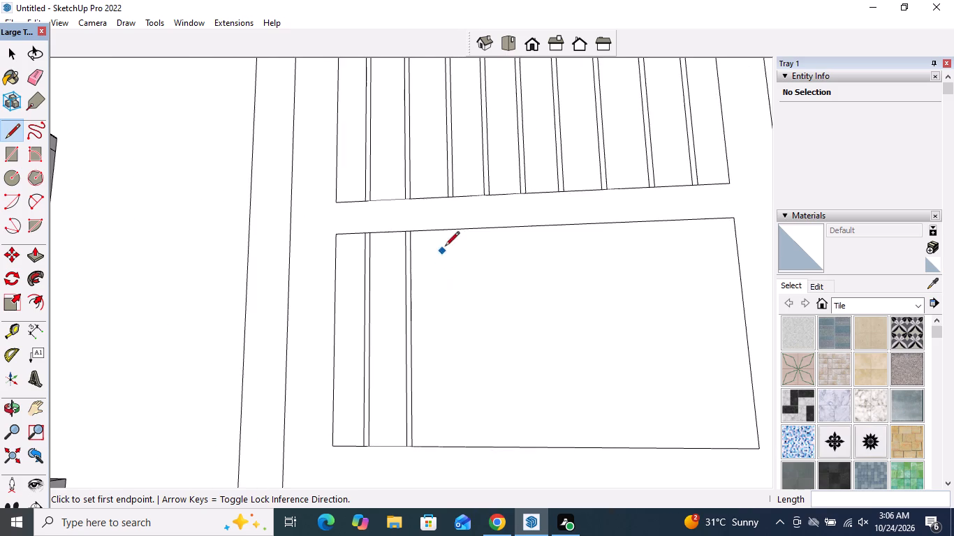
pyautogui.scroll(4, 457, 217)
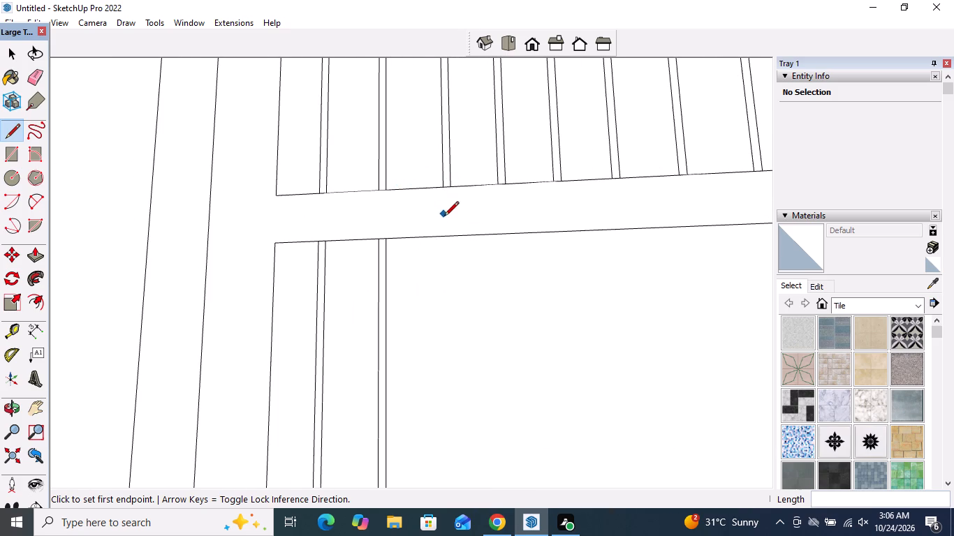
pyautogui.scroll(4, 448, 237)
pyautogui.scroll(4, 443, 165)
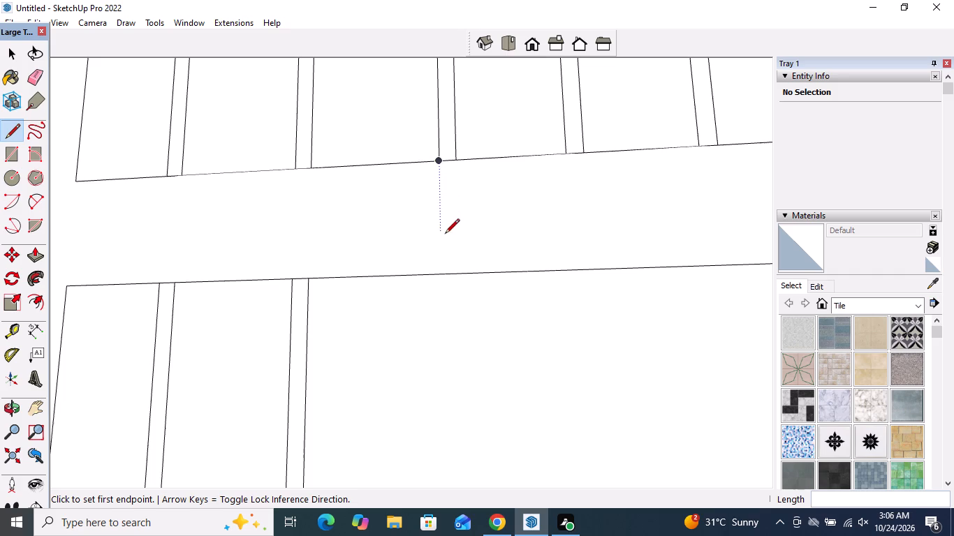
pyautogui.click(441, 276)
pyautogui.scroll(-9, 432, 156)
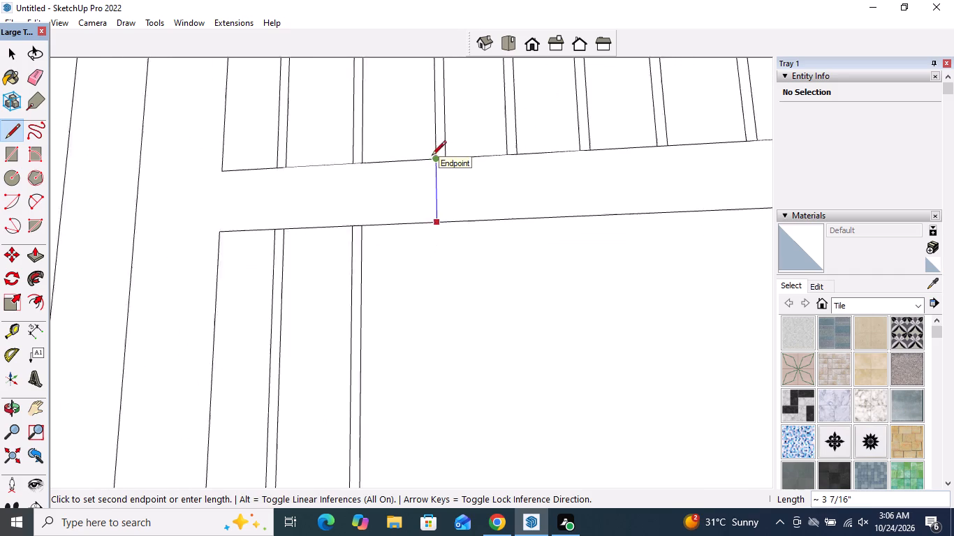
pyautogui.scroll(-2, 432, 156)
pyautogui.scroll(-3, 432, 255)
pyautogui.scroll(6, 432, 399)
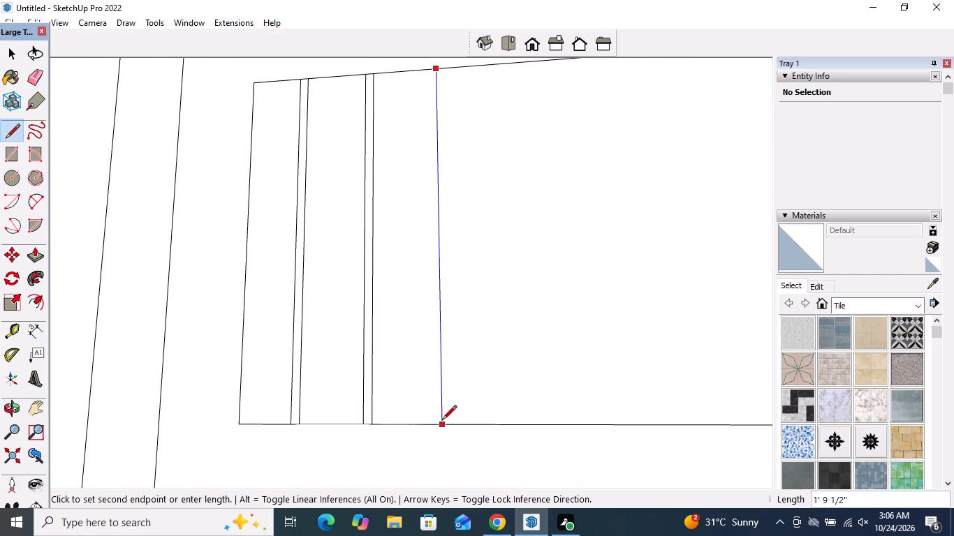
pyautogui.click(442, 422)
# Draw the right line of the lower panel's third strip, 1' 9 1/2" long, aligned with the right line of the strip above.
pyautogui.scroll(-5, 455, 332)
pyautogui.scroll(5, 436, 90)
pyautogui.scroll(5, 449, 153)
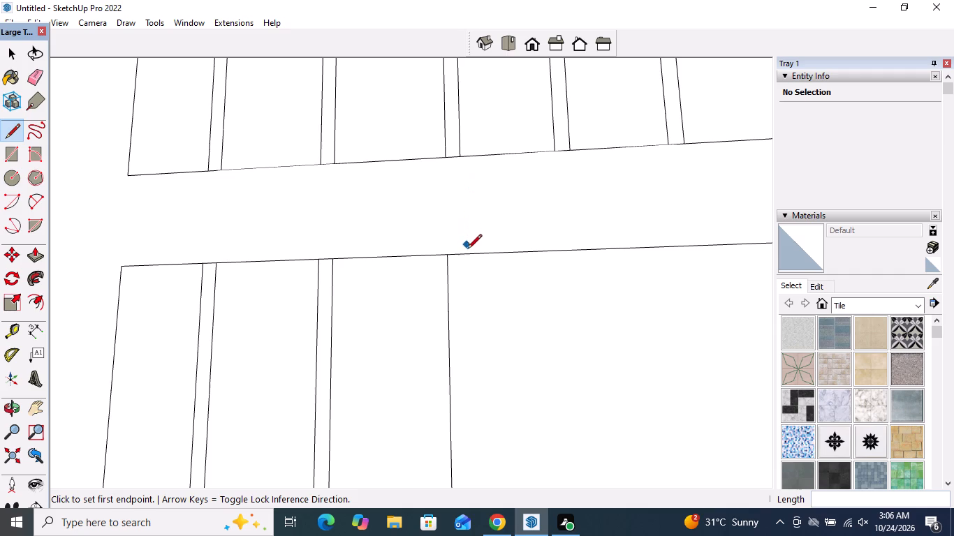
pyautogui.scroll(5, 461, 189)
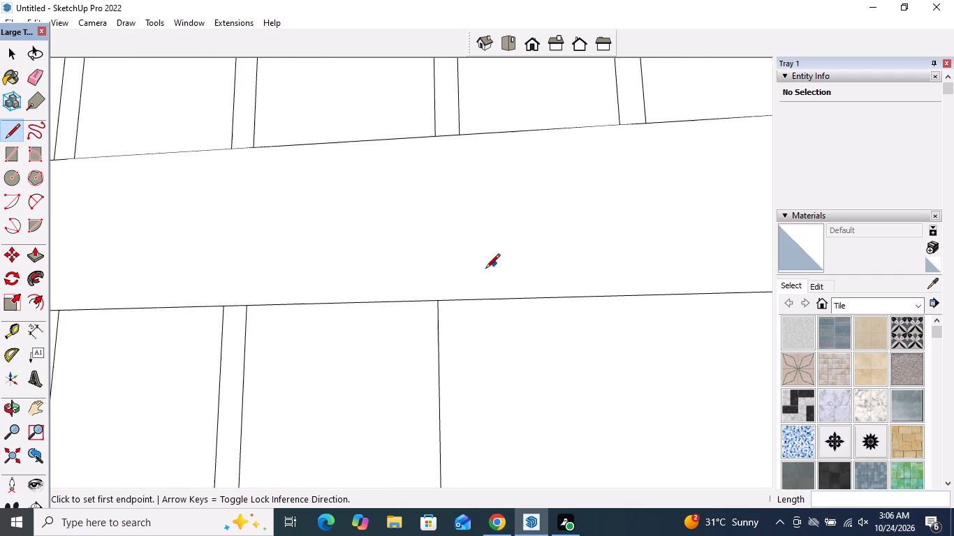
pyautogui.click(462, 301)
pyautogui.scroll(-11, 462, 239)
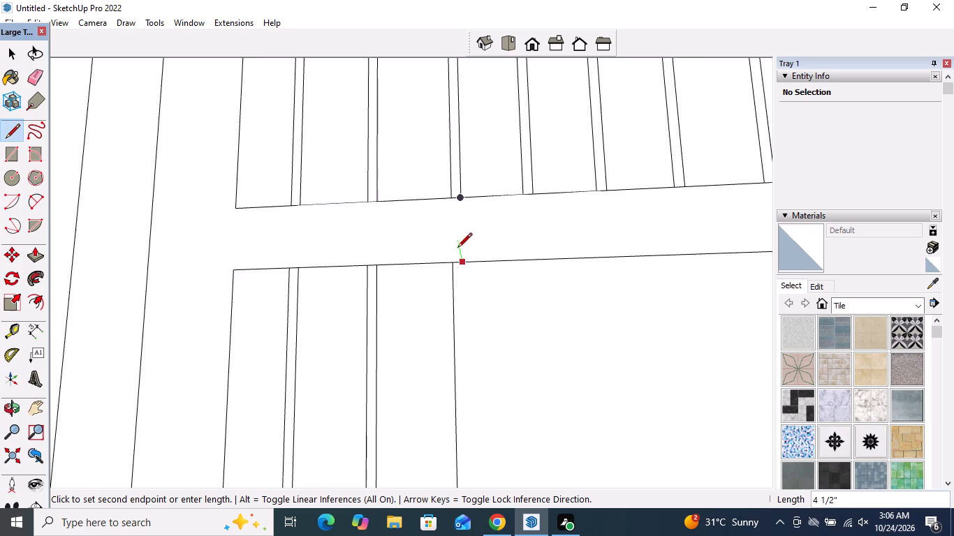
pyautogui.scroll(-4, 457, 318)
pyautogui.scroll(-4, 464, 225)
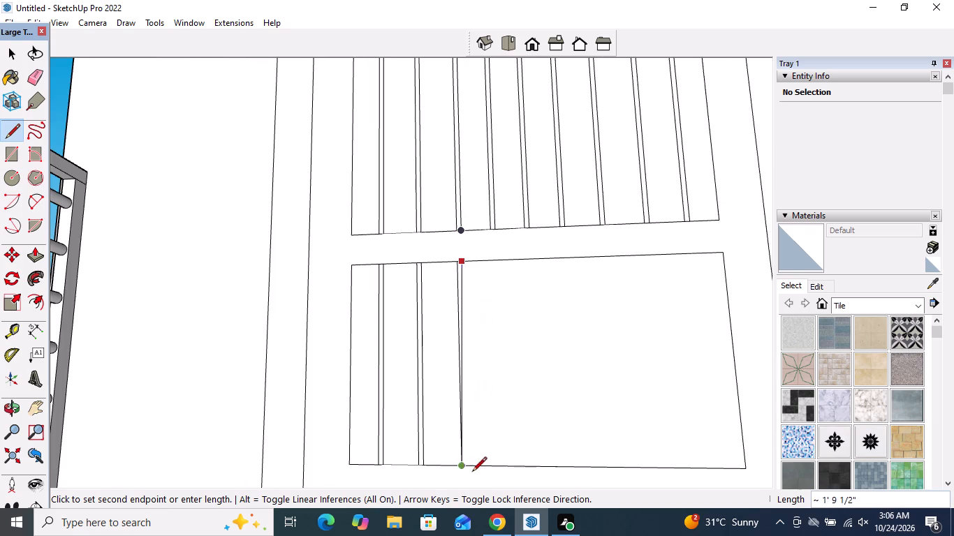
pyautogui.scroll(15, 476, 475)
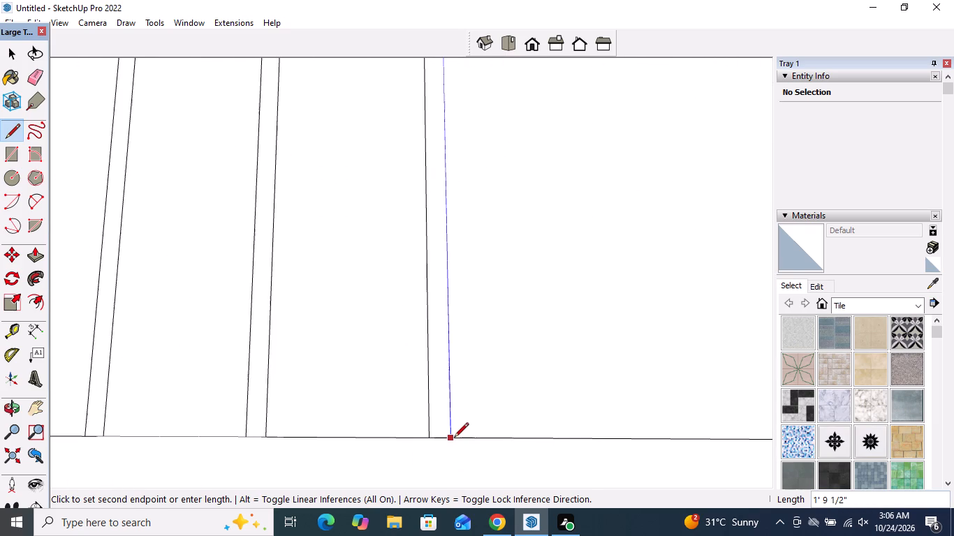
pyautogui.click(454, 438)
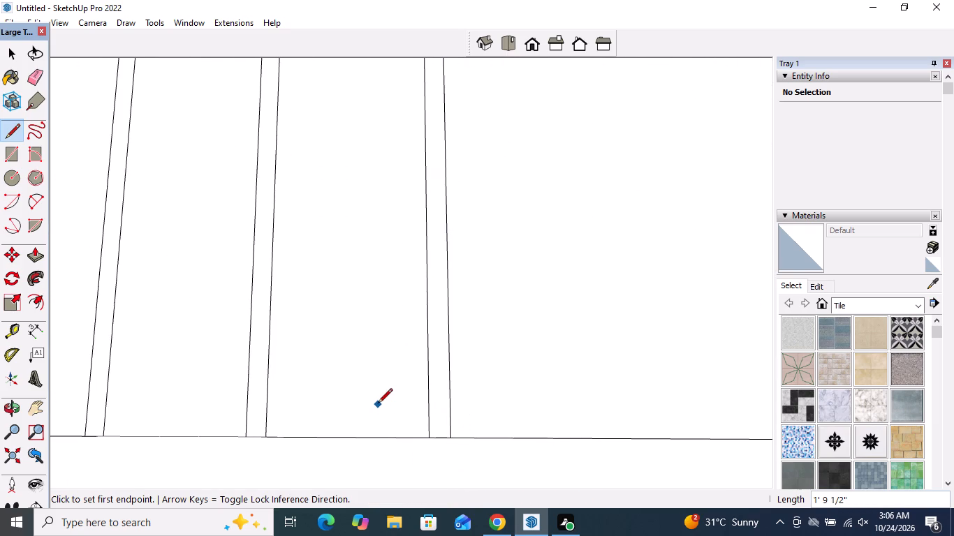
# Draw the left line of the lower panel's fourth strip, 1' 9 1/2" long, aligned with the left line of the strip above.
pyautogui.scroll(-12, 377, 403)
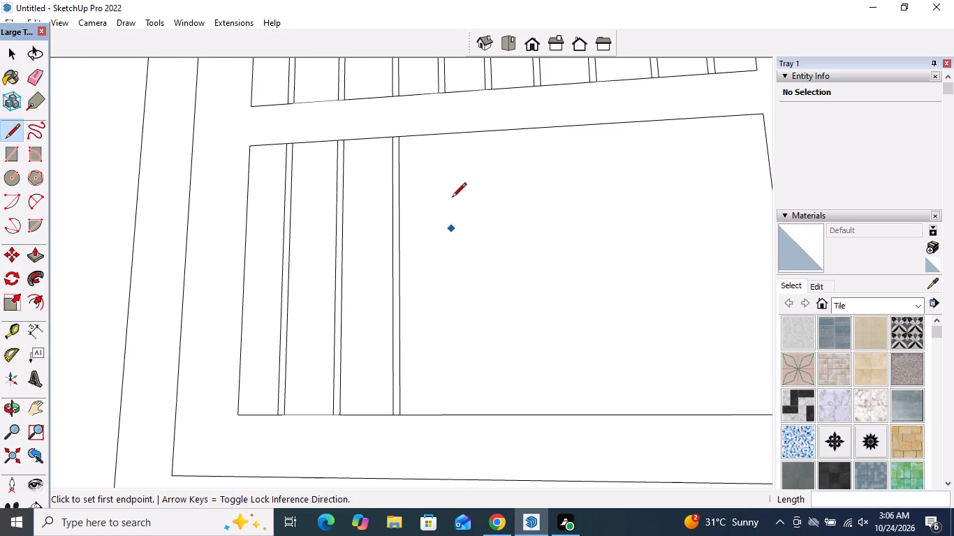
pyautogui.scroll(4, 451, 75)
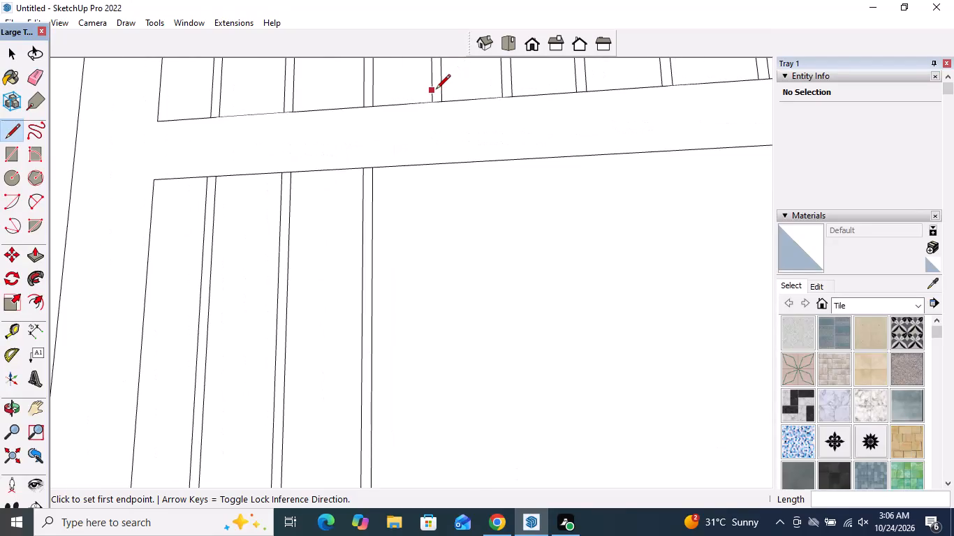
pyautogui.click(431, 165)
pyautogui.scroll(-8, 426, 126)
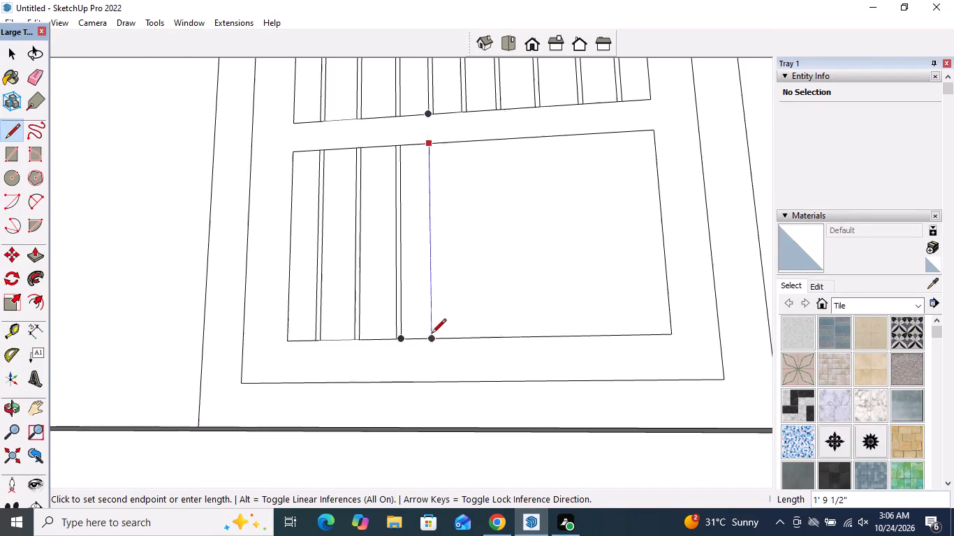
pyautogui.scroll(5, 432, 339)
pyautogui.click(432, 339)
# Draw the right line of the lower panel's fourth strip, 1' 9 1/2" long, aligned with the right line of the strip above.
pyautogui.scroll(-5, 434, 392)
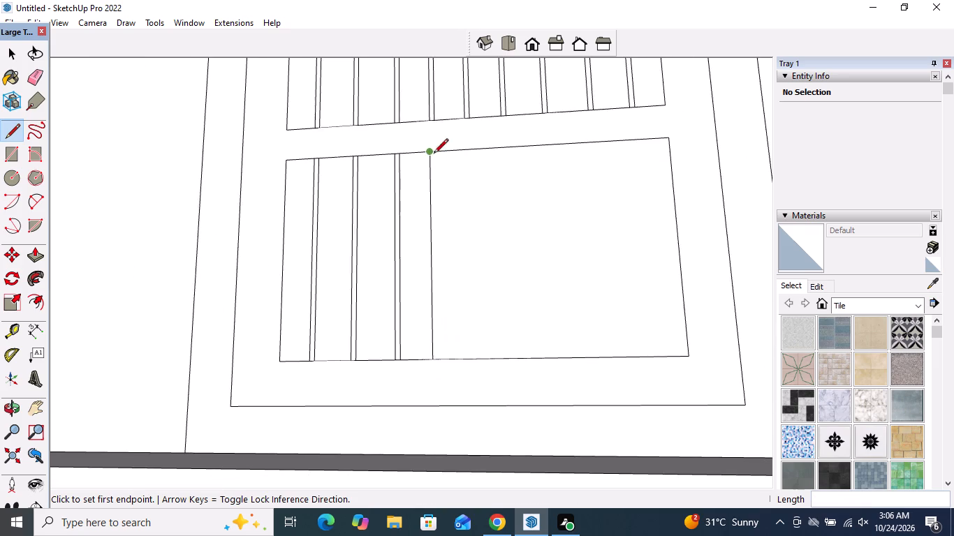
pyautogui.scroll(9, 434, 142)
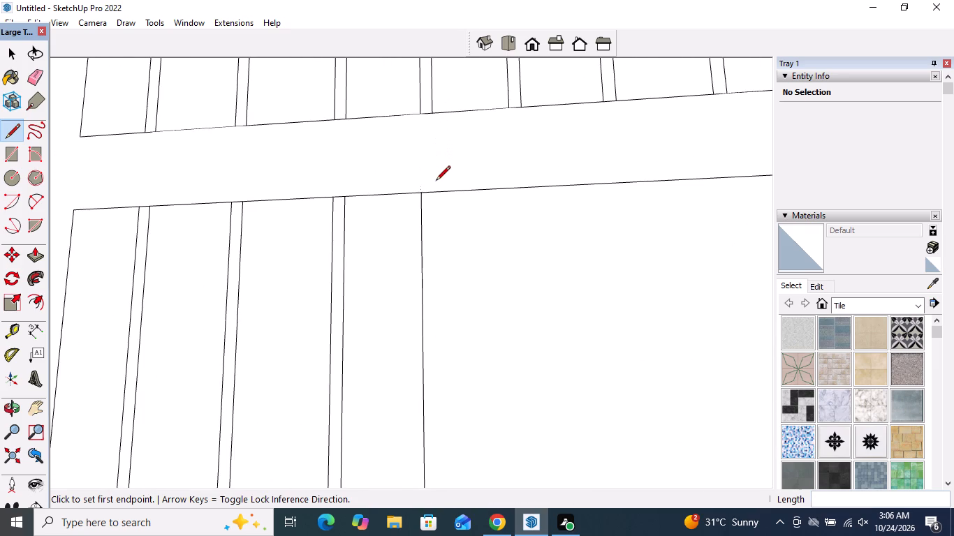
pyautogui.scroll(4, 430, 112)
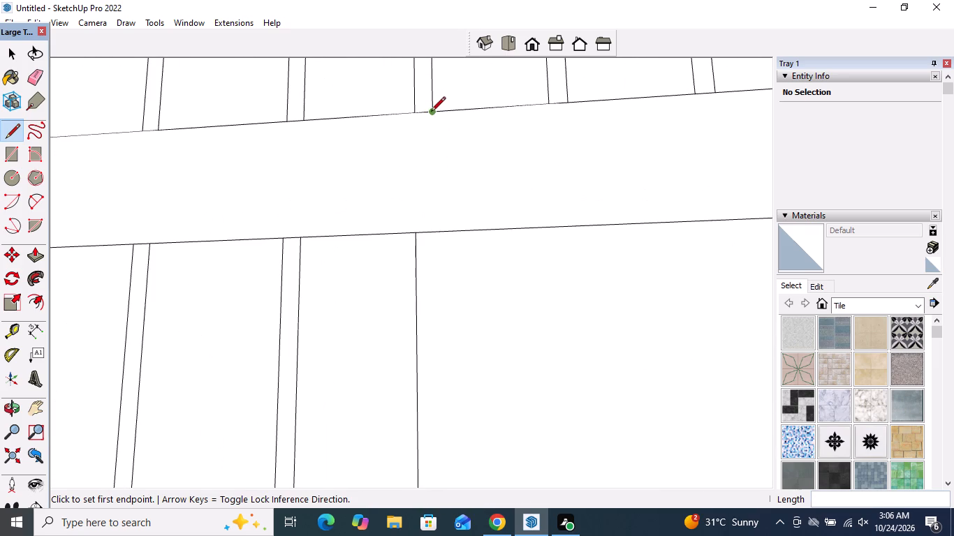
pyautogui.click(432, 231)
pyautogui.scroll(-17, 432, 182)
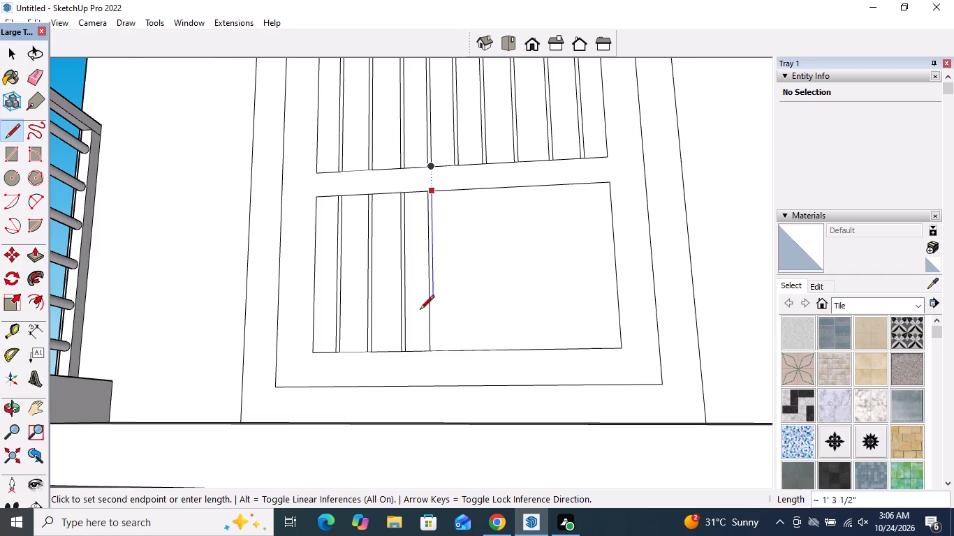
pyautogui.scroll(10, 430, 320)
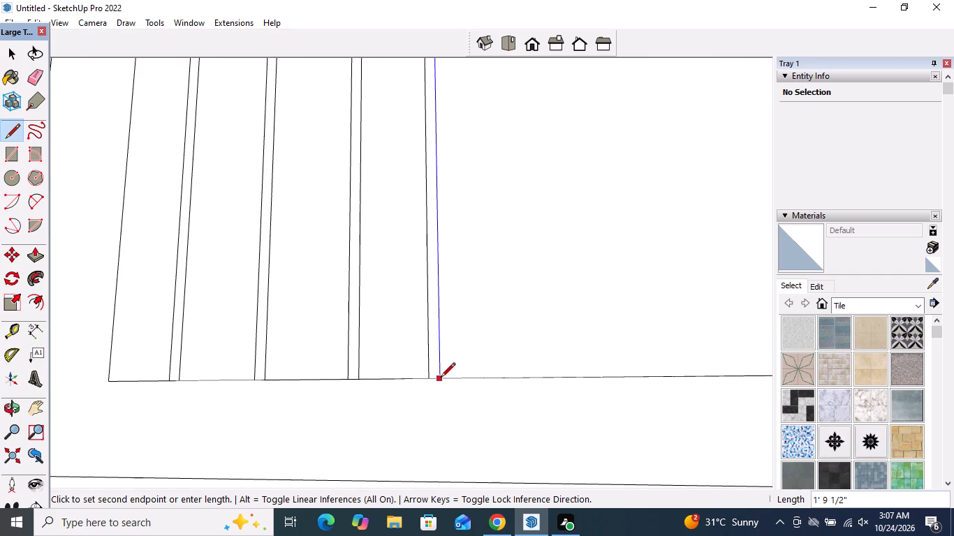
pyautogui.click(441, 378)
# Draw the left line of the lower panel's fifth strip, 1' 9 1/2" long, aligned with the left line of the strip above.
pyautogui.scroll(-10, 410, 417)
pyautogui.scroll(4, 456, 205)
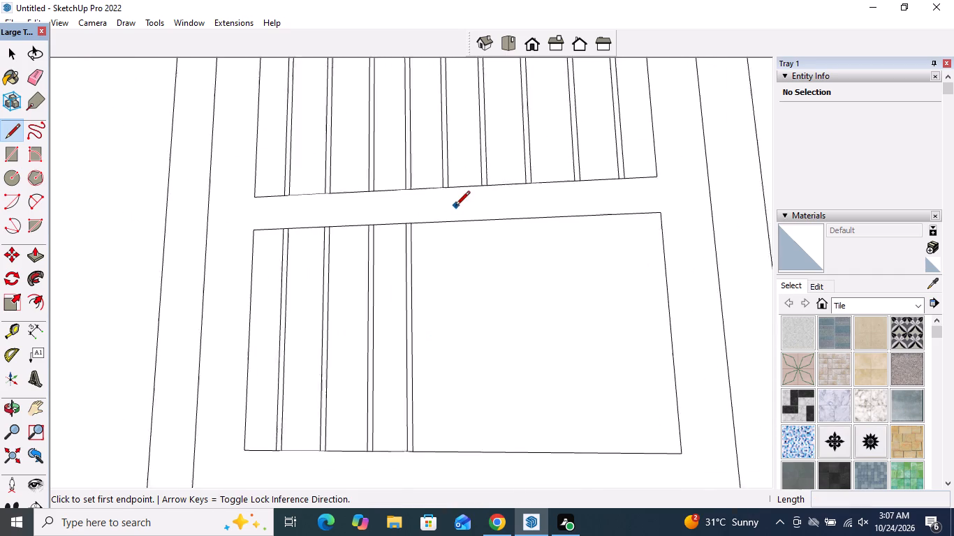
pyautogui.scroll(10, 455, 207)
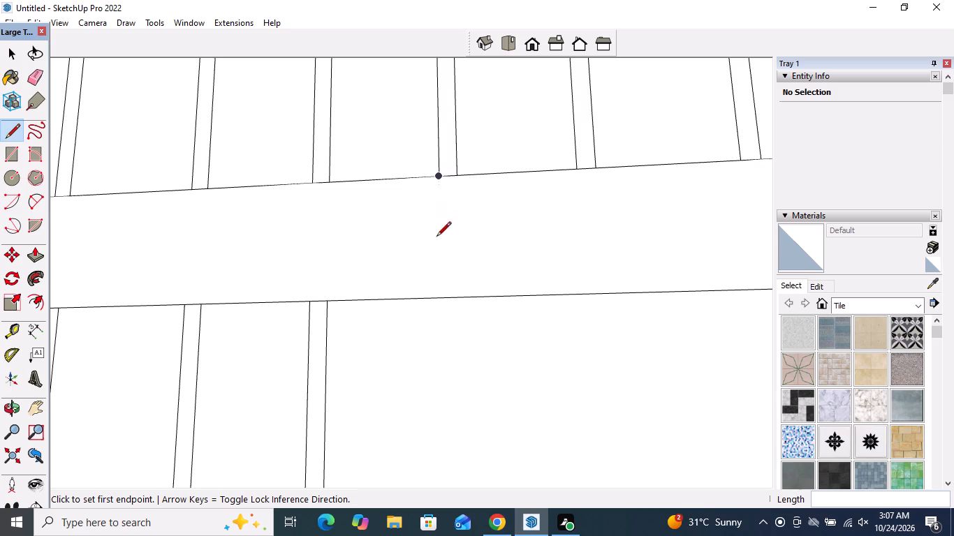
pyautogui.click(441, 299)
pyautogui.scroll(-6, 431, 251)
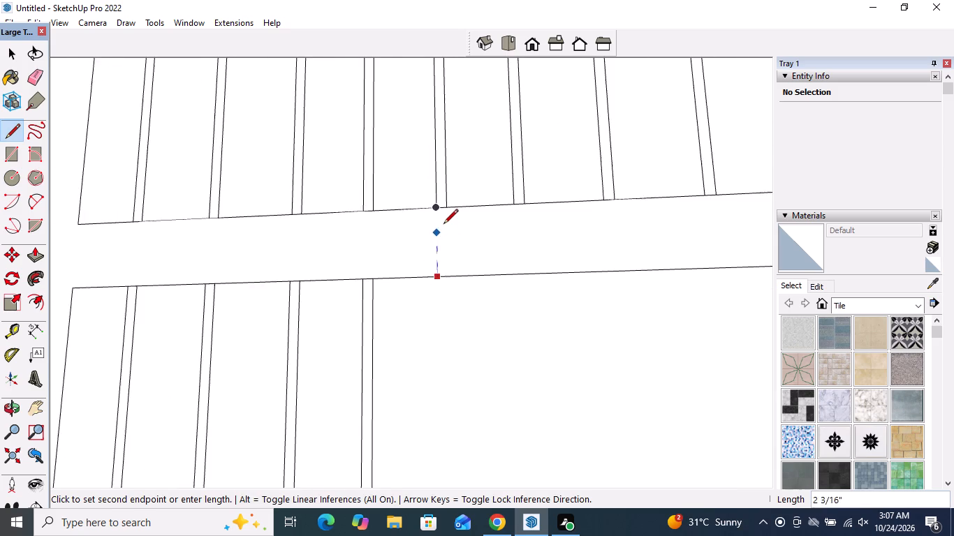
pyautogui.scroll(-14, 443, 223)
pyautogui.scroll(4, 440, 348)
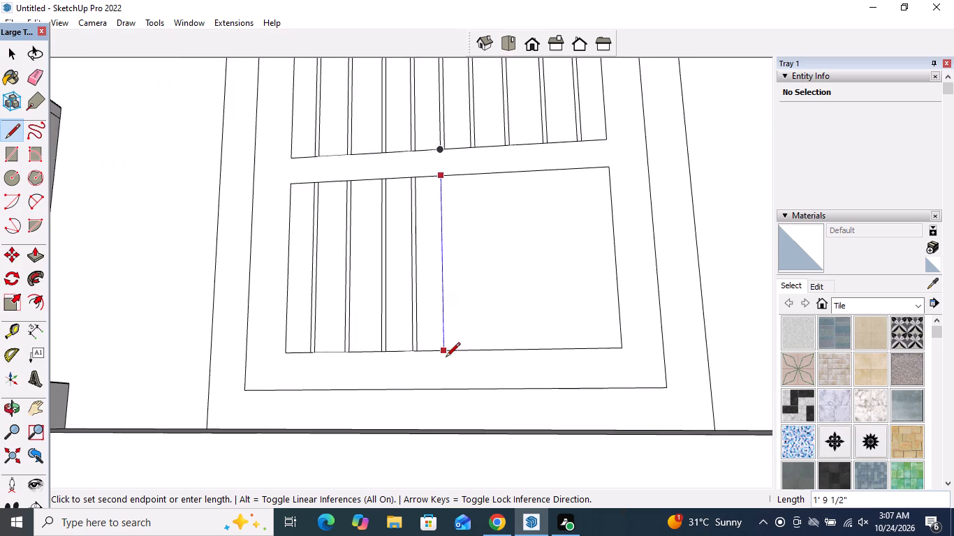
pyautogui.scroll(6, 446, 358)
pyautogui.click(443, 345)
# Draw the right line of the lower panel's fifth strip, 1' 9 1/2" long, aligned with the right line of the strip above.
pyautogui.scroll(-6, 441, 380)
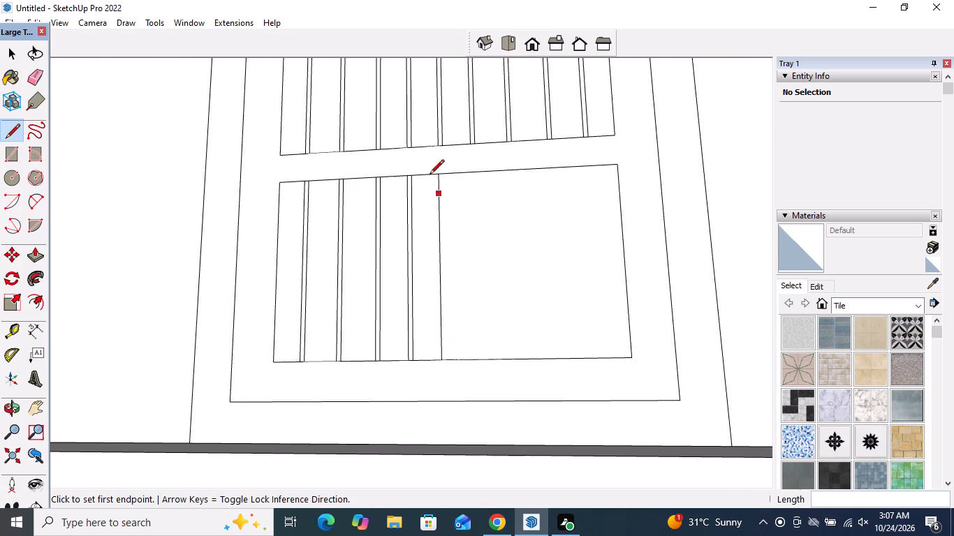
pyautogui.scroll(6, 427, 171)
pyautogui.scroll(4, 453, 100)
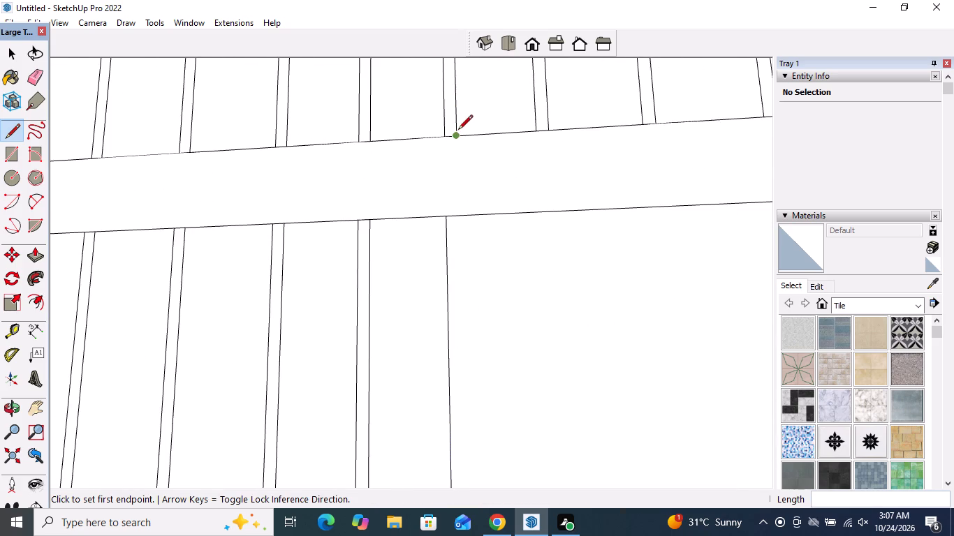
pyautogui.click(456, 218)
pyautogui.scroll(-18, 432, 145)
pyautogui.scroll(5, 446, 274)
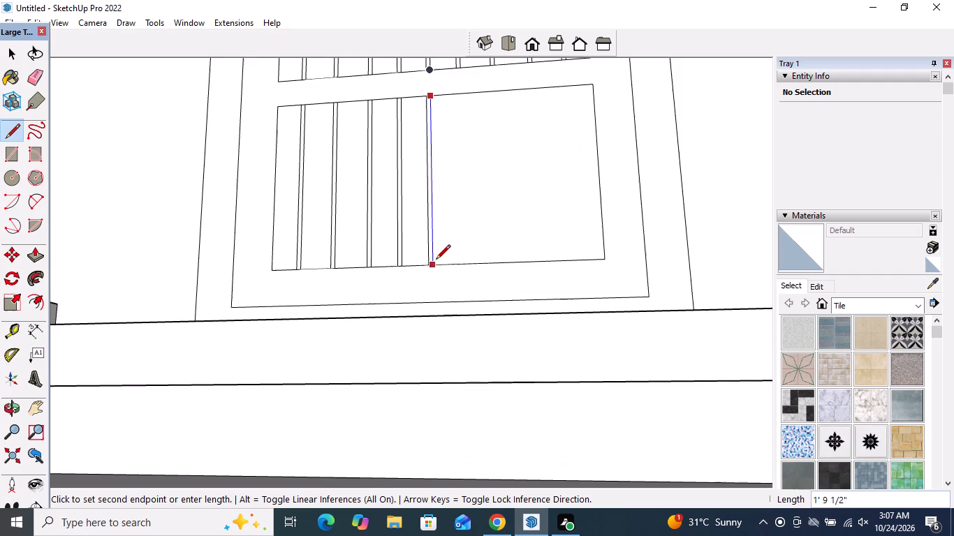
pyautogui.scroll(16, 436, 260)
pyautogui.click(430, 281)
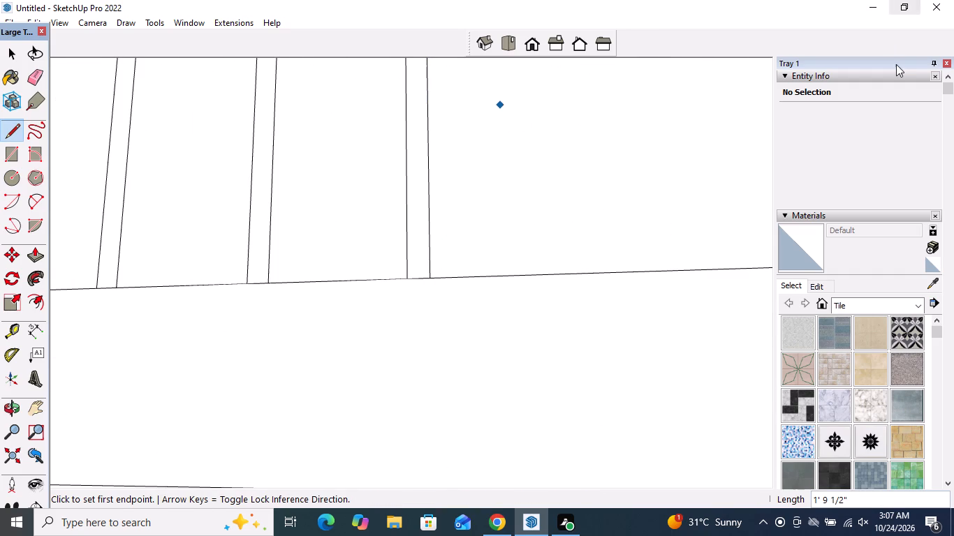
# Draw the left line of the lower panel's sixth strip, 1' 9 1/2" long, aligned with the left line of the strip above.
pyautogui.scroll(-17, 306, 336)
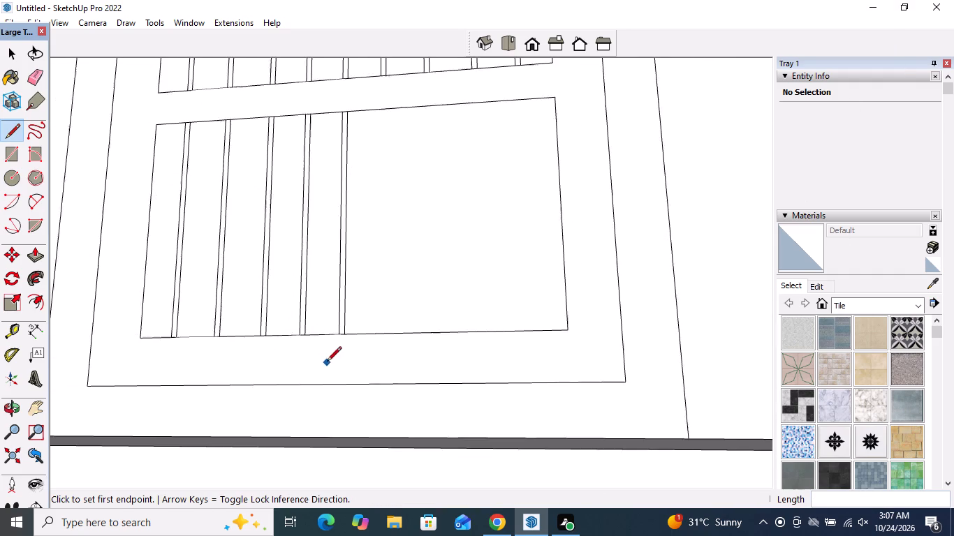
pyautogui.scroll(14, 374, 117)
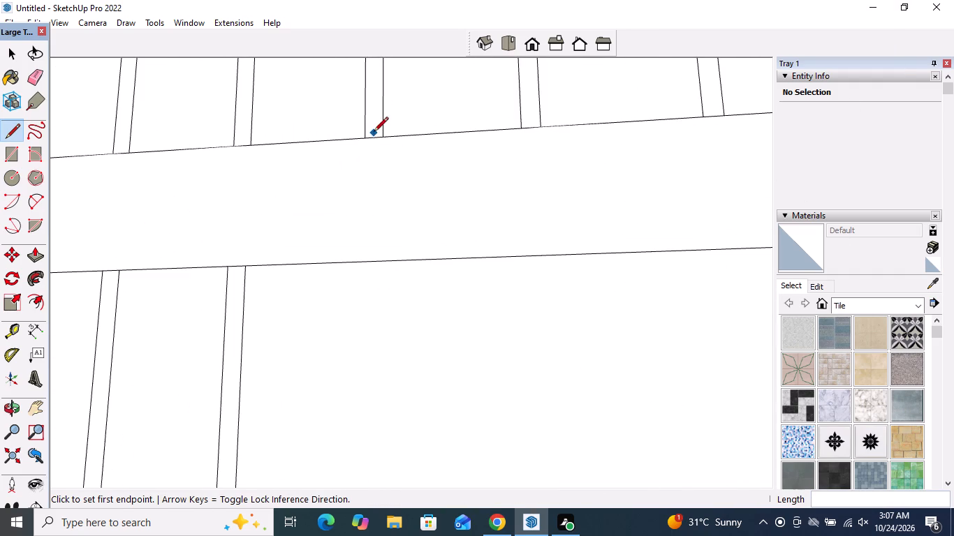
pyautogui.click(365, 263)
pyautogui.scroll(-10, 376, 179)
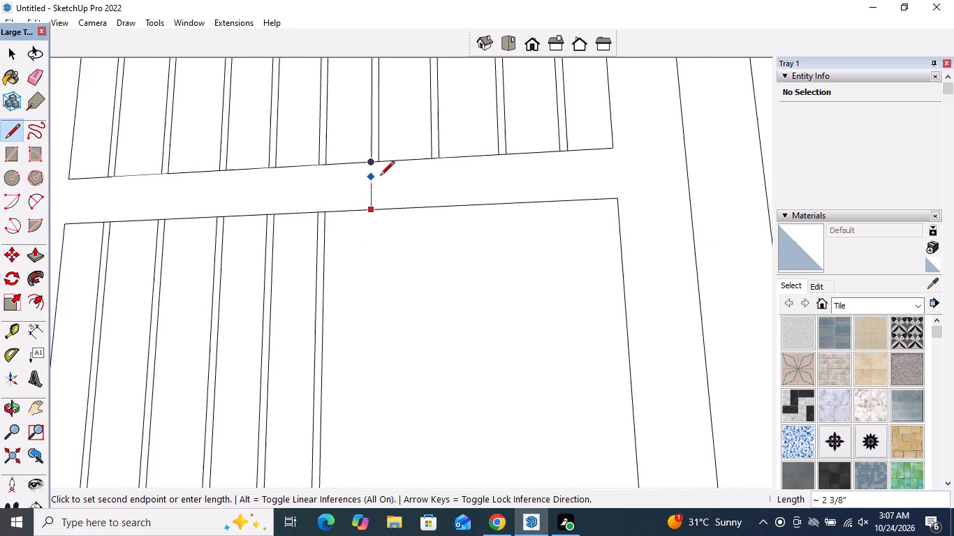
pyautogui.scroll(-5, 381, 177)
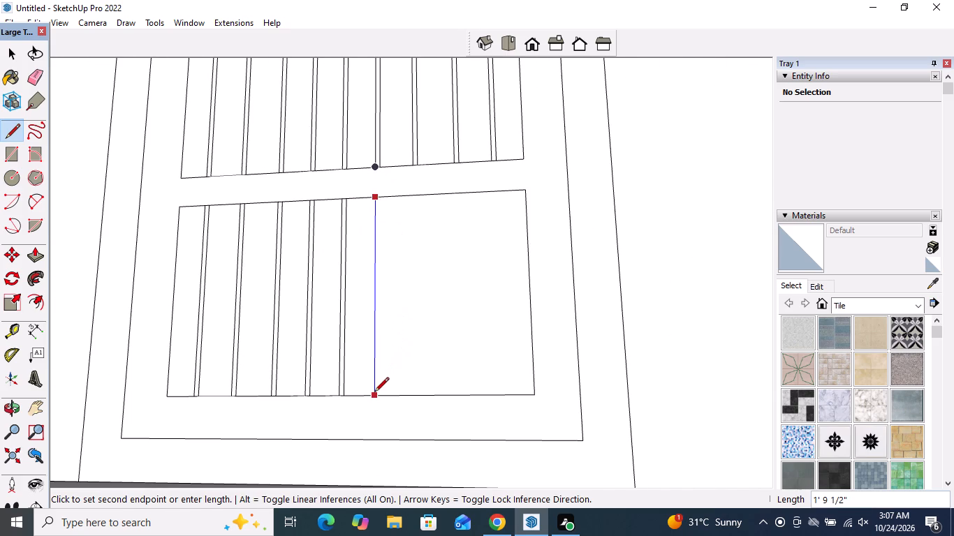
pyautogui.click(374, 393)
# Draw the right line of the lower panel's sixth strip, 1' 9 1/2" long, aligned with the right line of the strip above.
pyautogui.scroll(12, 383, 154)
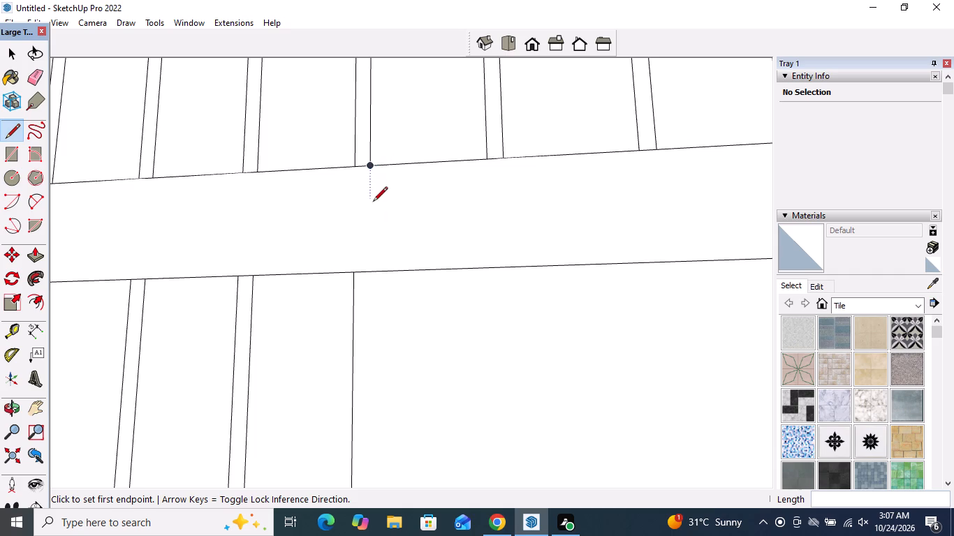
pyautogui.click(369, 274)
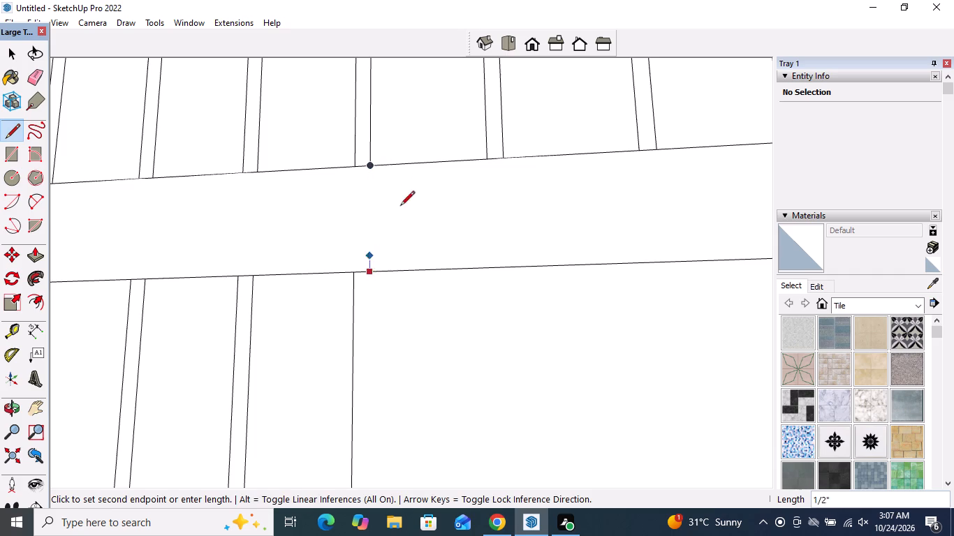
pyautogui.scroll(-17, 404, 191)
pyautogui.scroll(5, 397, 345)
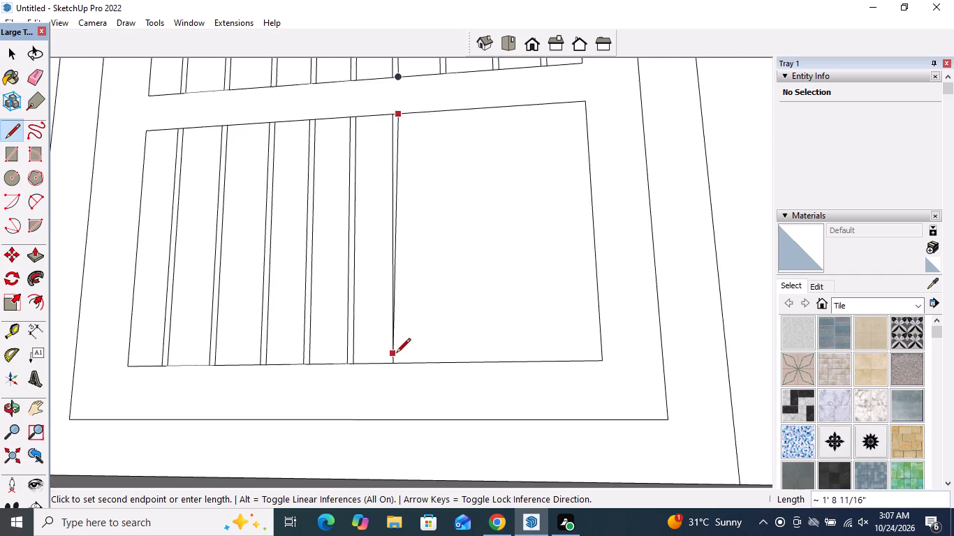
pyautogui.scroll(11, 396, 354)
pyautogui.click(403, 378)
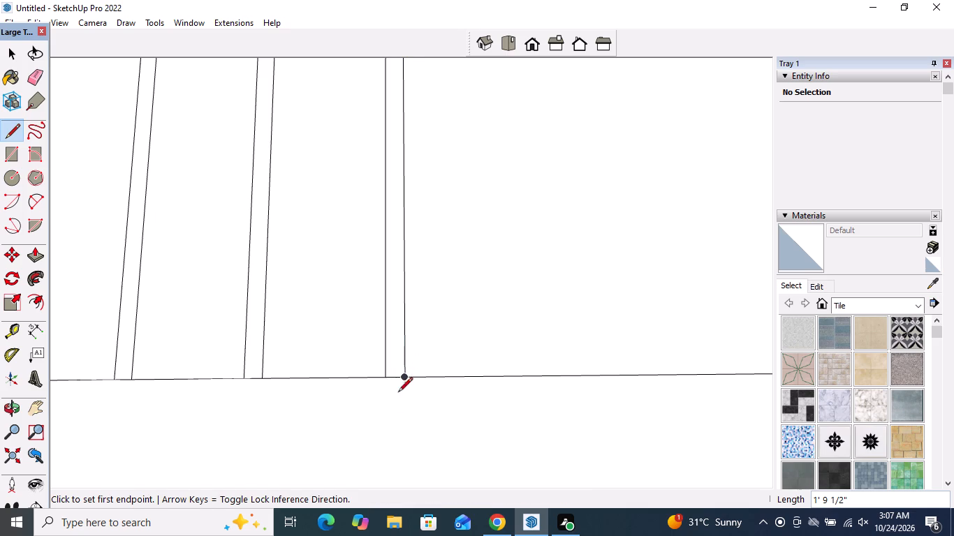
# Draw the left line of the lower panel's seventh strip over the panel's full height, aligned with the left line of the strip above.
pyautogui.scroll(-12, 392, 417)
pyautogui.scroll(9, 423, 91)
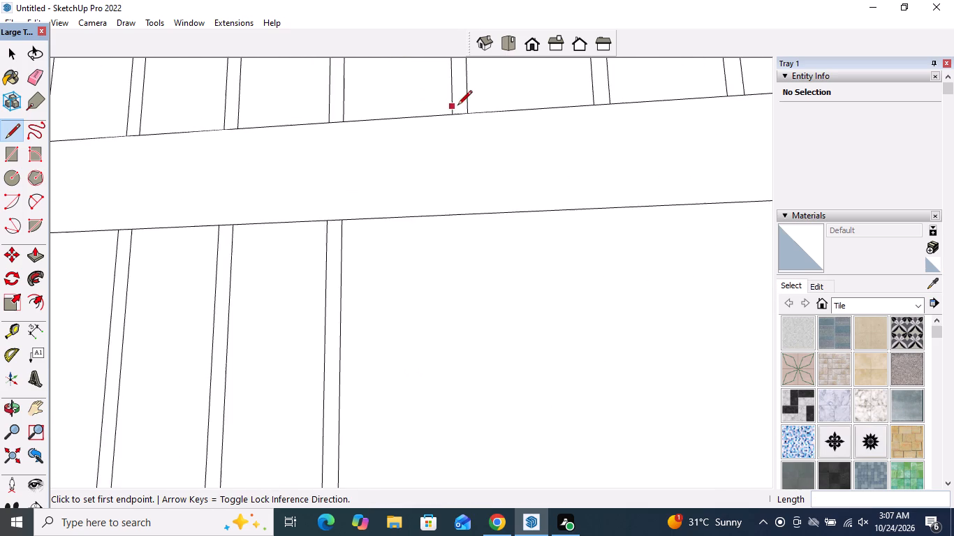
pyautogui.scroll(5, 458, 107)
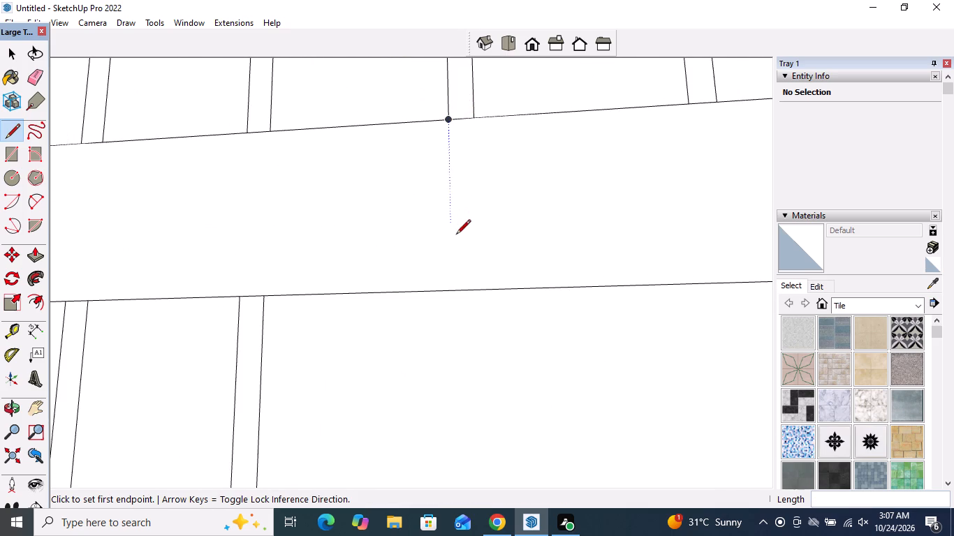
pyautogui.click(453, 291)
pyautogui.scroll(-3, 467, 178)
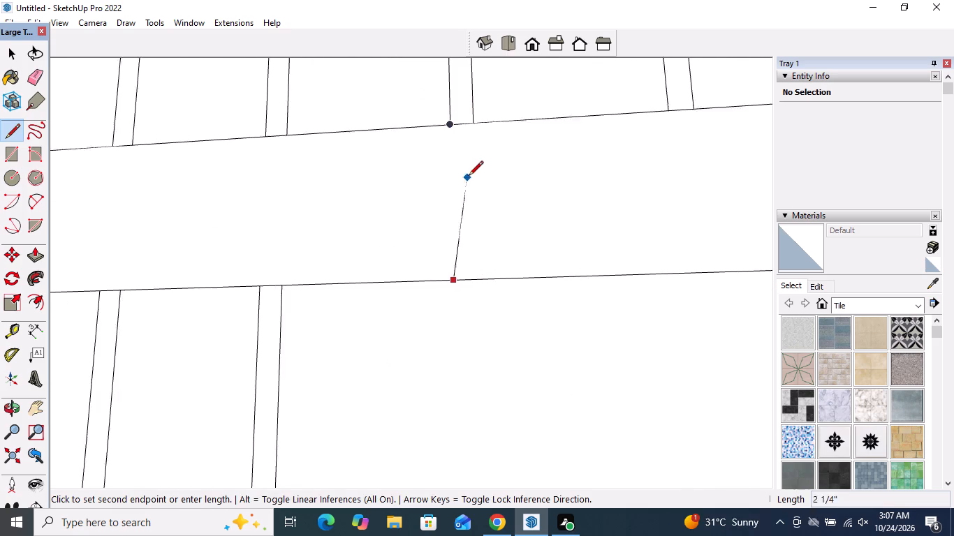
pyautogui.scroll(-15, 469, 177)
pyautogui.scroll(3, 464, 354)
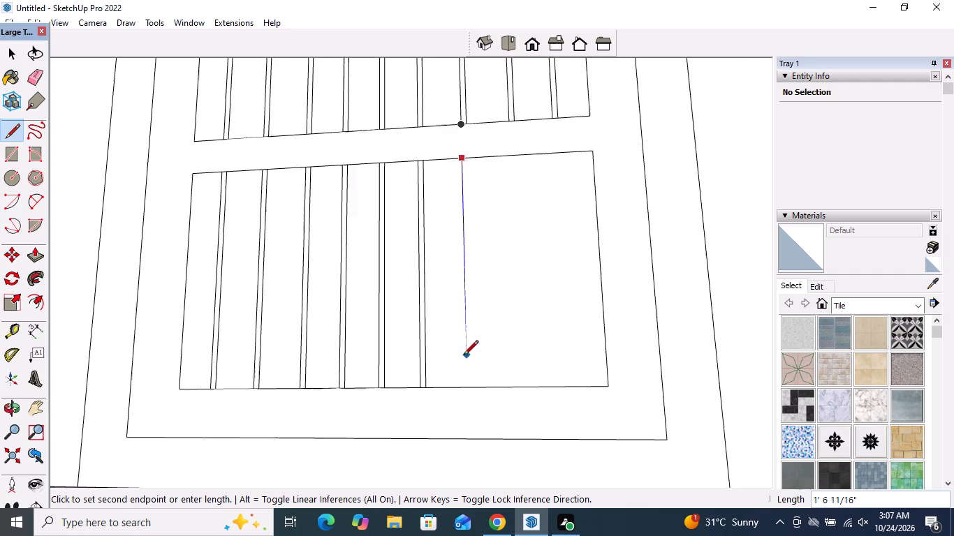
pyautogui.scroll(2, 464, 356)
pyautogui.click(469, 403)
# Draw the right line of the lower panel's seventh strip, 1' 9 1/2" long, aligned with the right line of the strip above.
pyautogui.scroll(-6, 460, 419)
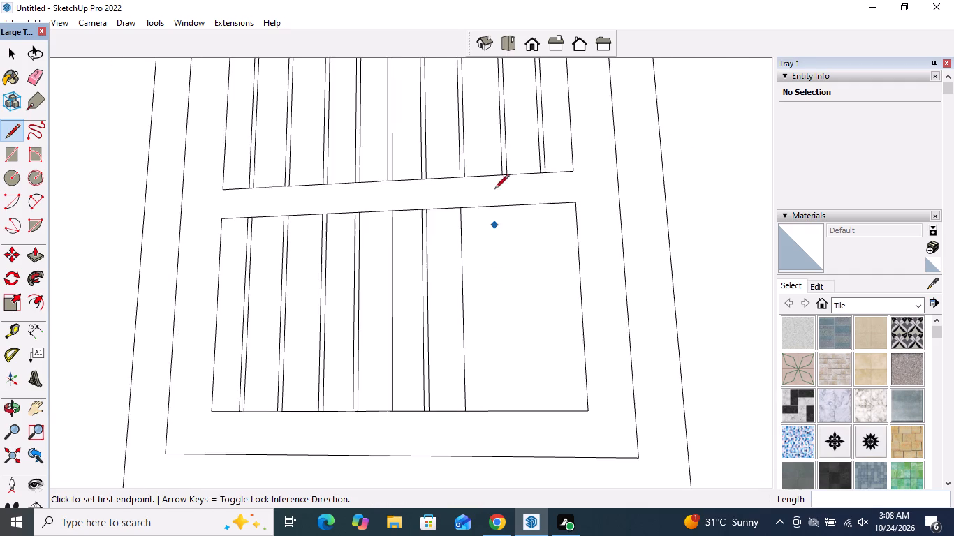
pyautogui.scroll(4, 467, 139)
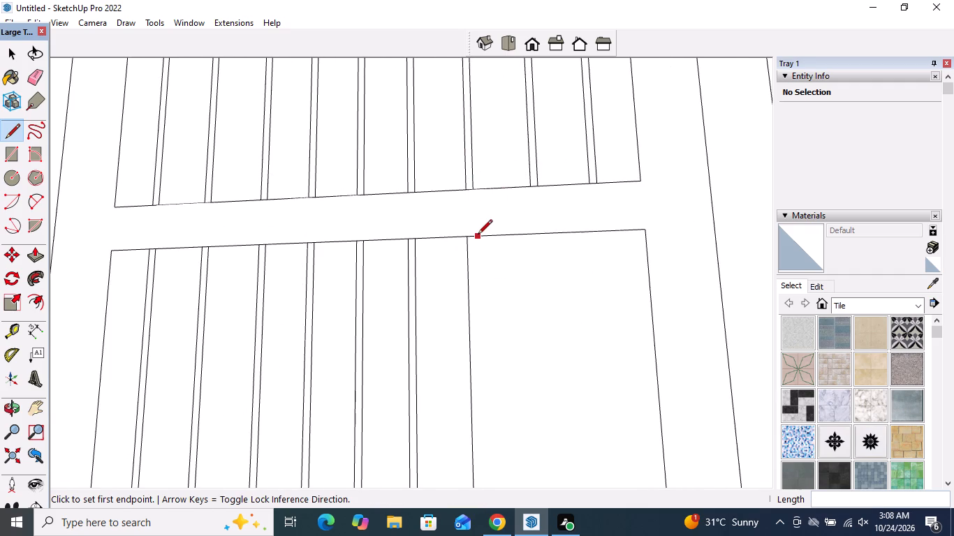
pyautogui.scroll(5, 478, 235)
pyautogui.scroll(5, 471, 161)
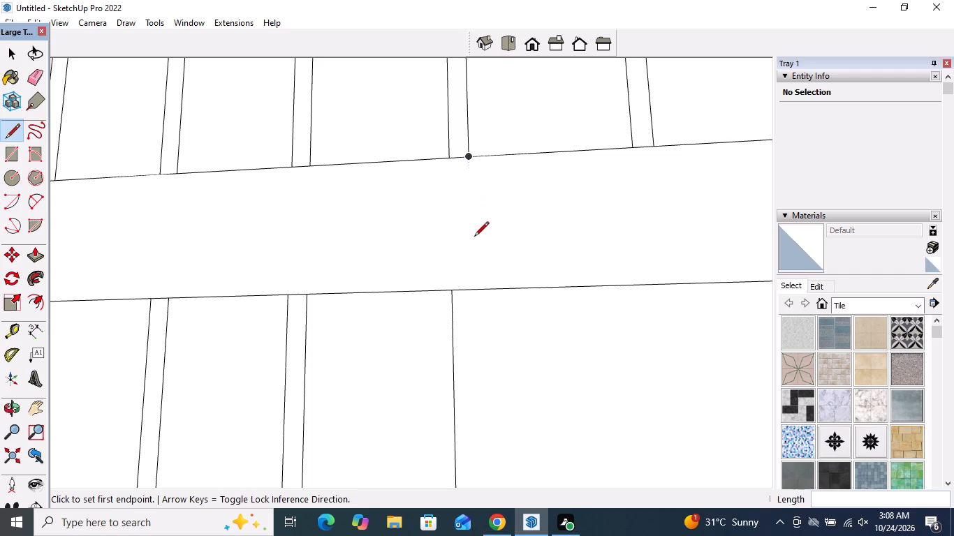
pyautogui.click(471, 290)
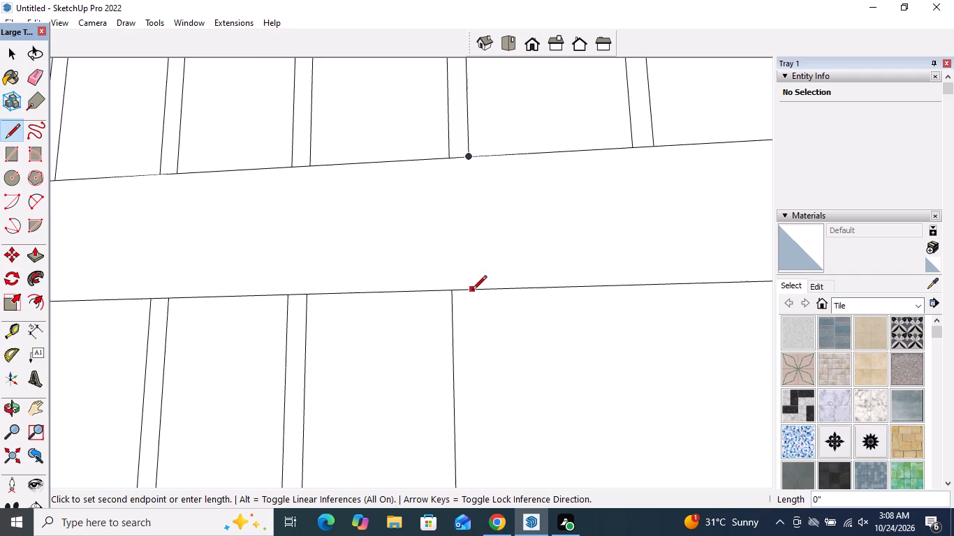
pyautogui.scroll(-17, 483, 232)
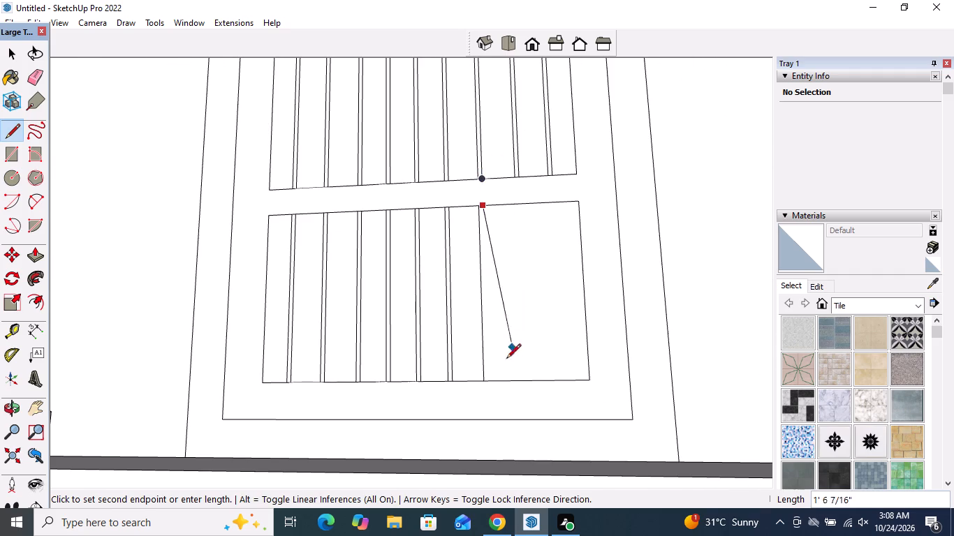
pyautogui.scroll(16, 503, 362)
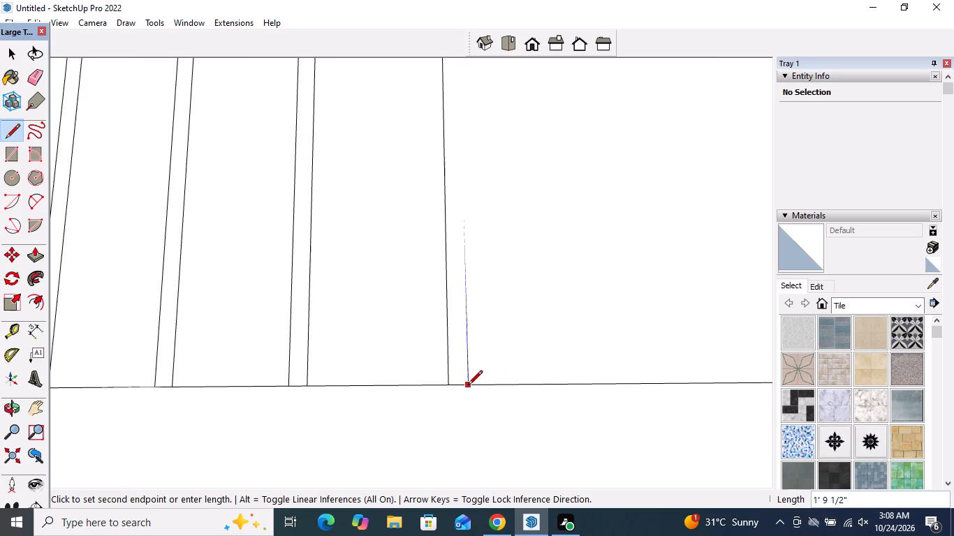
pyautogui.click(467, 386)
# Draw the left line of the lower panel's eighth strip over the panel's full height, aligned with the left line of the strip above.
pyautogui.scroll(-12, 399, 371)
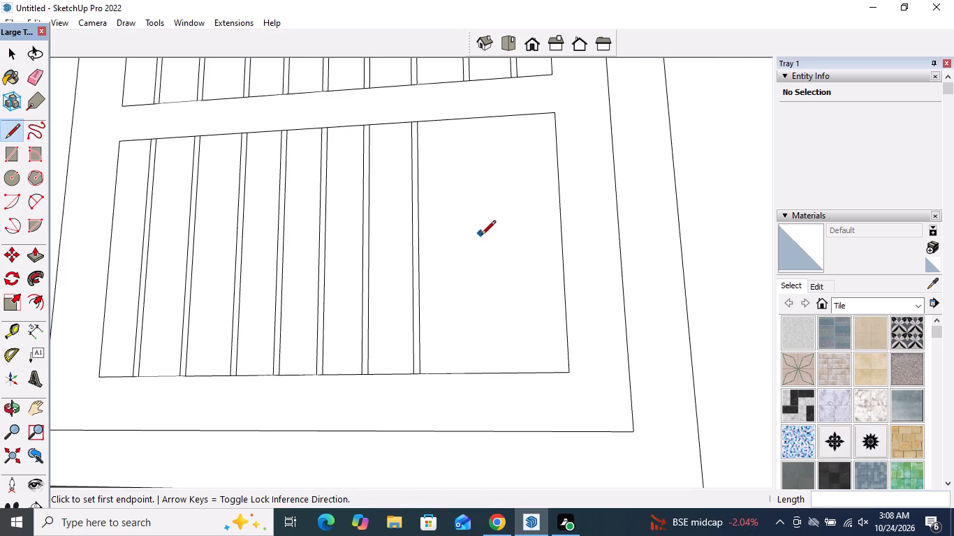
pyautogui.scroll(-6, 460, 309)
pyautogui.scroll(15, 455, 173)
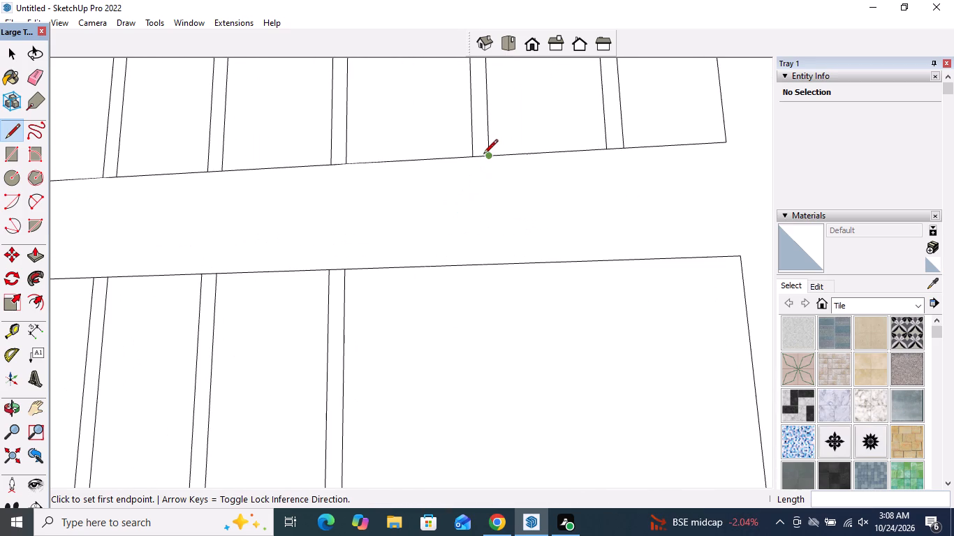
pyautogui.click(476, 267)
pyautogui.scroll(-12, 383, 141)
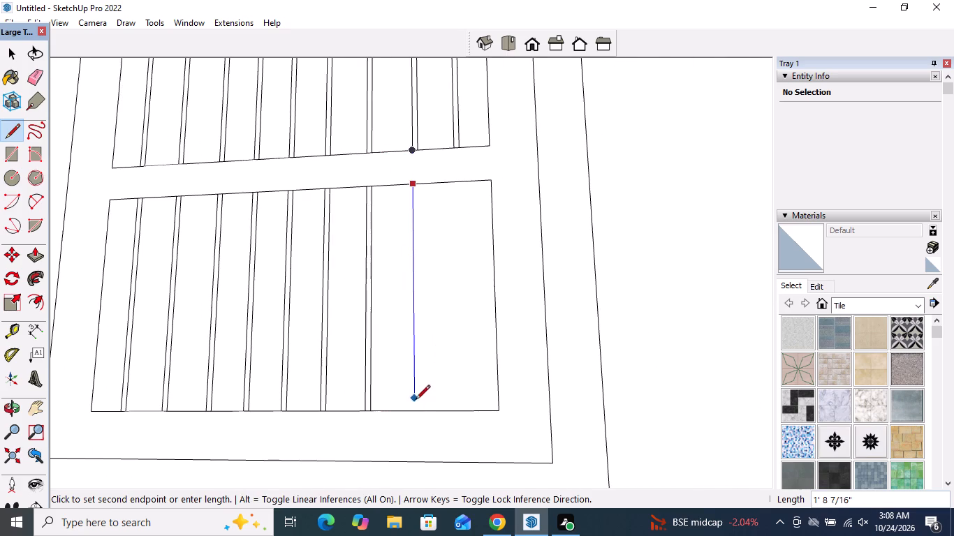
pyautogui.click(411, 415)
# Draw the right line of the lower panel's eighth strip over the panel's full height, aligned with the right line of the strip above.
pyautogui.scroll(8, 414, 135)
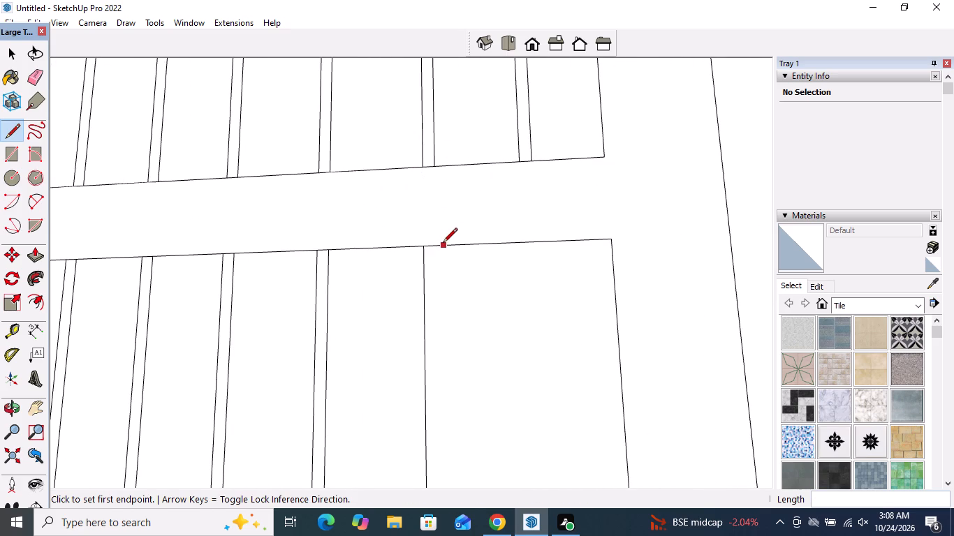
pyautogui.scroll(3, 443, 244)
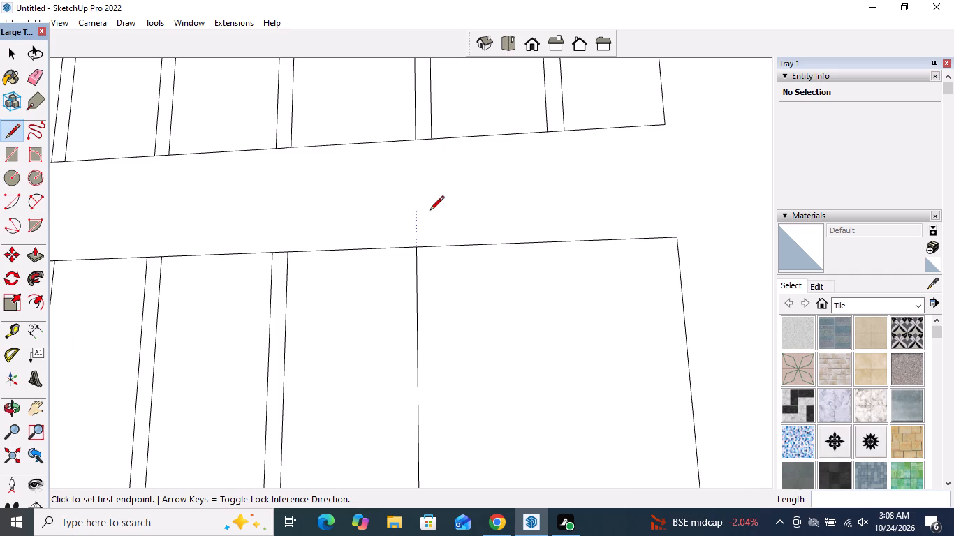
pyautogui.scroll(4, 431, 221)
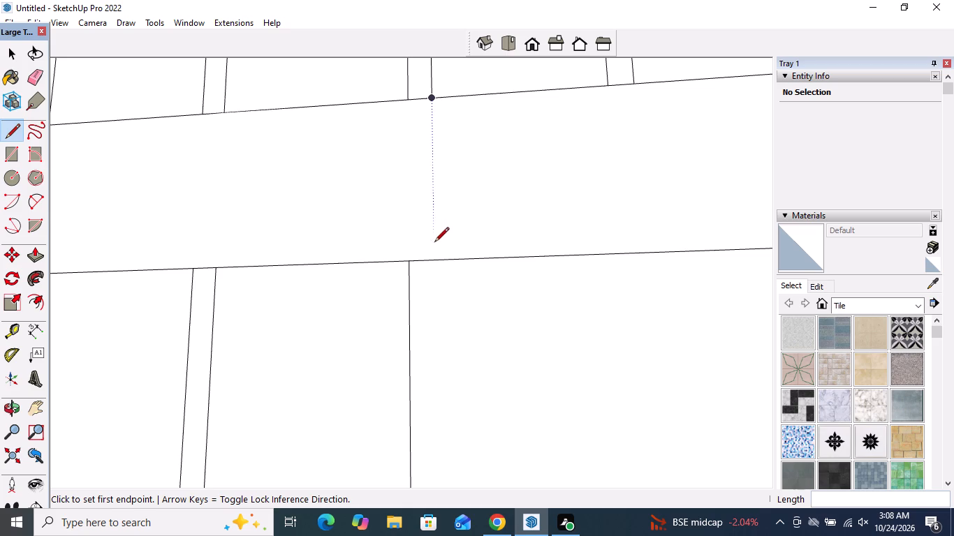
pyautogui.click(433, 260)
pyautogui.scroll(-7, 438, 84)
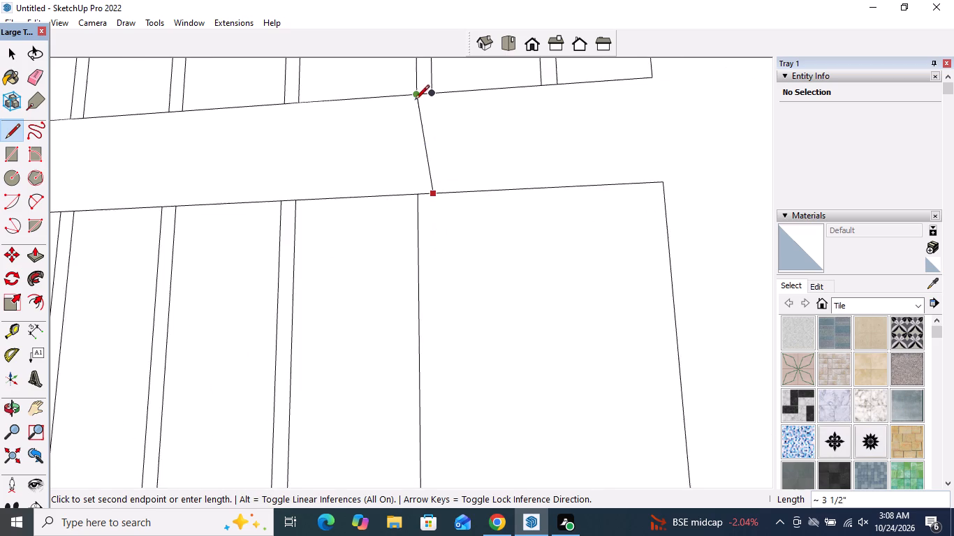
pyautogui.scroll(-3, 415, 100)
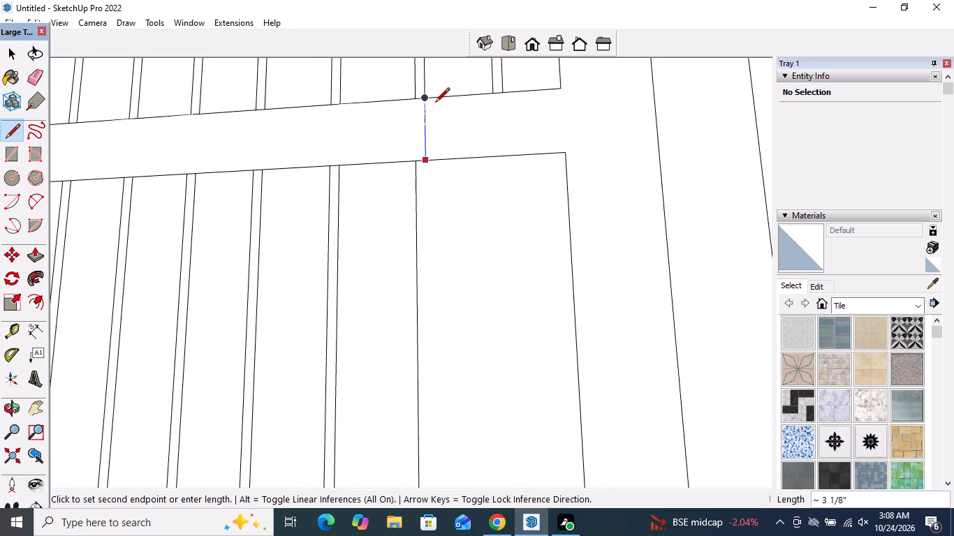
pyautogui.scroll(-6, 436, 103)
pyautogui.scroll(3, 463, 387)
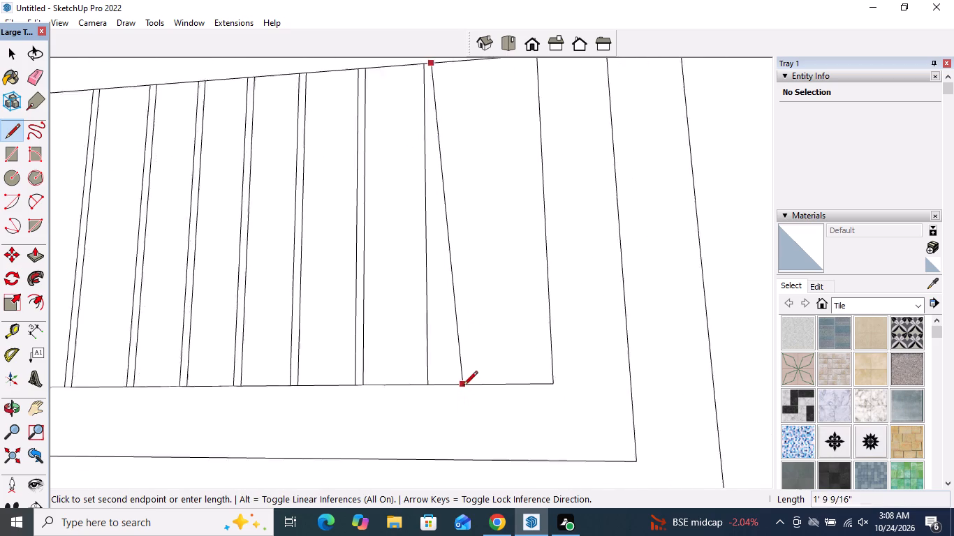
pyautogui.scroll(6, 463, 387)
pyautogui.click(423, 382)
# Draw the right line of the lower panel's ninth strip over the panel's full height, aligned with the right line of the strip above.
pyautogui.scroll(-15, 433, 408)
pyautogui.scroll(10, 457, 221)
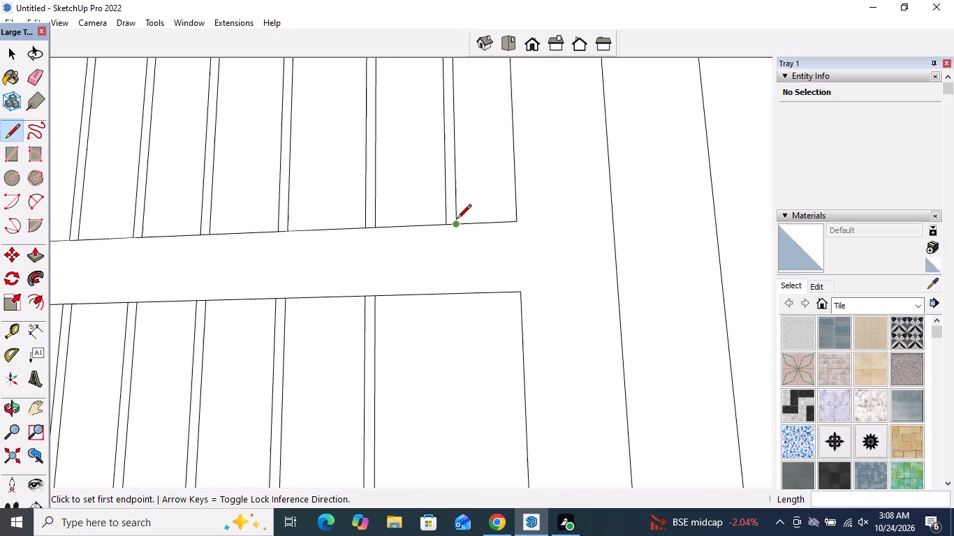
pyautogui.click(460, 292)
pyautogui.scroll(-2, 461, 221)
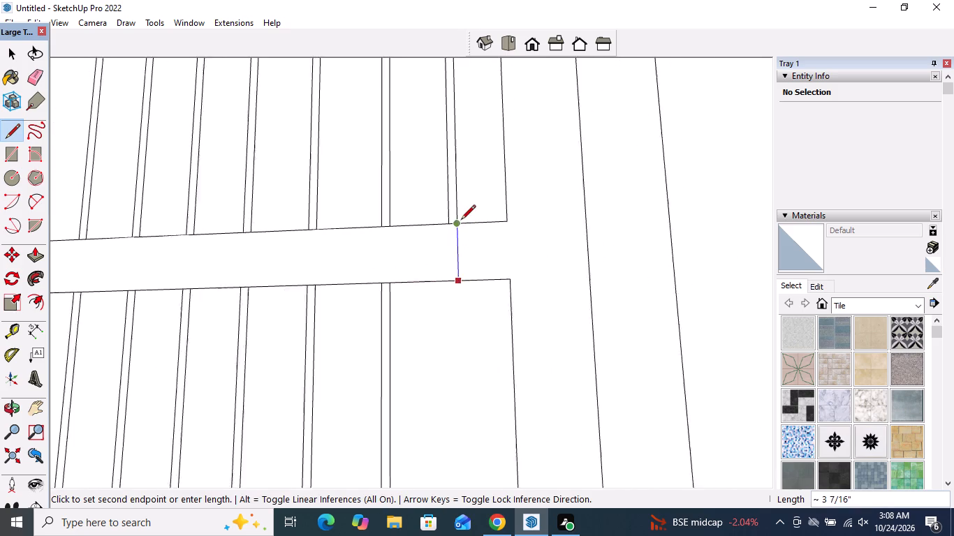
pyautogui.scroll(-9, 461, 221)
pyautogui.scroll(5, 452, 419)
pyautogui.click(468, 430)
# Draw the left line of the lower panel's ninth strip, 1' 9 1/2" long, aligned with the left line of the strip above.
pyautogui.scroll(3, 418, 122)
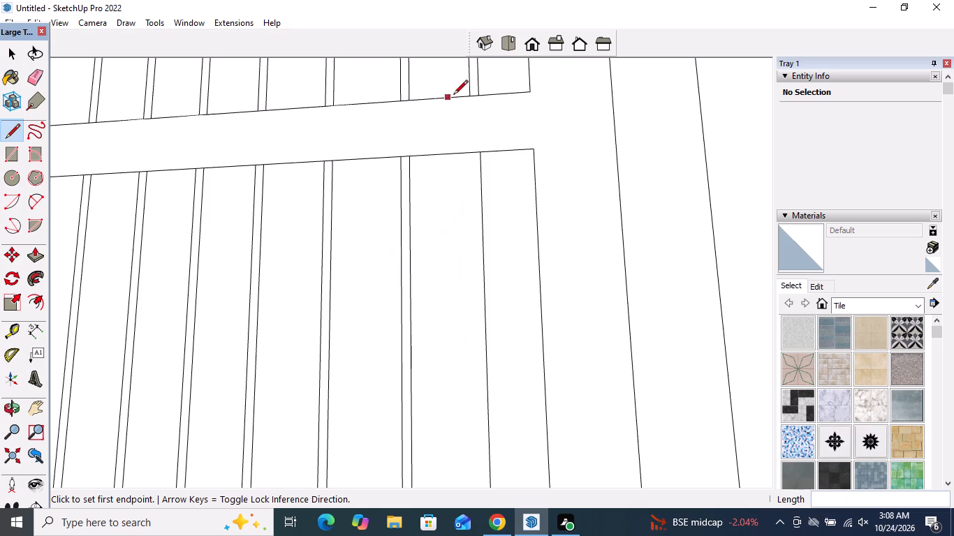
pyautogui.click(471, 154)
pyautogui.scroll(-5, 460, 123)
pyautogui.scroll(4, 476, 388)
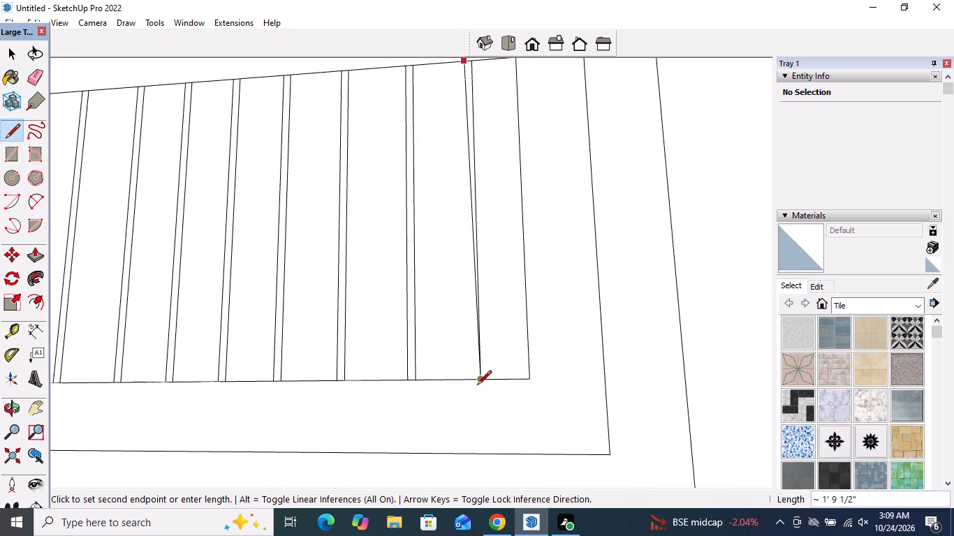
pyautogui.scroll(4, 476, 386)
pyautogui.click(467, 378)
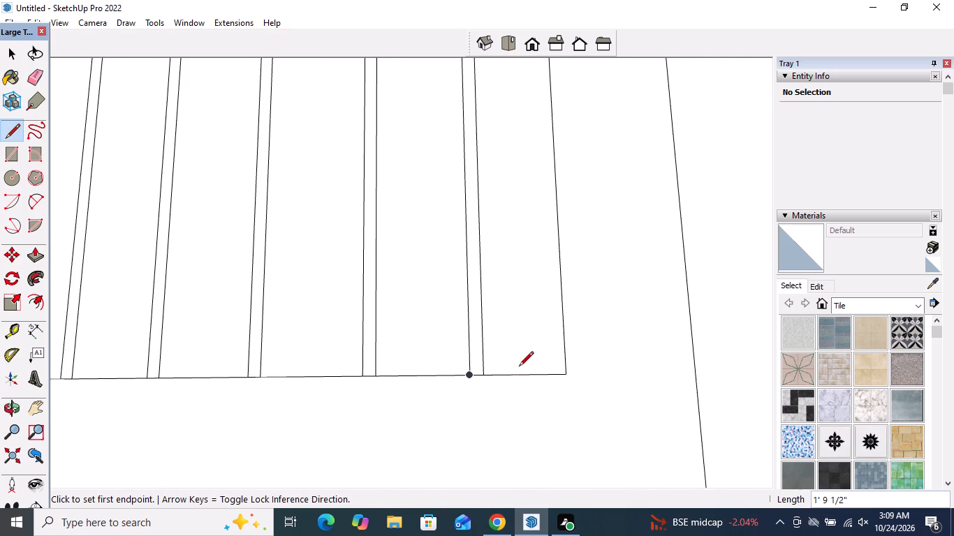
pyautogui.press('space')
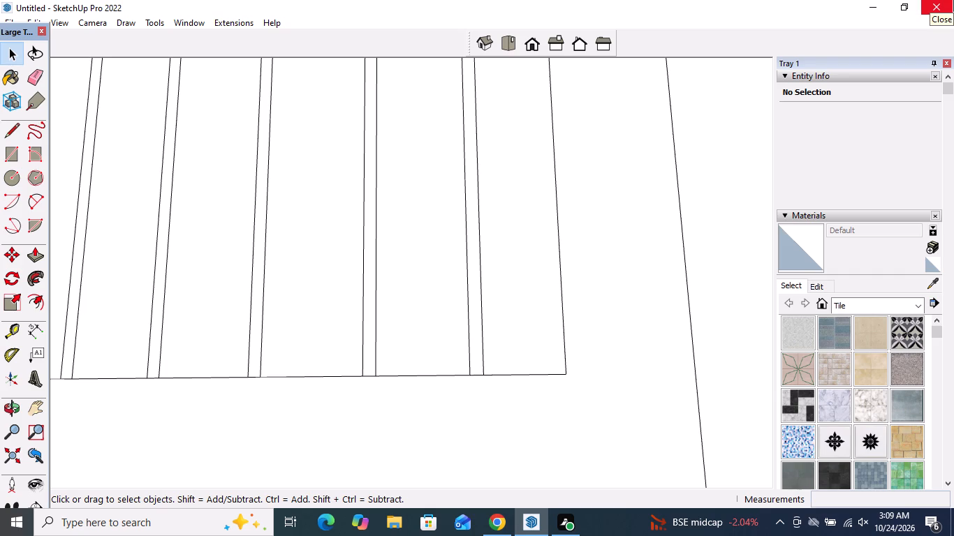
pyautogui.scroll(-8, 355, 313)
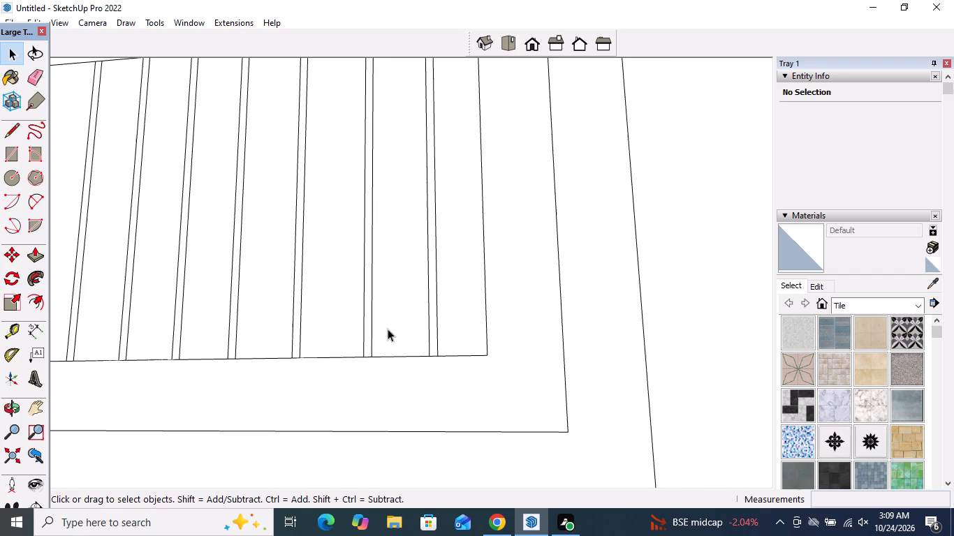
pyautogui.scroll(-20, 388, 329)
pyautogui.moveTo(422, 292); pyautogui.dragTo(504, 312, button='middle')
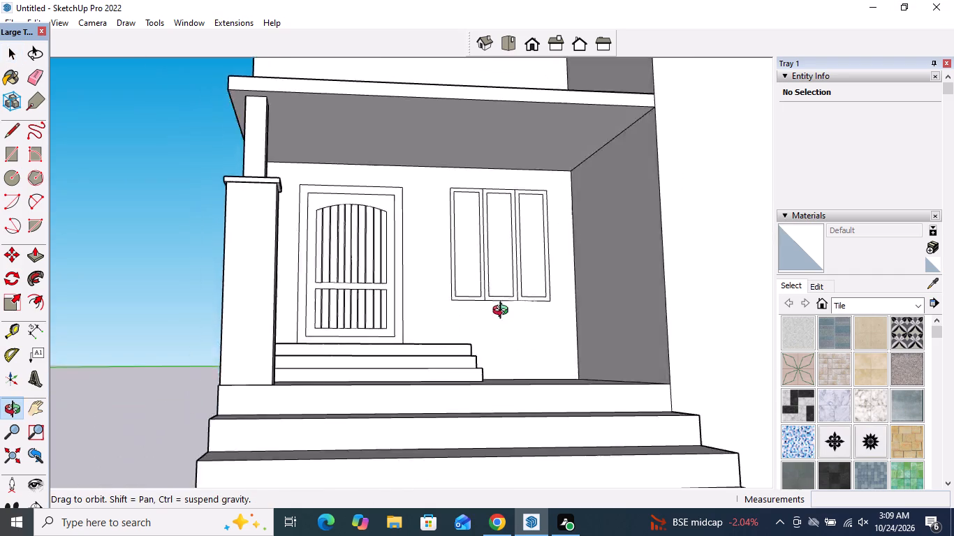
# Draw an upright handle rectangle about 1' 1/8" by 1 1/2" on the door, between the upper strip panel and the door's edge.
pyautogui.moveTo(504, 312); pyautogui.dragTo(263, 352, button='middle')
pyautogui.scroll(2, 391, 210)
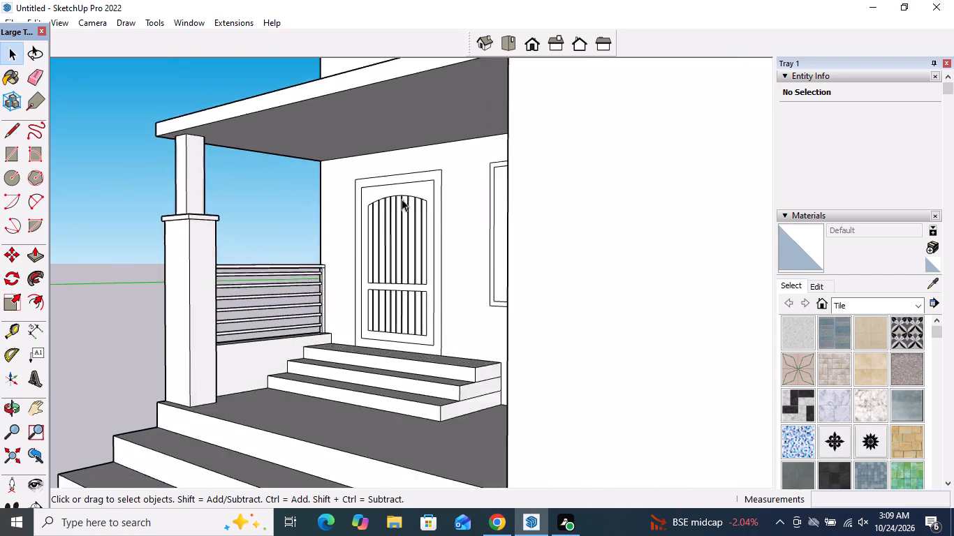
pyautogui.scroll(5, 402, 199)
pyautogui.scroll(3, 419, 410)
pyautogui.moveTo(428, 412); pyautogui.dragTo(520, 416, button='middle')
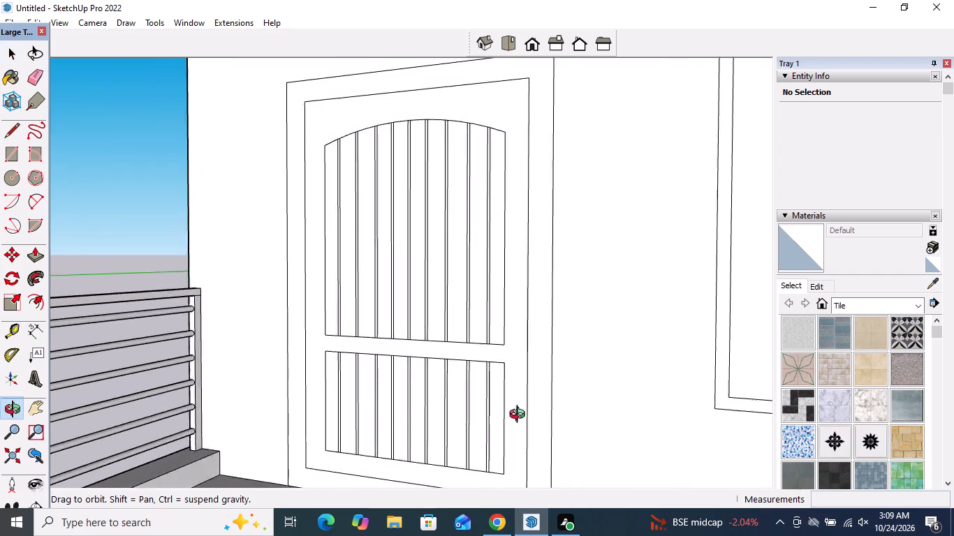
pyautogui.moveTo(520, 416); pyautogui.dragTo(582, 398, button='middle')
pyautogui.scroll(-3, 568, 364)
pyautogui.moveTo(537, 385); pyautogui.dragTo(557, 384, button='middle')
pyautogui.scroll(5, 519, 373)
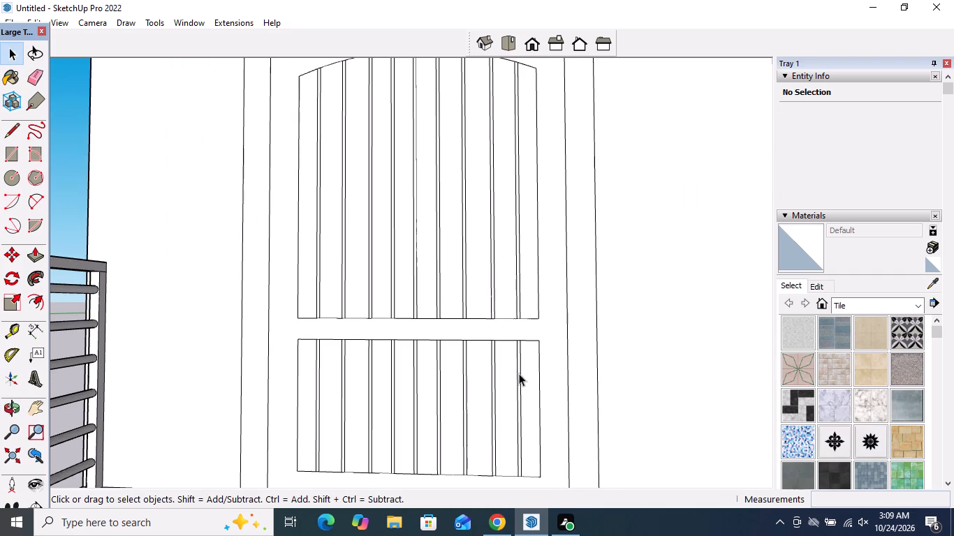
pyautogui.click(12, 155)
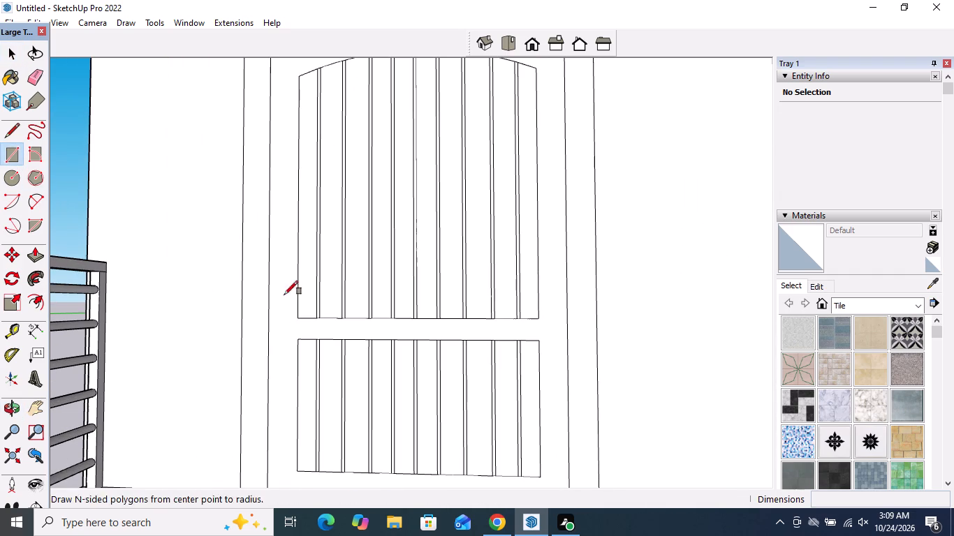
pyautogui.scroll(2, 582, 321)
pyautogui.scroll(-9, 573, 328)
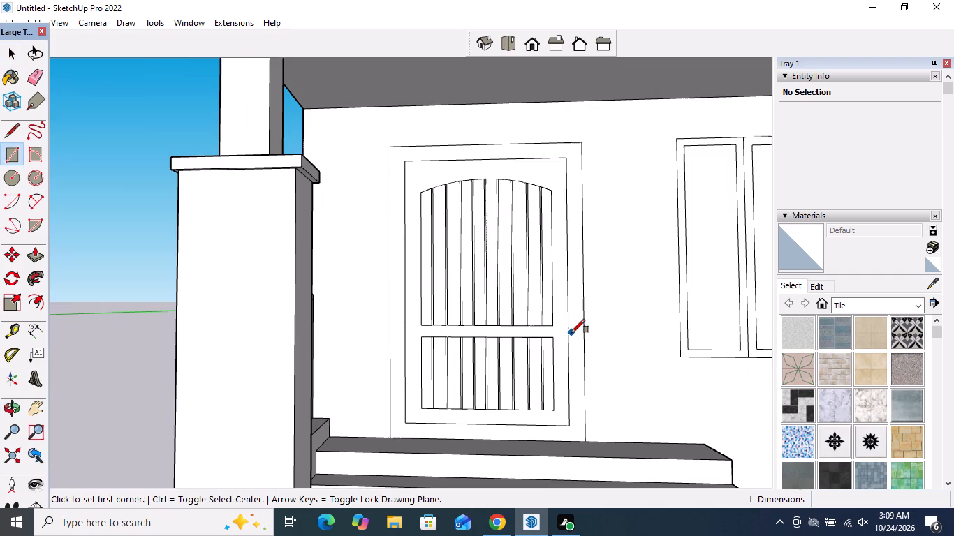
pyautogui.scroll(9, 569, 322)
pyautogui.scroll(3, 551, 239)
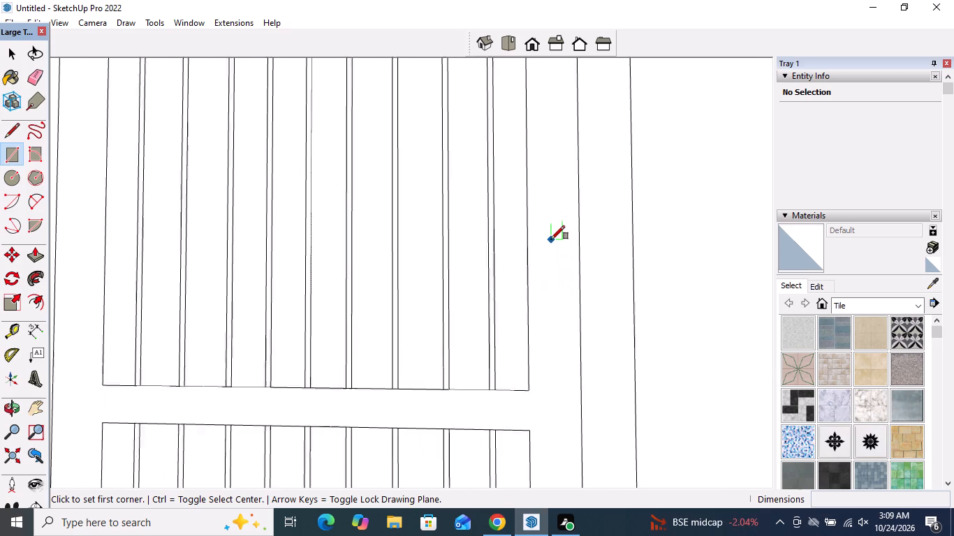
pyautogui.scroll(2, 551, 239)
pyautogui.moveTo(537, 228); pyautogui.dragTo(540, 237)
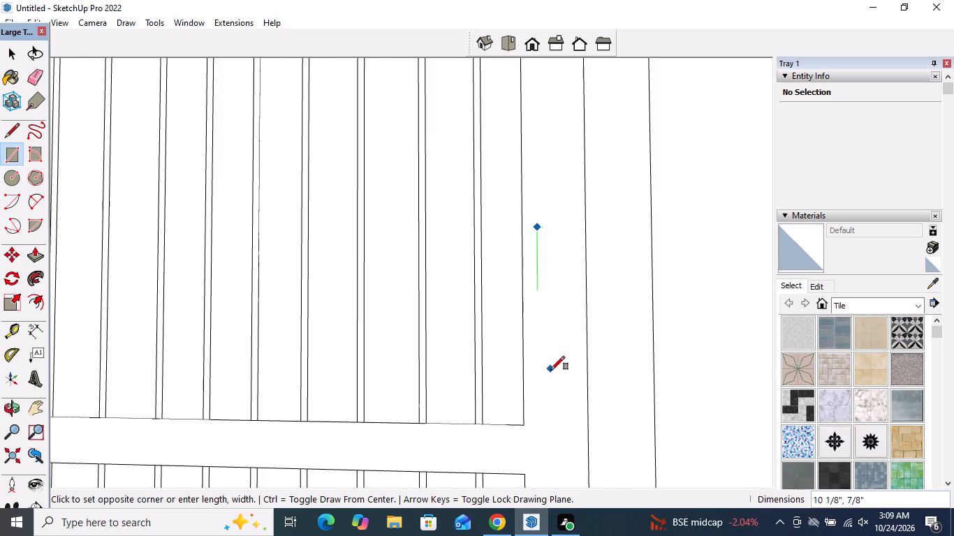
pyautogui.click(560, 397)
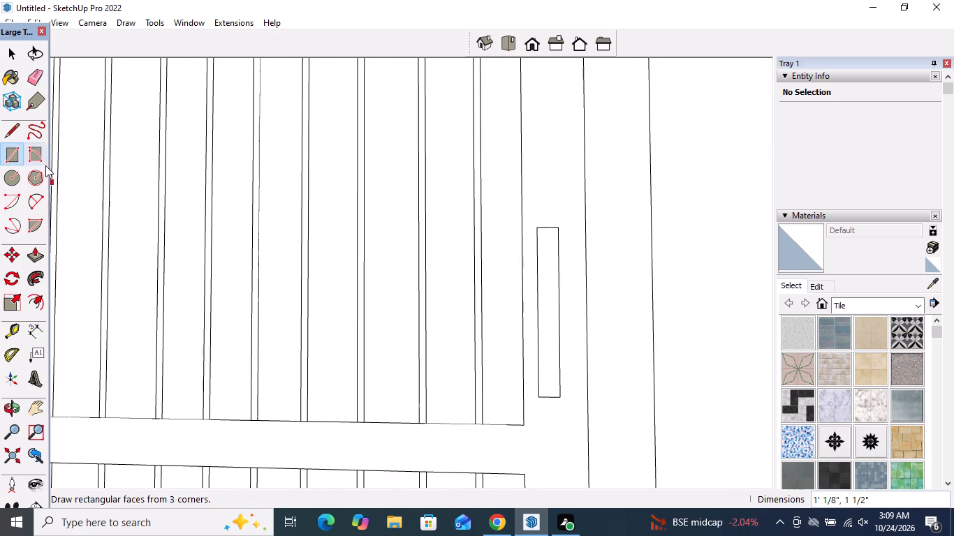
# Draw a circle of about 9/16" radius on the door beside the lower part of the handle rectangle.
pyautogui.click(14, 183)
pyautogui.scroll(4, 575, 343)
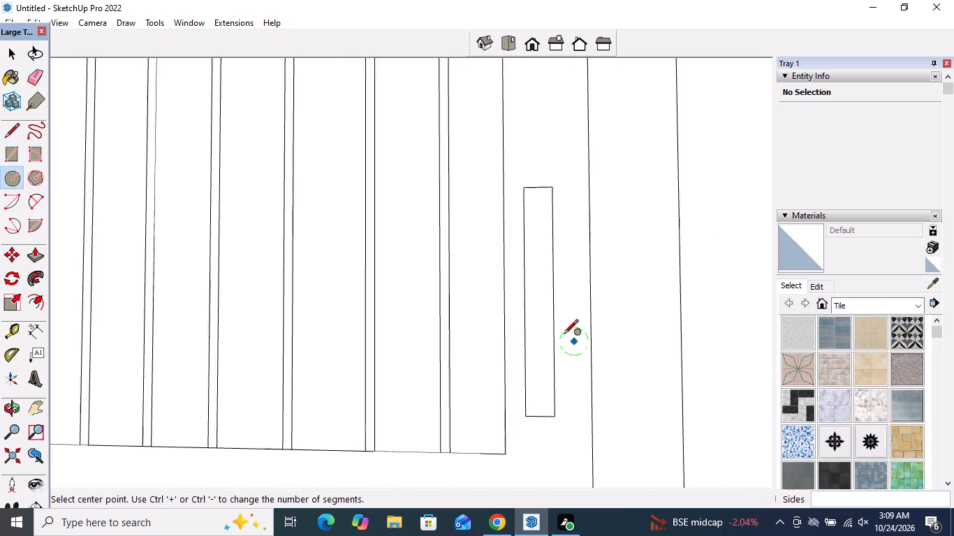
pyautogui.scroll(9, 555, 329)
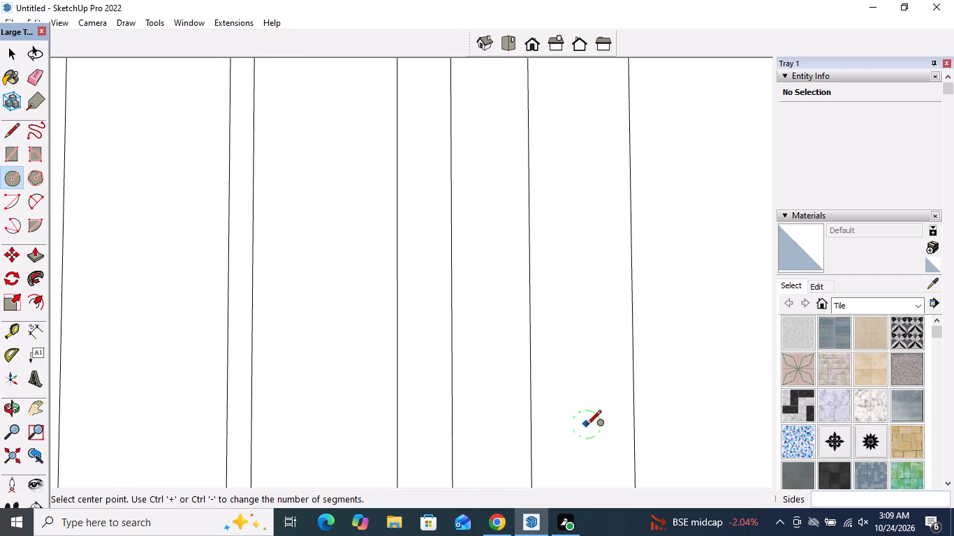
pyautogui.click(587, 429)
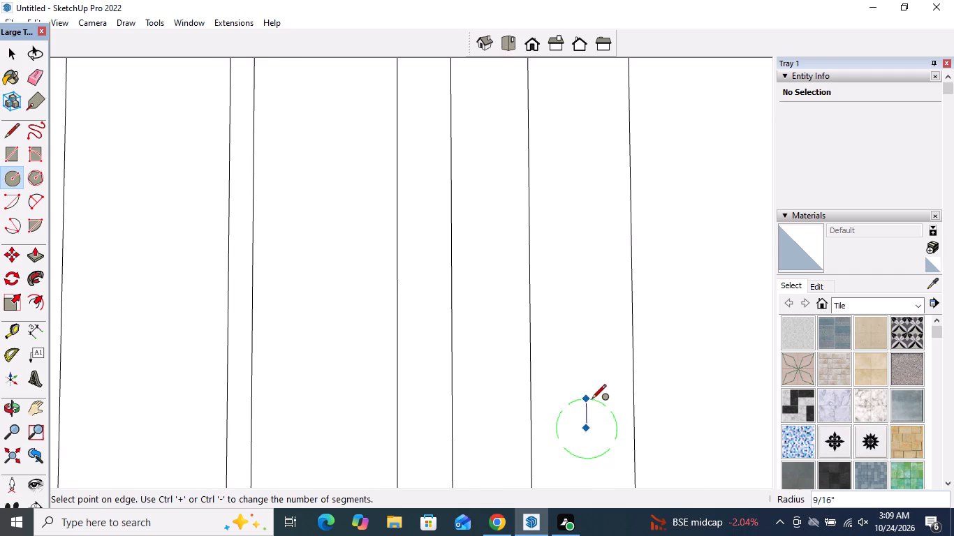
pyautogui.click(592, 400)
pyautogui.scroll(-13, 556, 325)
pyautogui.press('space')
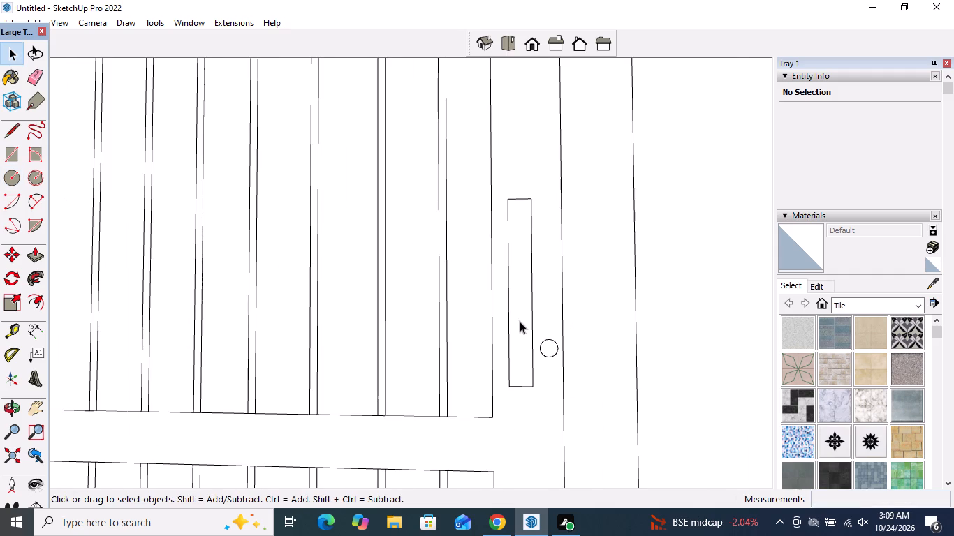
# Erase the three leftover horizontal lines on the side face of the porch's entrance steps.
pyautogui.scroll(-6, 520, 321)
pyautogui.scroll(-13, 425, 262)
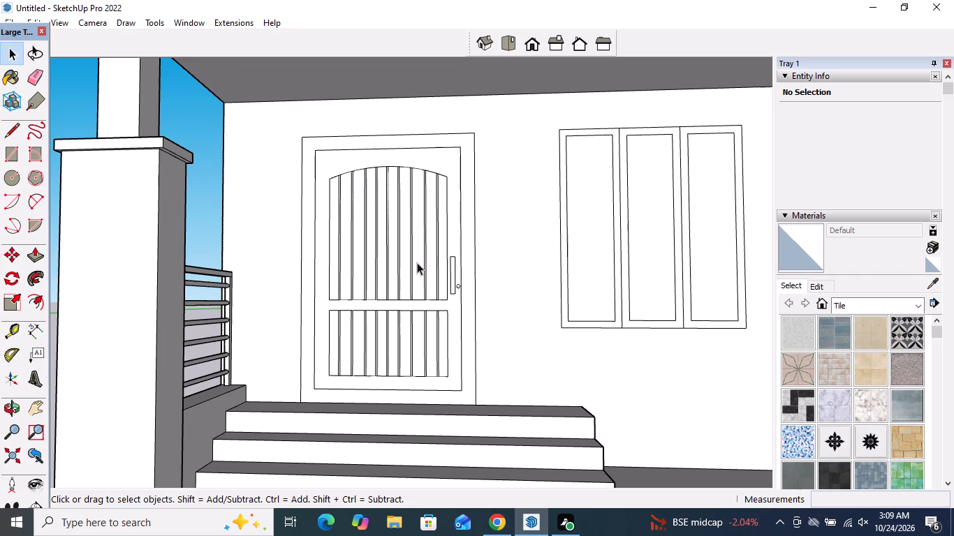
pyautogui.scroll(-7, 417, 263)
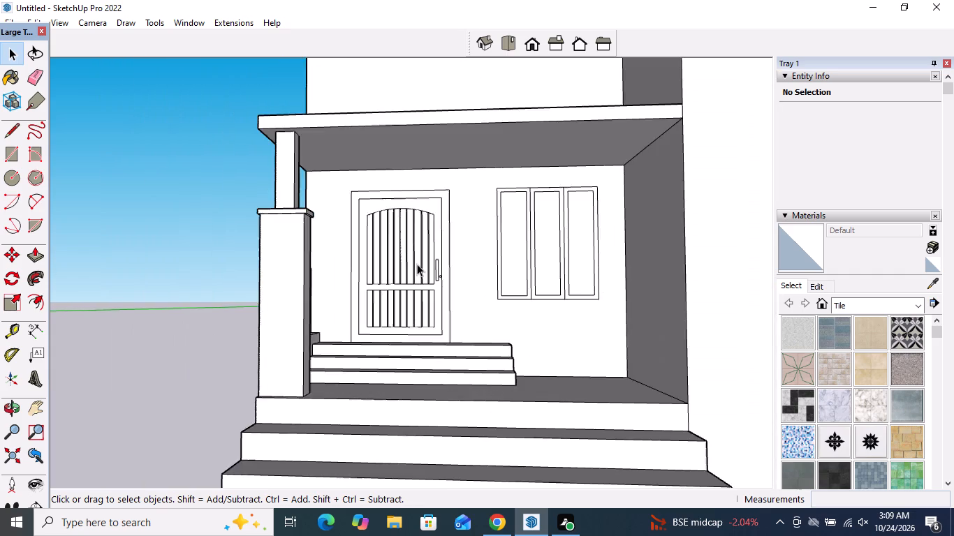
pyautogui.scroll(-4, 417, 264)
pyautogui.moveTo(402, 295); pyautogui.dragTo(269, 295, button='middle')
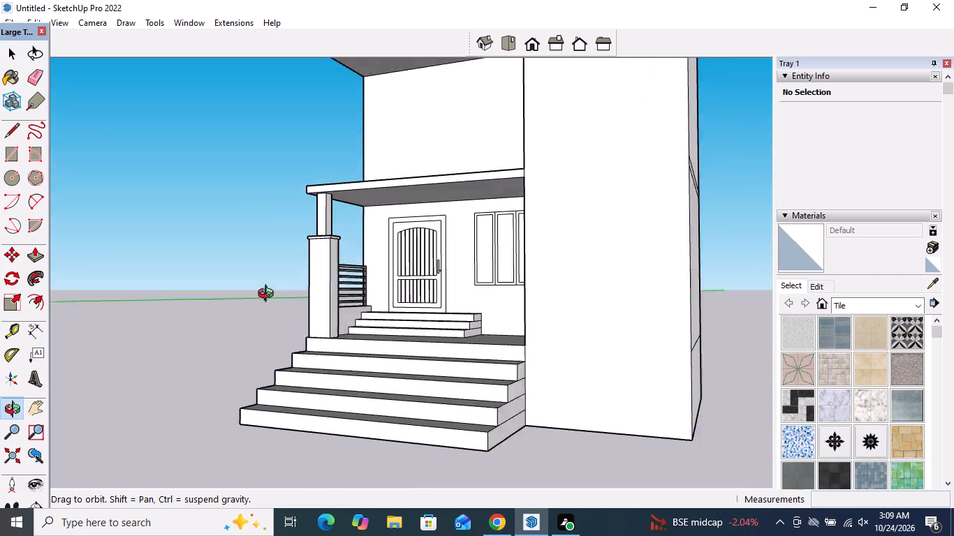
pyautogui.moveTo(269, 295); pyautogui.dragTo(103, 333, button='middle')
pyautogui.scroll(5, 311, 461)
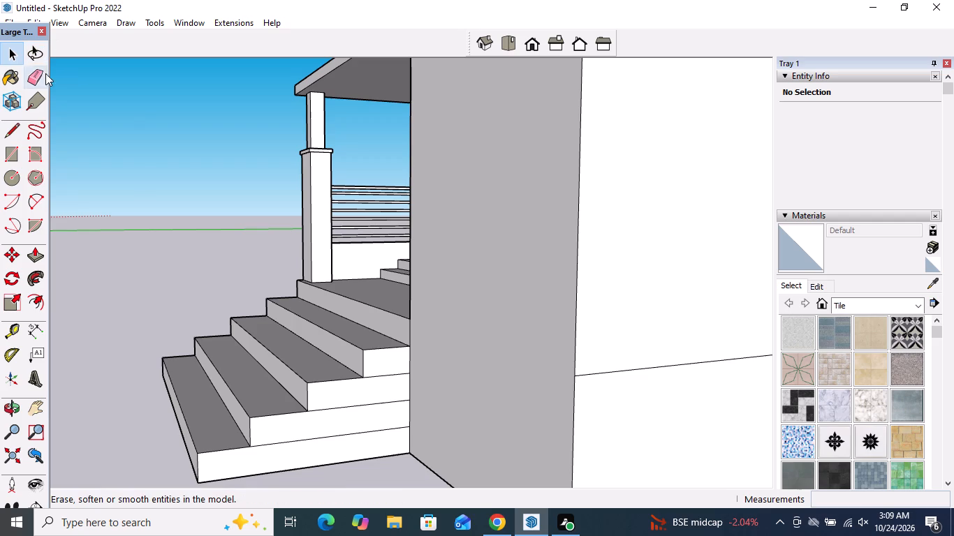
pyautogui.click(43, 77)
pyautogui.click(383, 376)
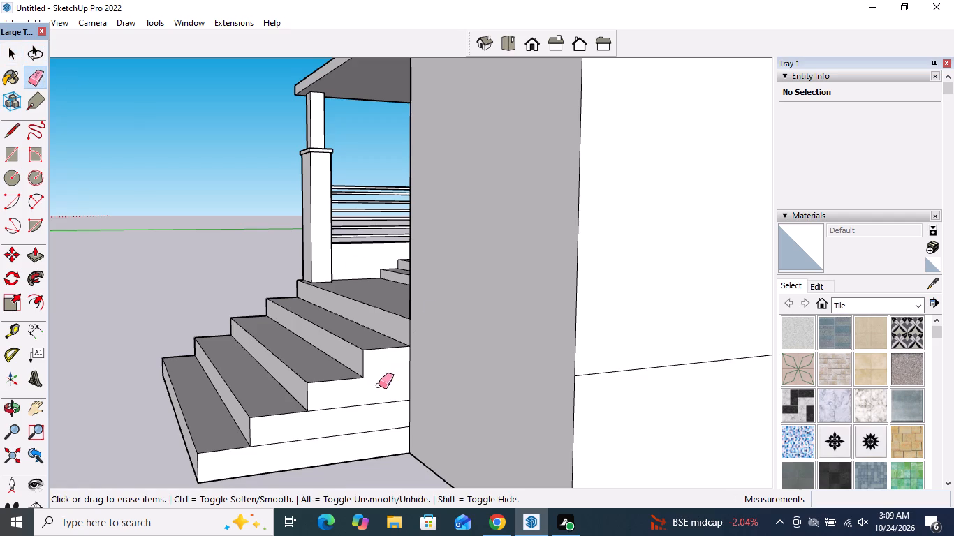
pyautogui.click(373, 403)
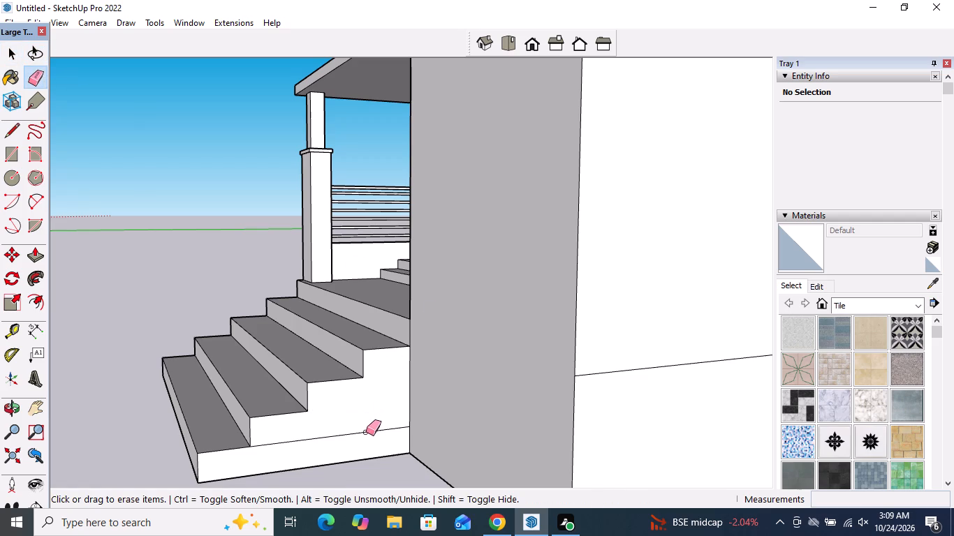
pyautogui.click(366, 432)
pyautogui.scroll(-11, 418, 374)
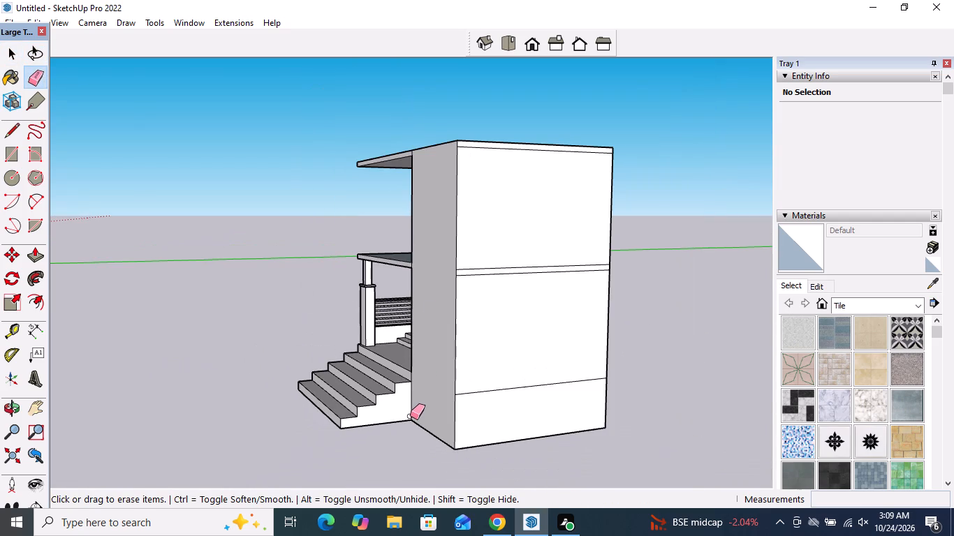
pyautogui.press('space')
# Draw a small circle for a light near the middle of the ground-floor porch ceiling.
pyautogui.moveTo(439, 399); pyautogui.dragTo(721, 362, button='middle')
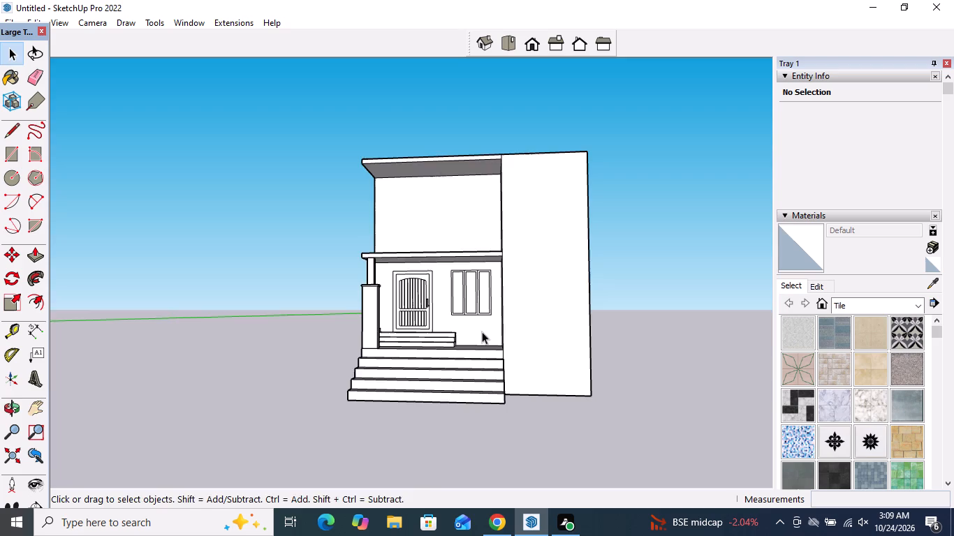
pyautogui.moveTo(482, 332); pyautogui.dragTo(743, 332, button='middle')
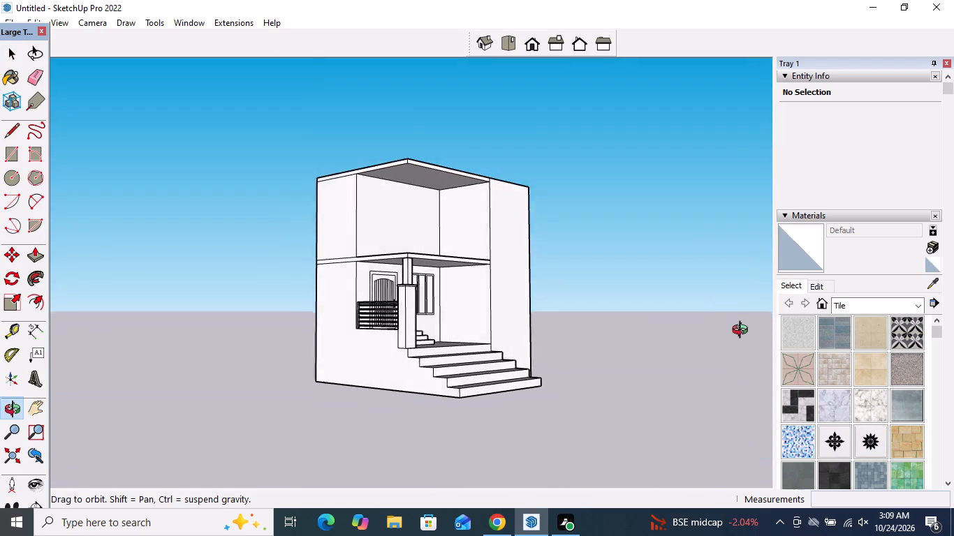
pyautogui.moveTo(743, 332); pyautogui.dragTo(585, 392, button='middle')
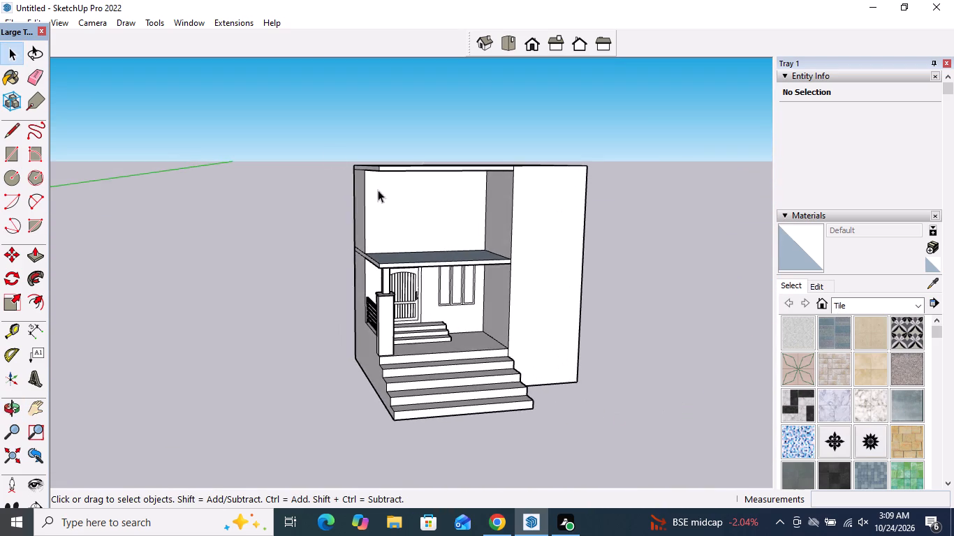
pyautogui.scroll(5, 427, 157)
pyautogui.moveTo(503, 230); pyautogui.dragTo(506, 127, button='middle')
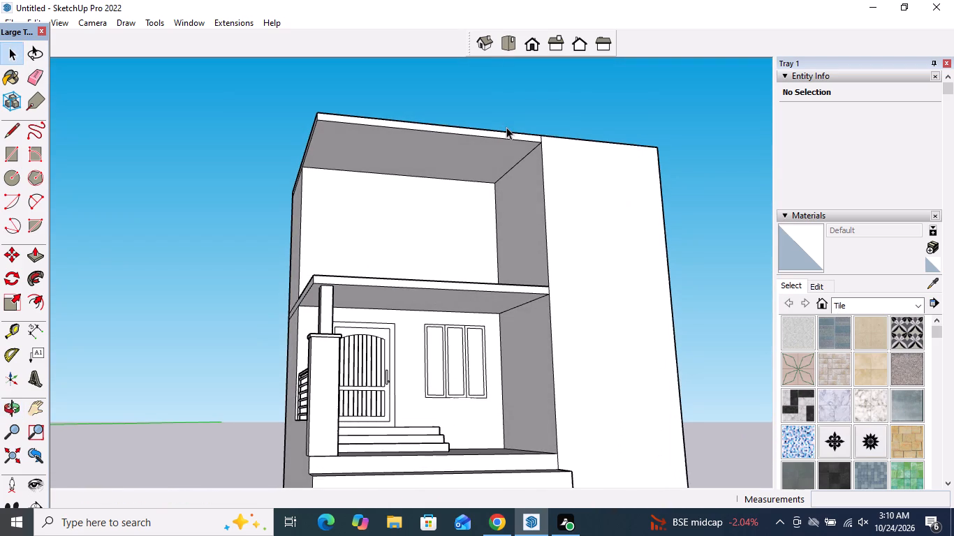
pyautogui.moveTo(450, 308); pyautogui.dragTo(458, 207, button='middle')
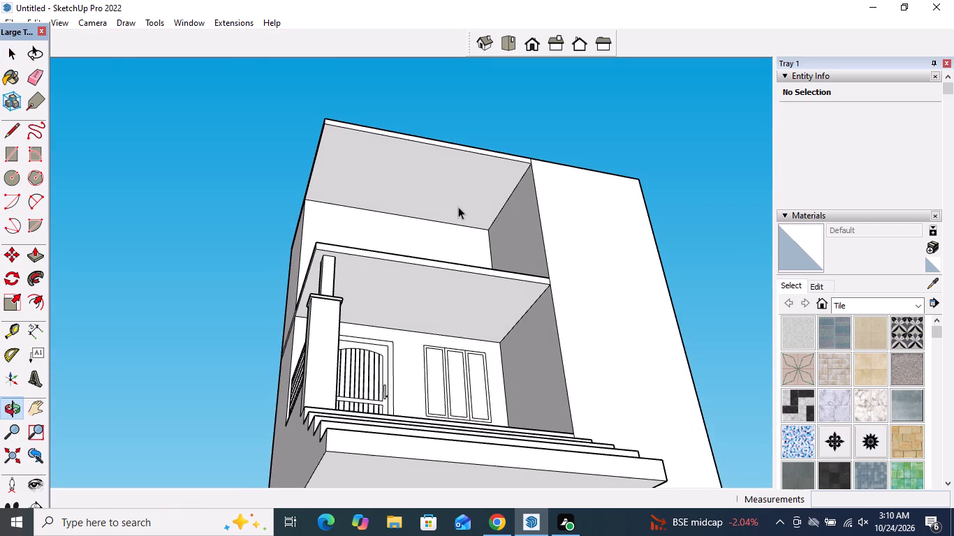
pyautogui.click(15, 181)
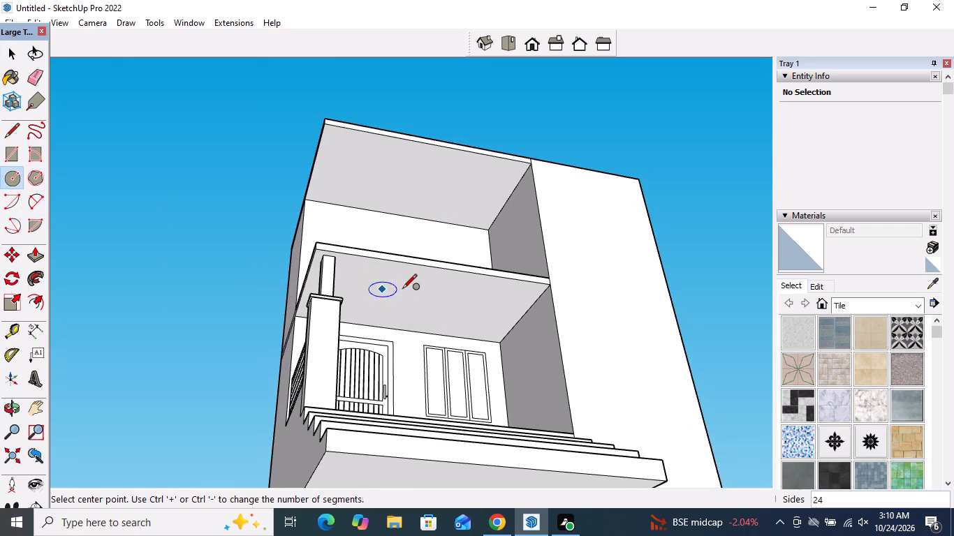
pyautogui.scroll(6, 411, 290)
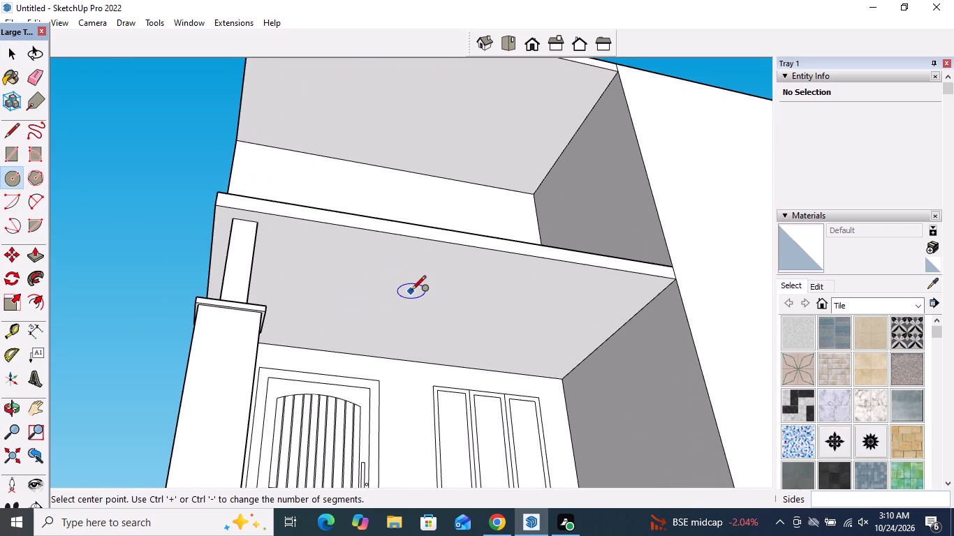
pyautogui.click(411, 297)
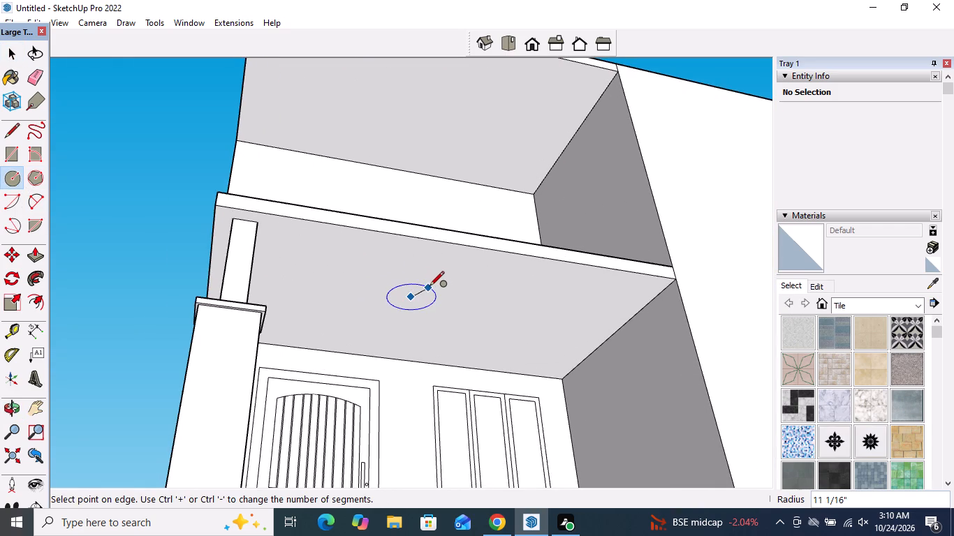
pyautogui.scroll(10, 427, 288)
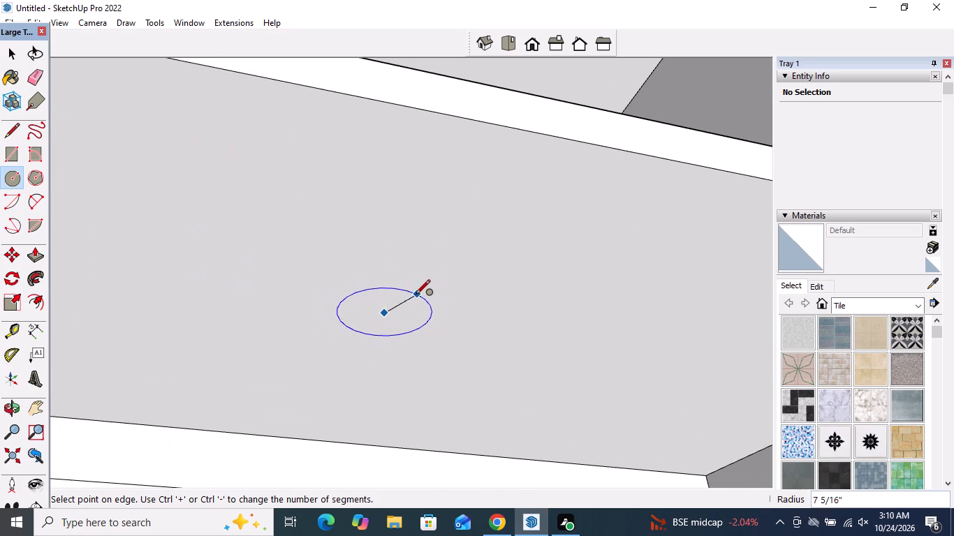
pyautogui.click(413, 297)
pyautogui.press('space')
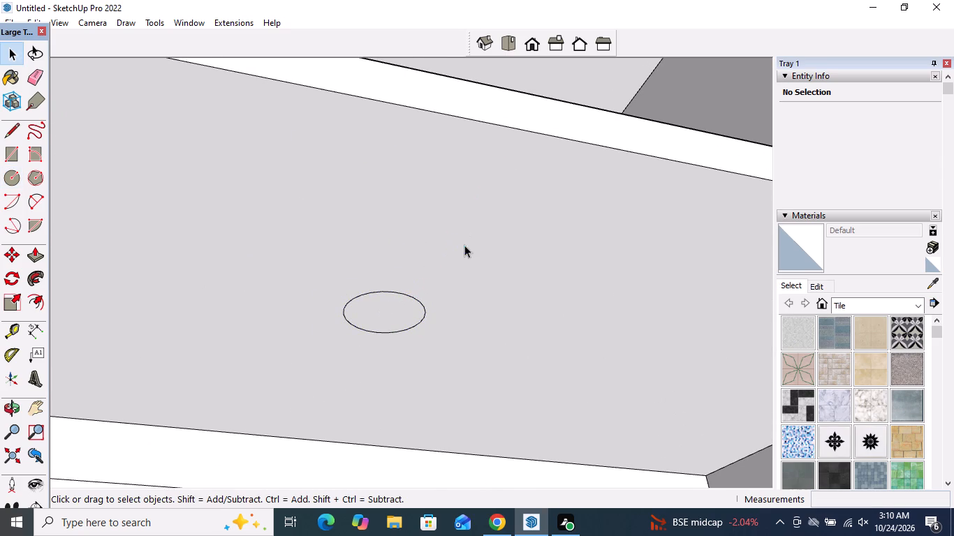
# Draw a vertical 10' line across the upper recess opening beside its side wall, from the roof slab's lower edge to the floor slab.
pyautogui.scroll(-19, 453, 247)
pyautogui.moveTo(456, 267); pyautogui.dragTo(468, 332, button='middle')
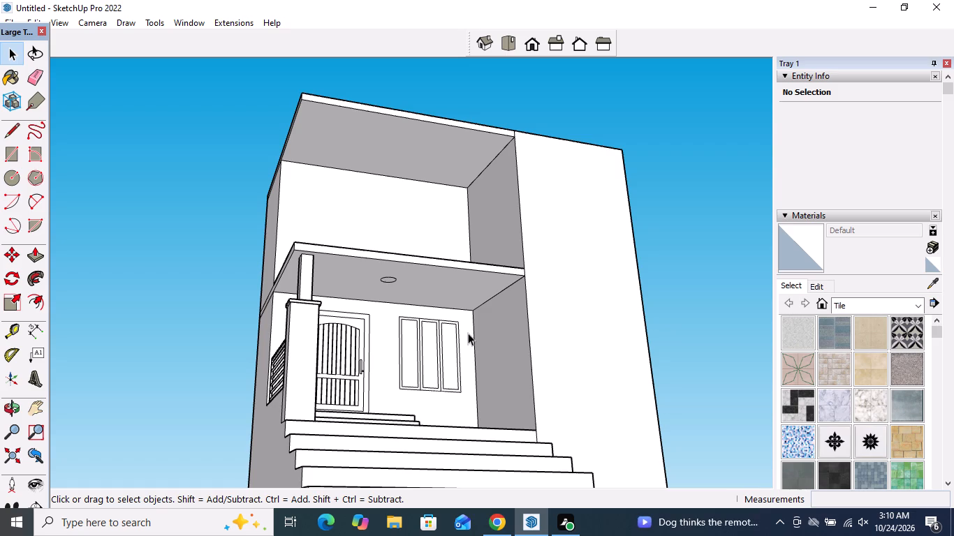
pyautogui.scroll(-3, 468, 333)
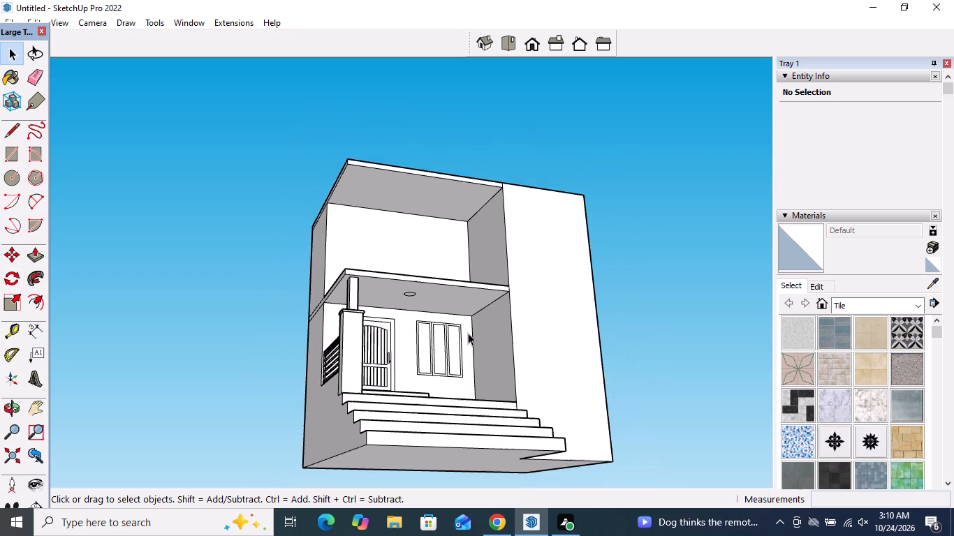
pyautogui.moveTo(483, 177); pyautogui.dragTo(487, 226, button='middle')
pyautogui.scroll(5, 508, 173)
pyautogui.scroll(3, 512, 328)
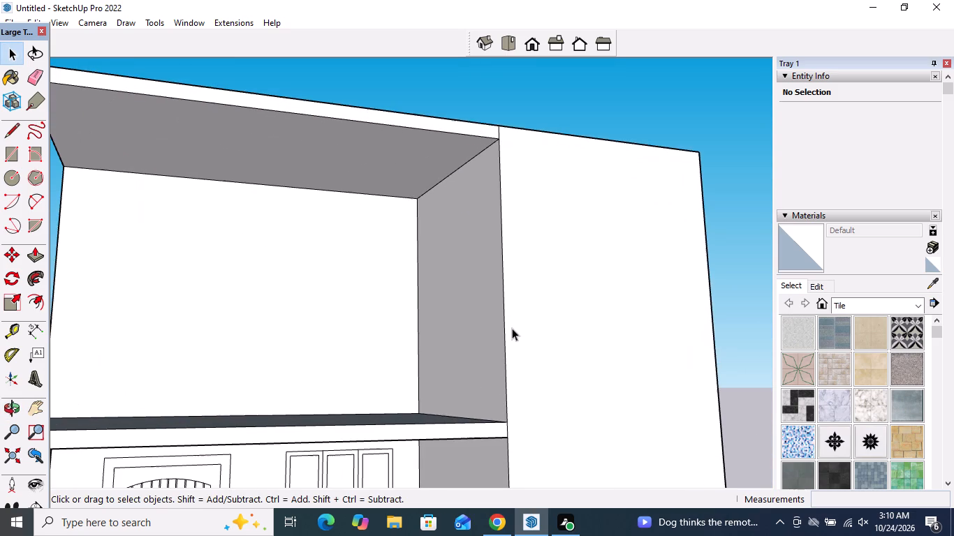
pyautogui.moveTo(506, 334); pyautogui.dragTo(451, 375, button='middle')
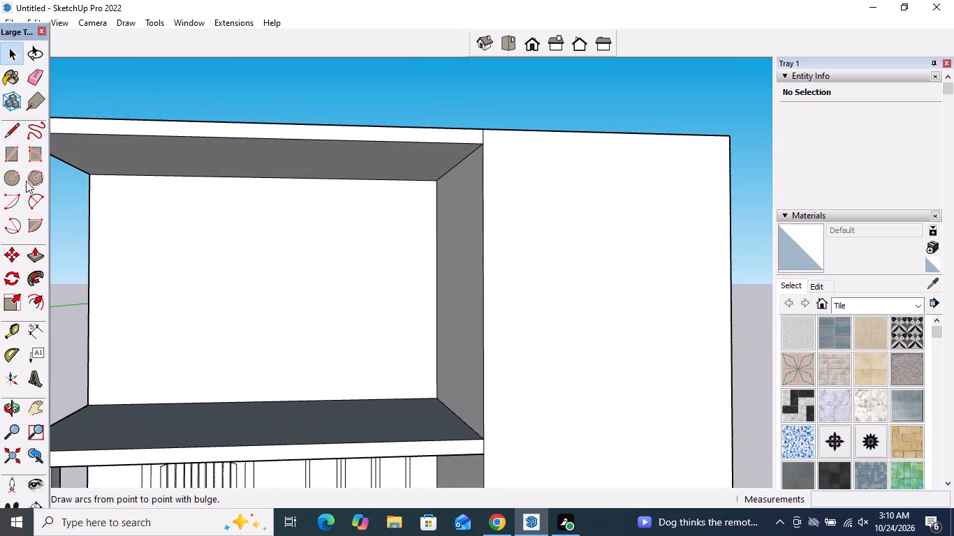
pyautogui.click(15, 129)
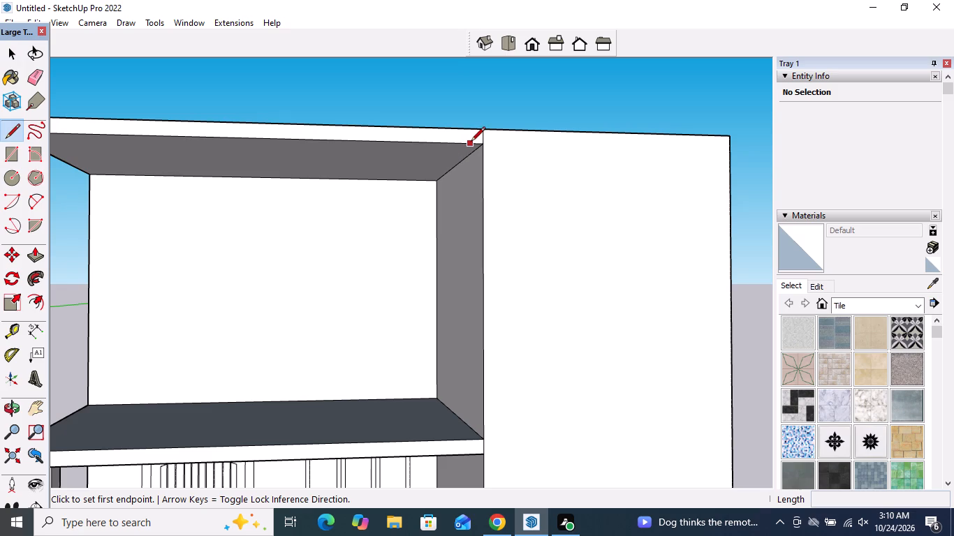
pyautogui.click(468, 144)
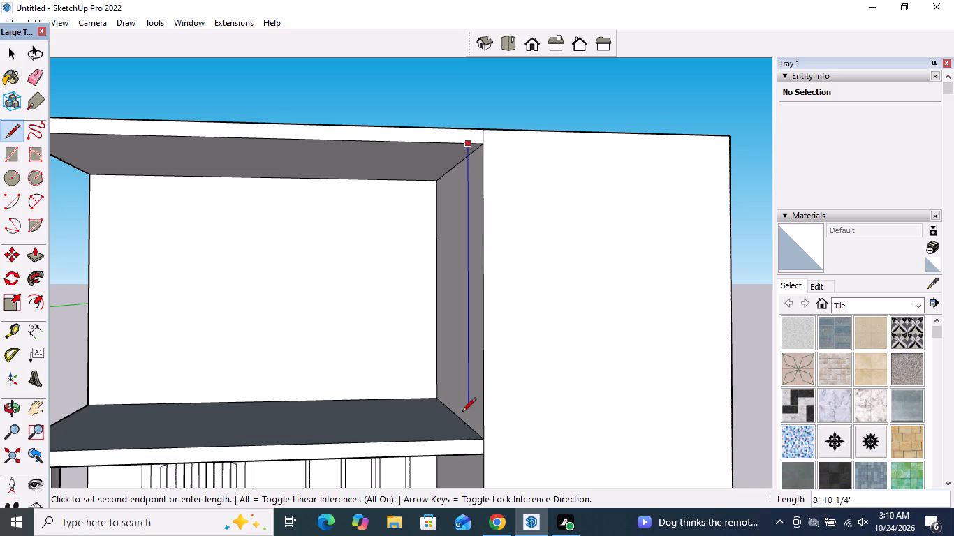
pyautogui.click(467, 443)
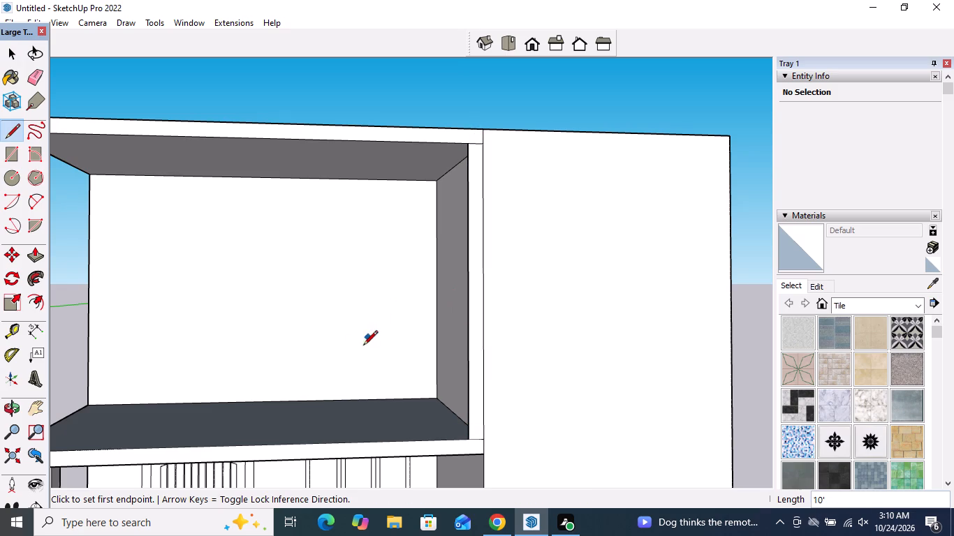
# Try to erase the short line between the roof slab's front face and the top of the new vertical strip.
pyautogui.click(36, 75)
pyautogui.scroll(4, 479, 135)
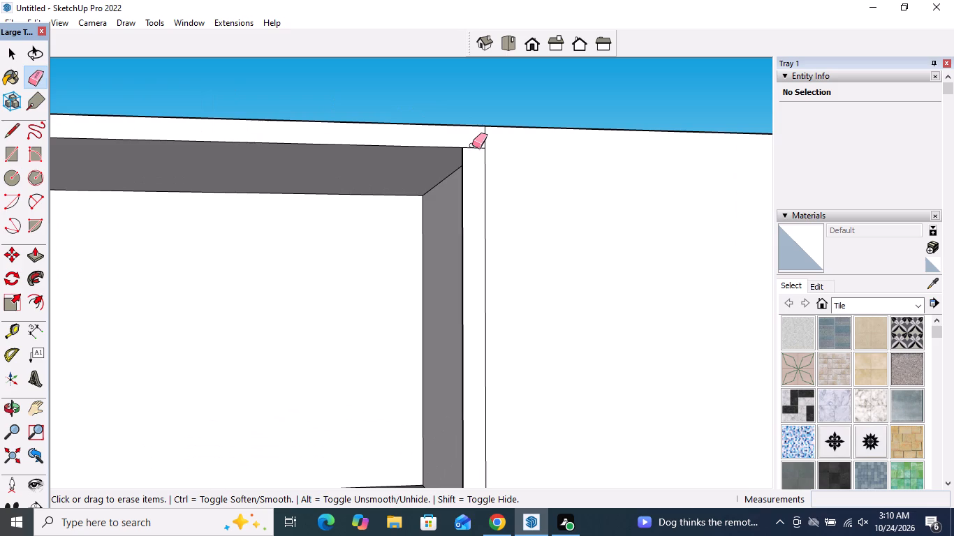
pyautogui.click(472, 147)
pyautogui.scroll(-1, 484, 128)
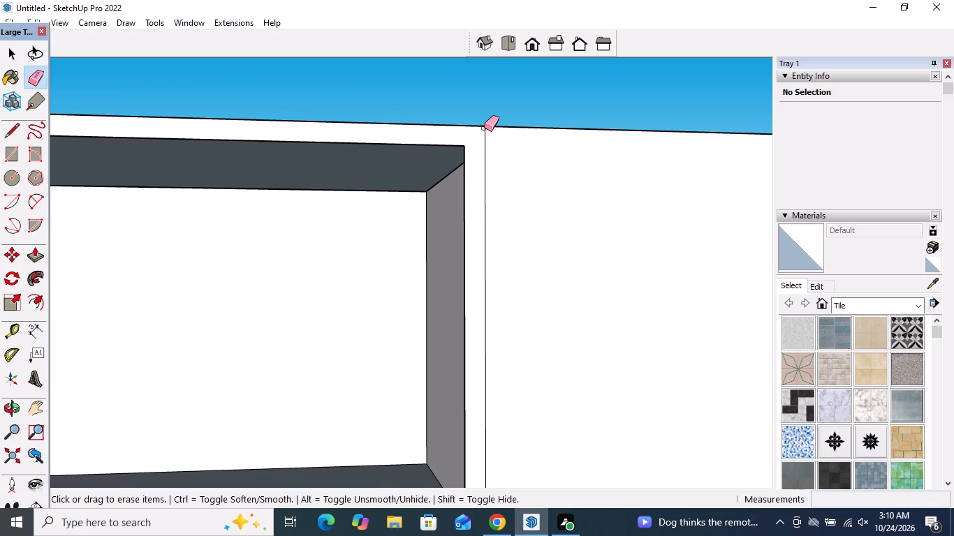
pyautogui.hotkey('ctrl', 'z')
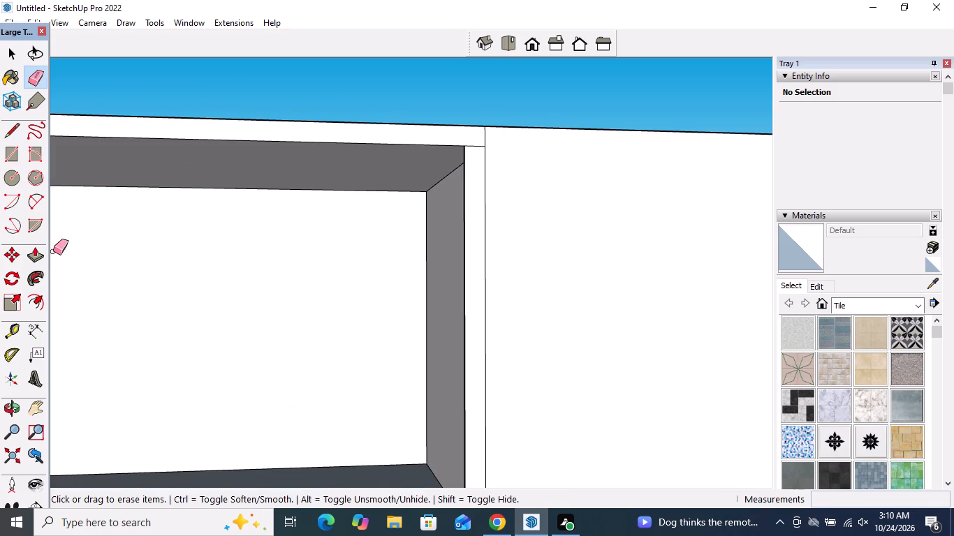
# Pull the back face of the narrow vertical strip about 1 7/16" into the upper recess.
pyautogui.click(32, 256)
pyautogui.moveTo(367, 271); pyautogui.dragTo(740, 276, button='middle')
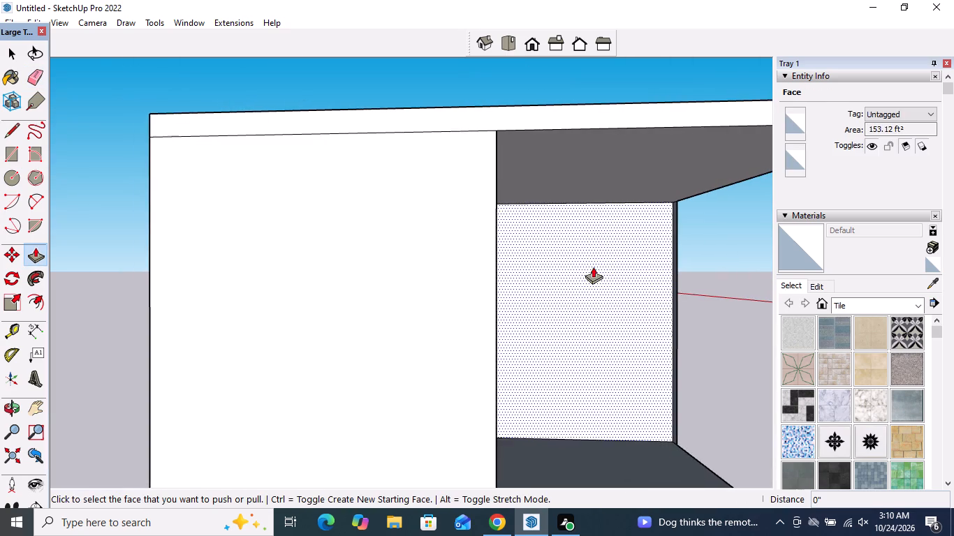
pyautogui.scroll(10, 660, 260)
pyautogui.scroll(4, 676, 186)
pyautogui.click(681, 185)
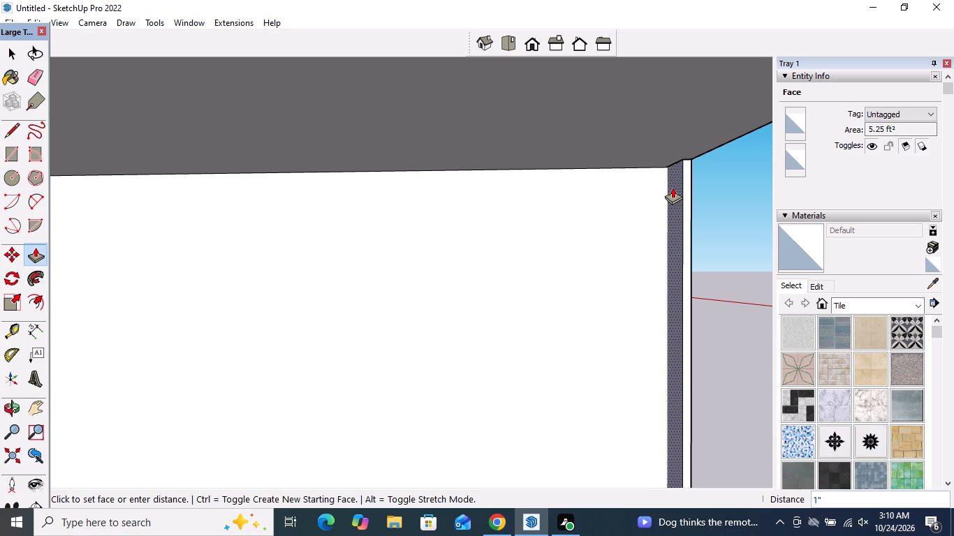
pyautogui.click(669, 188)
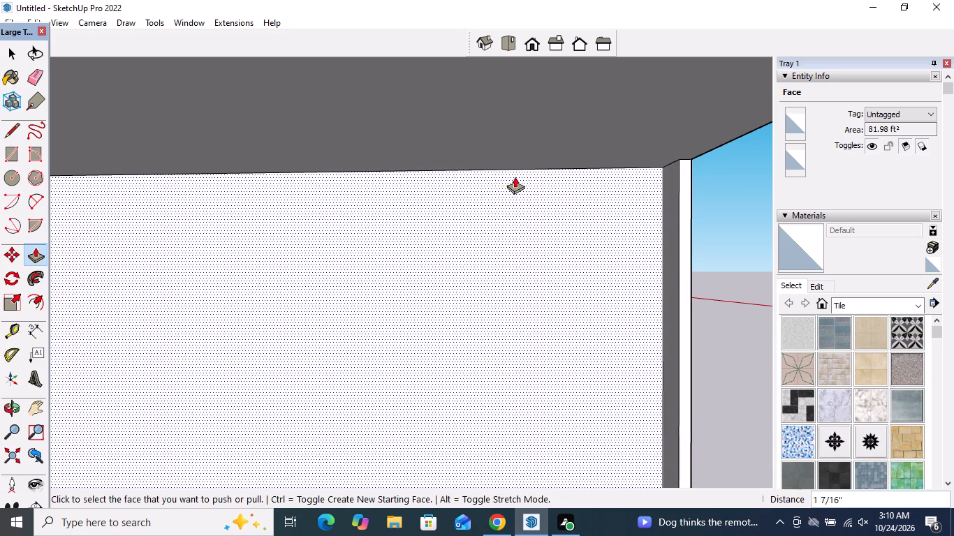
pyautogui.press('space')
# Erase the short lines separating the vertical strip's front face from the roof slab above and the floor slab below.
pyautogui.scroll(-19, 515, 177)
pyautogui.moveTo(652, 201); pyautogui.dragTo(266, 205, button='middle')
pyautogui.click(42, 75)
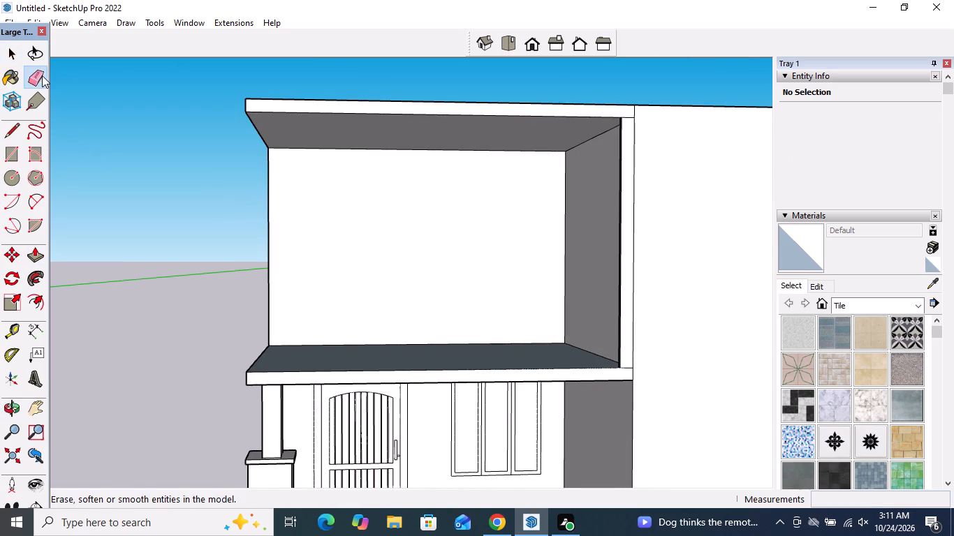
pyautogui.scroll(8, 624, 114)
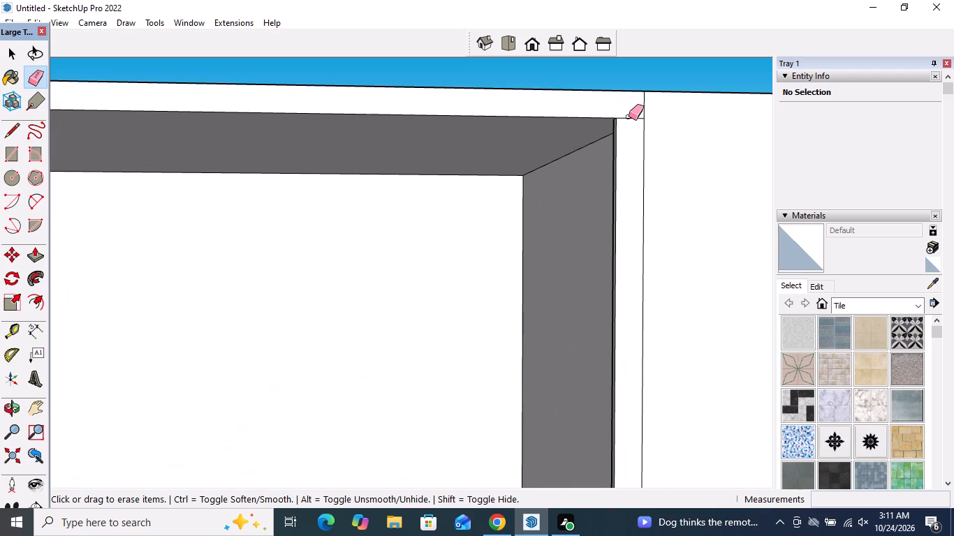
pyautogui.click(629, 117)
pyautogui.scroll(-6, 628, 117)
pyautogui.scroll(4, 630, 445)
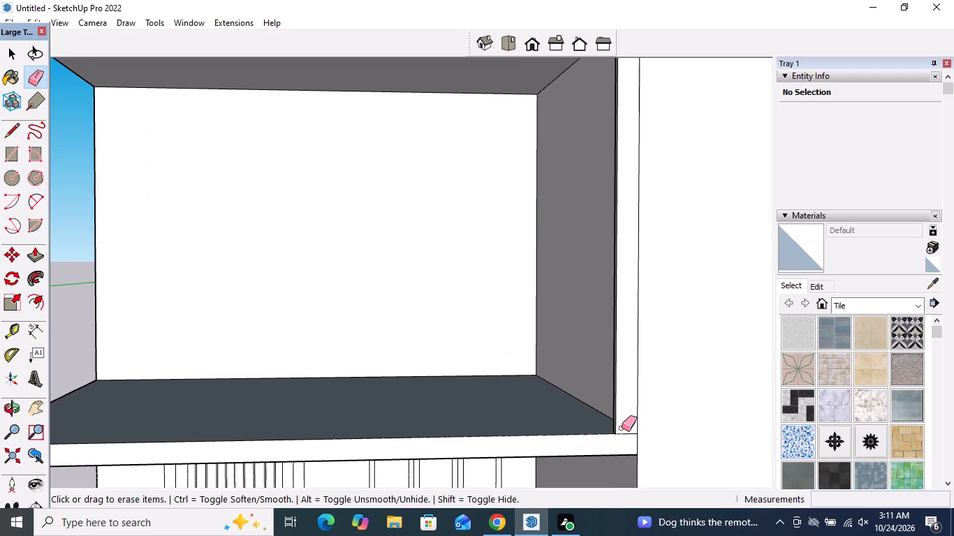
pyautogui.scroll(5, 622, 428)
pyautogui.click(628, 436)
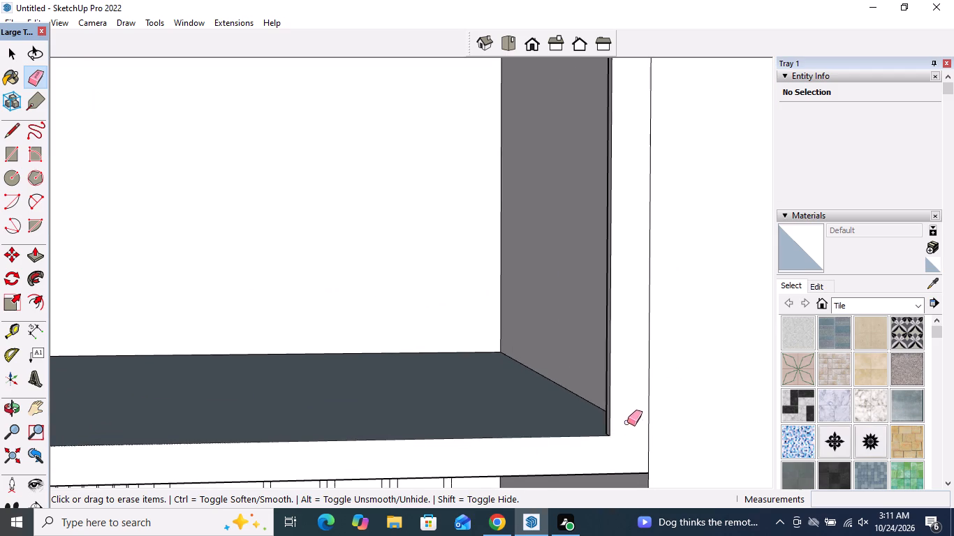
pyautogui.scroll(-13, 612, 394)
pyautogui.press('space')
# Pull the joined front face of the roof slab, vertical strip and floor slab outward about 6 3/8".
pyautogui.moveTo(456, 290); pyautogui.dragTo(526, 321, button='middle')
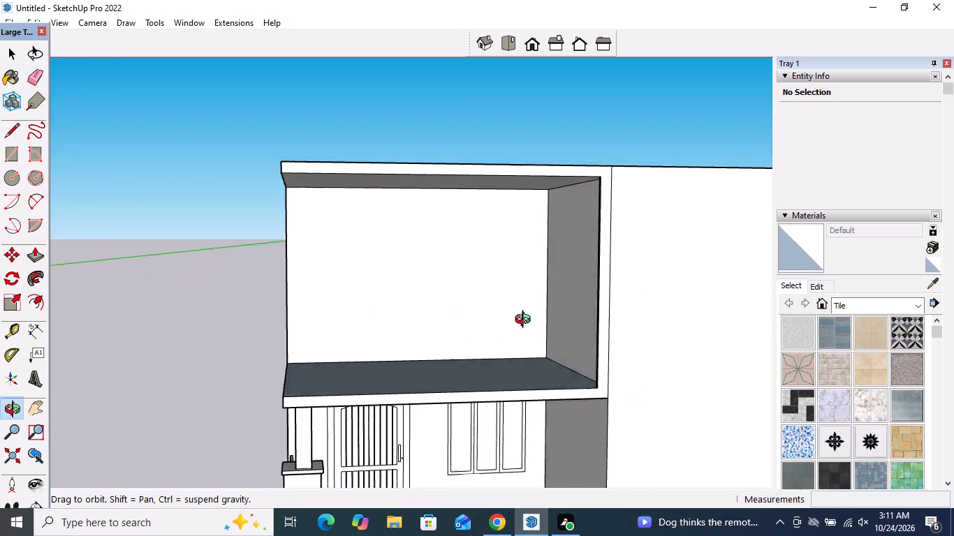
pyautogui.moveTo(526, 321); pyautogui.dragTo(816, 309, button='middle')
pyautogui.moveTo(580, 305); pyautogui.dragTo(494, 281, button='middle')
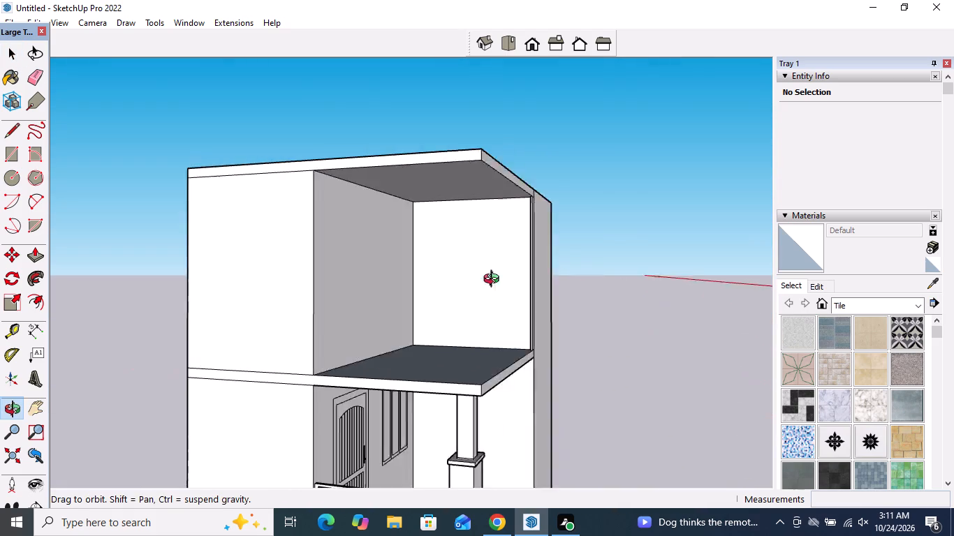
pyautogui.moveTo(494, 281); pyautogui.dragTo(247, 281, button='middle')
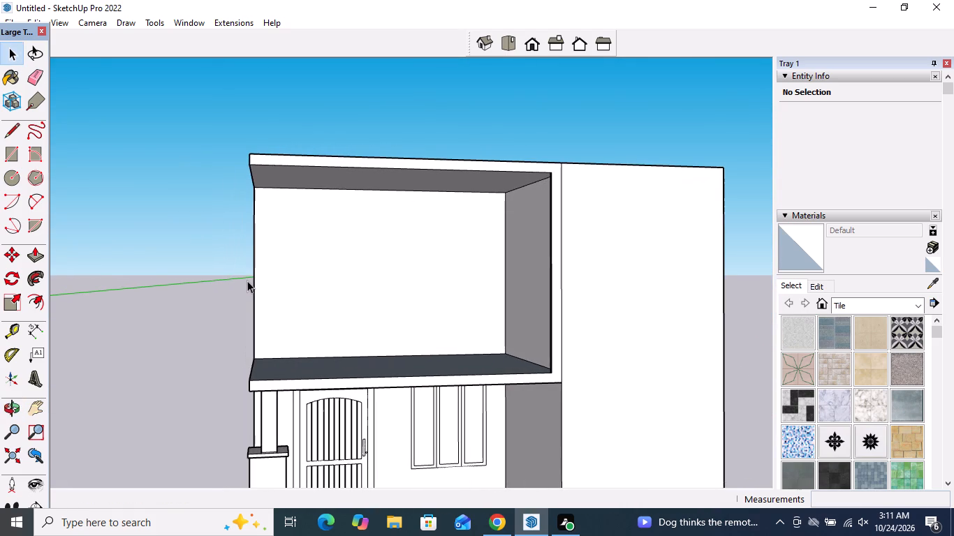
pyautogui.click(40, 255)
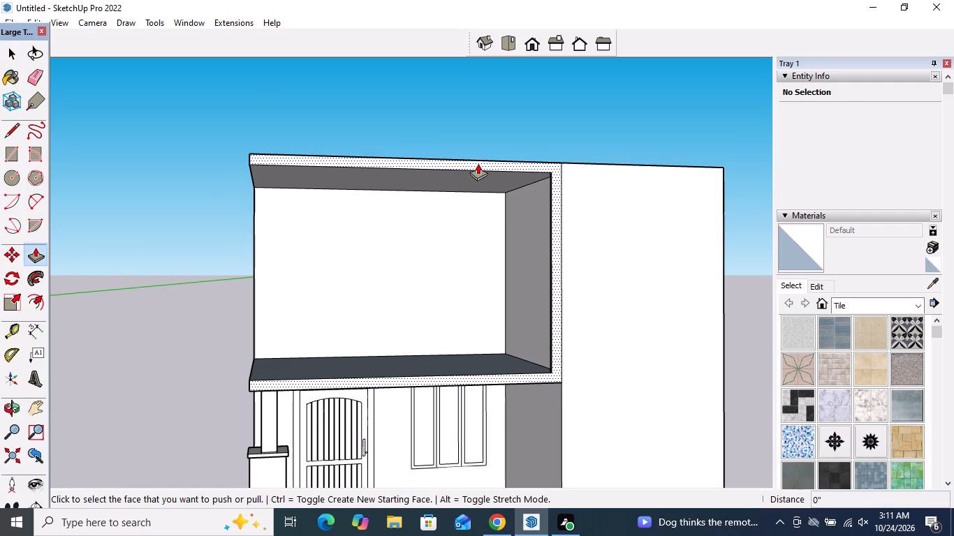
pyautogui.click(478, 163)
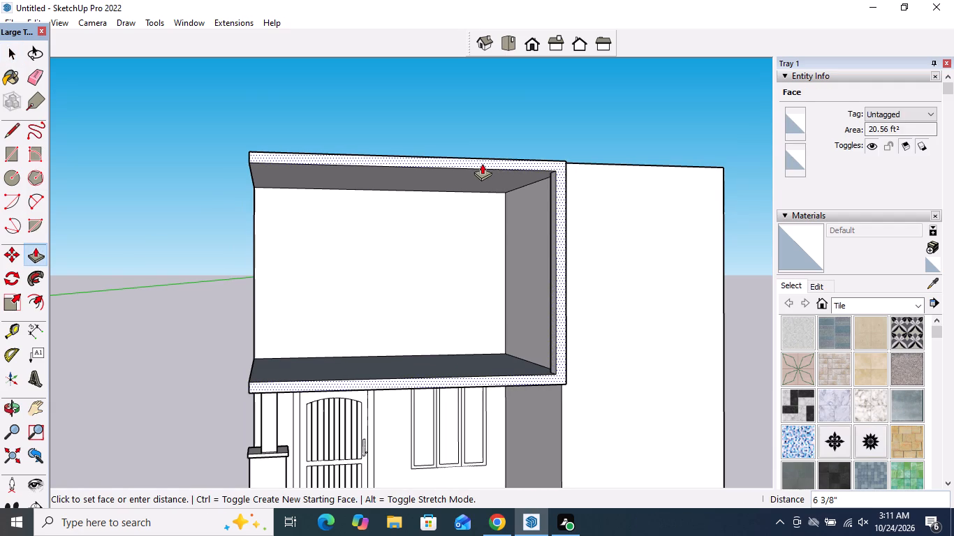
pyautogui.click(482, 163)
# Push/pull the vertical strip's back face inside the upper recess by about 1 7/16".
pyautogui.moveTo(446, 244); pyautogui.dragTo(865, 341, button='middle')
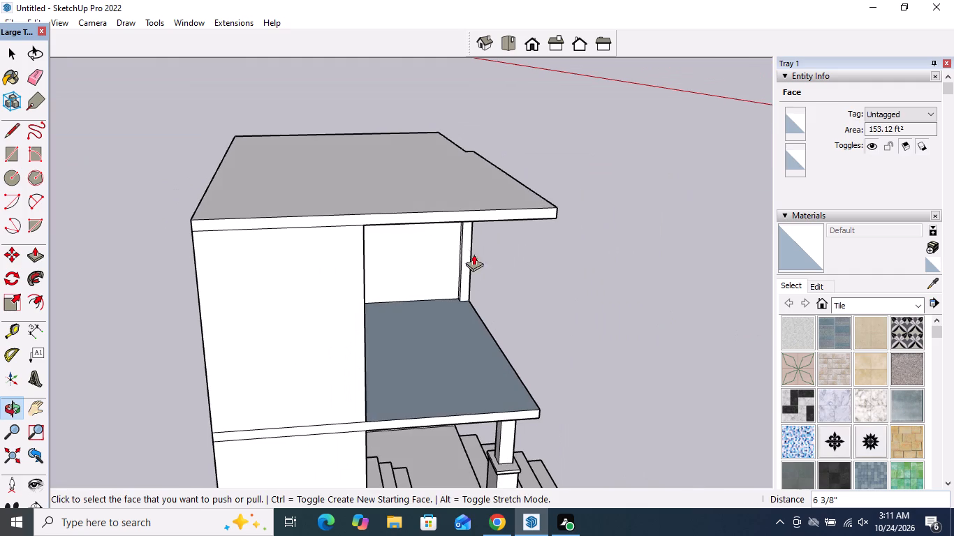
pyautogui.scroll(4, 480, 233)
pyautogui.scroll(5, 437, 292)
pyautogui.moveTo(436, 291); pyautogui.dragTo(468, 283, button='middle')
pyautogui.scroll(1, 436, 291)
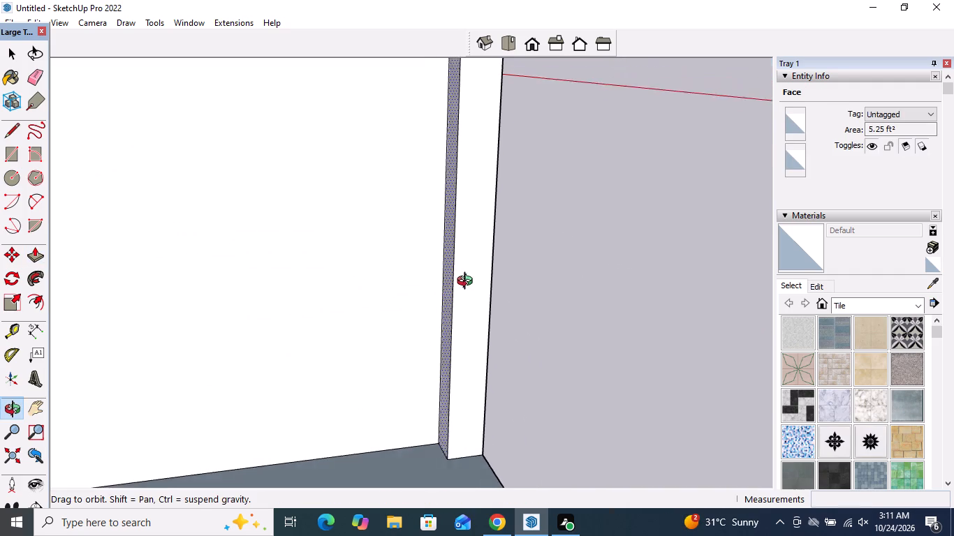
pyautogui.moveTo(468, 283); pyautogui.dragTo(476, 276, button='middle')
pyautogui.moveTo(439, 345); pyautogui.dragTo(275, 318, button='middle')
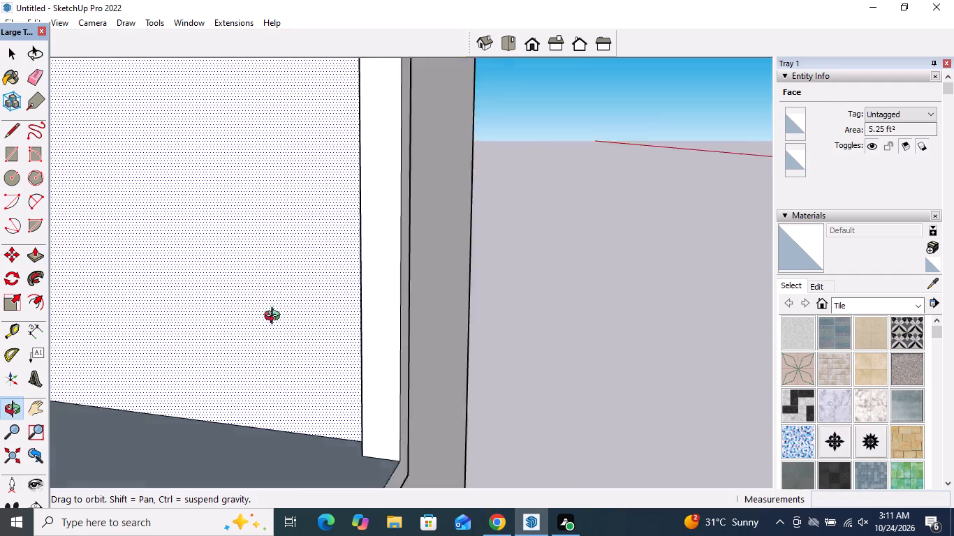
pyautogui.moveTo(275, 318); pyautogui.dragTo(464, 329, button='middle')
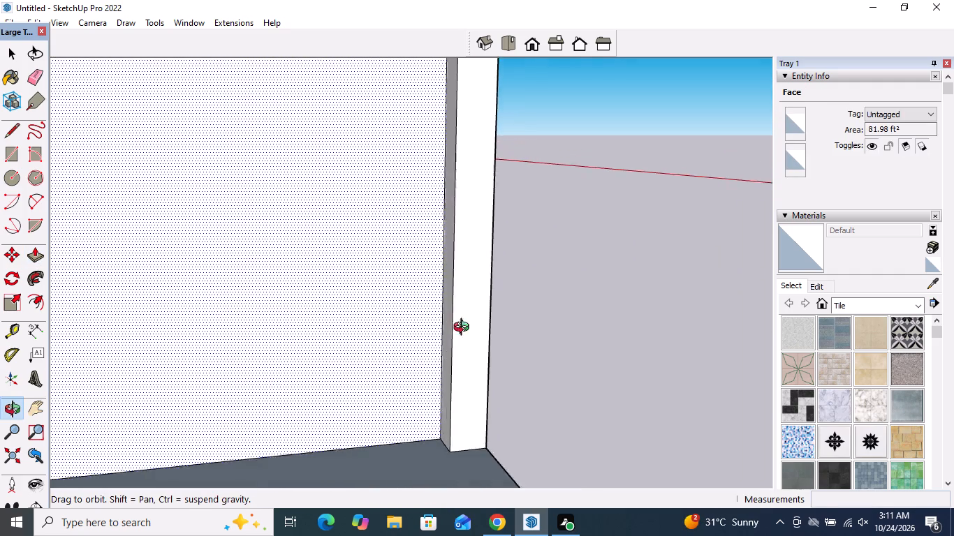
pyautogui.moveTo(464, 329); pyautogui.dragTo(490, 332, button='middle')
pyautogui.scroll(2, 474, 317)
pyautogui.click(474, 315)
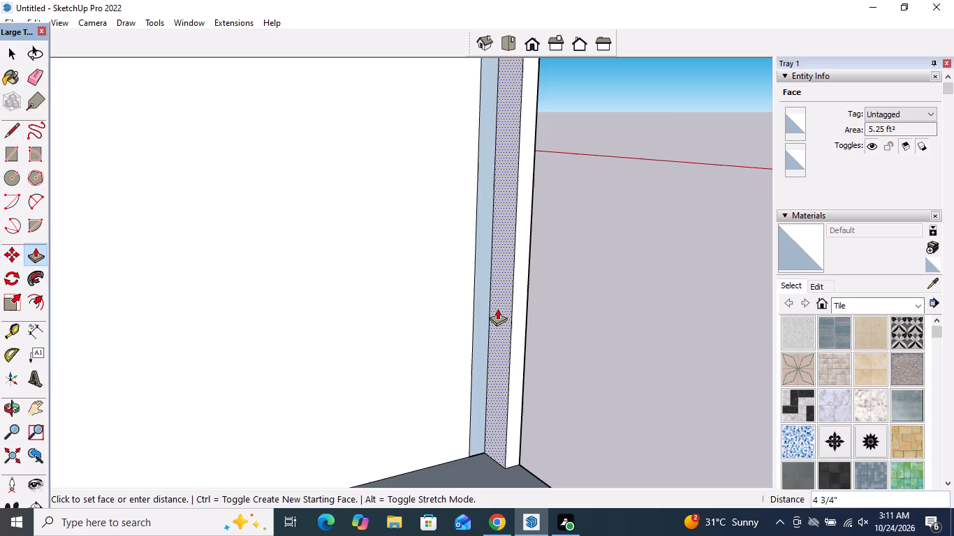
pyautogui.moveTo(473, 312); pyautogui.dragTo(456, 322, button='middle')
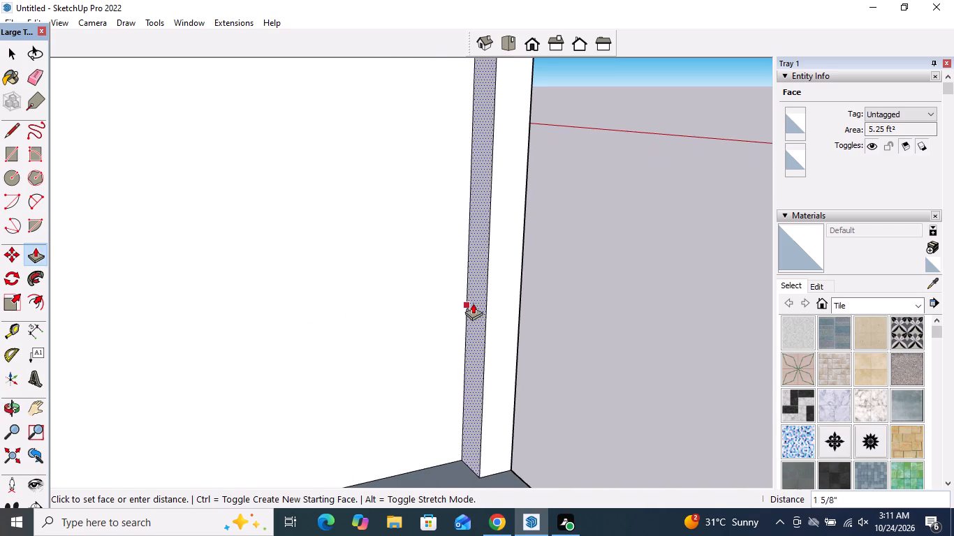
pyautogui.click(470, 285)
pyautogui.scroll(-5, 626, 318)
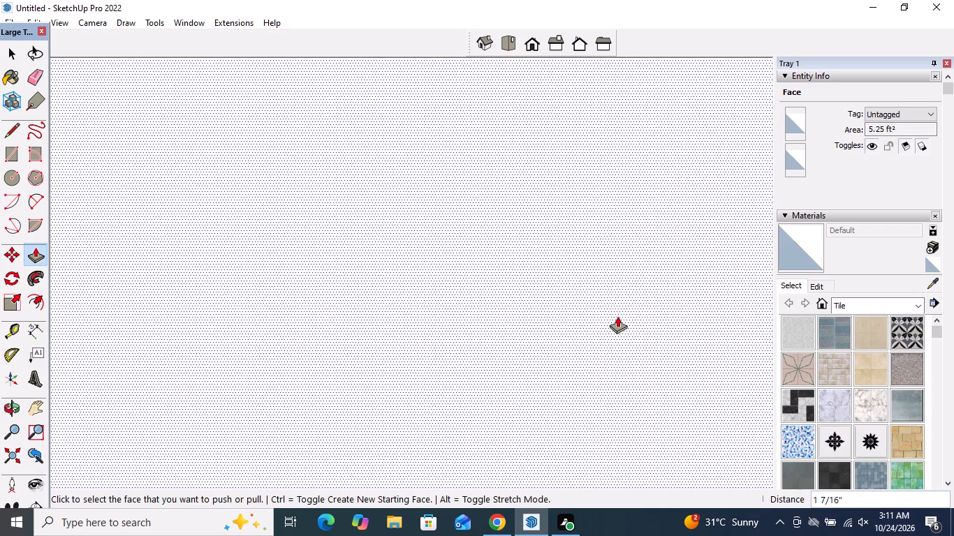
pyautogui.press('space')
# Erase the short lines crossing the top and bottom of the projecting frame's outer side face.
pyautogui.moveTo(557, 320); pyautogui.dragTo(154, 279, button='middle')
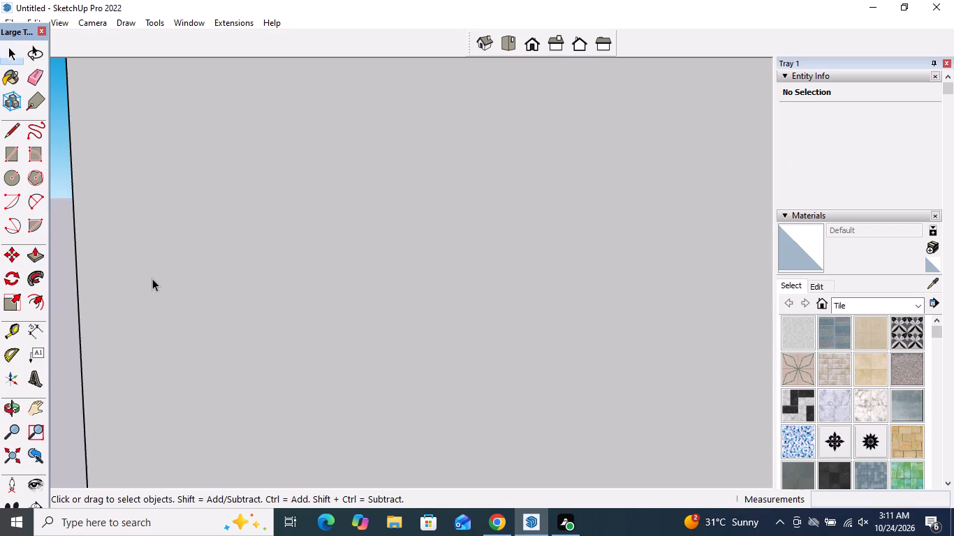
pyautogui.scroll(-20, 152, 278)
pyautogui.scroll(-20, 152, 278)
pyautogui.scroll(-6, 152, 278)
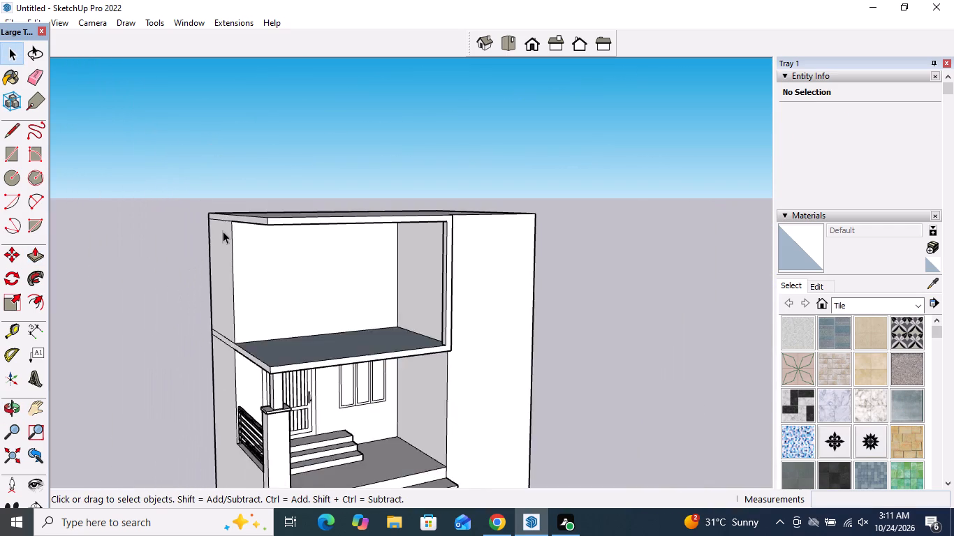
pyautogui.scroll(-8, 223, 231)
pyautogui.moveTo(321, 259); pyautogui.dragTo(383, 386, button='middle')
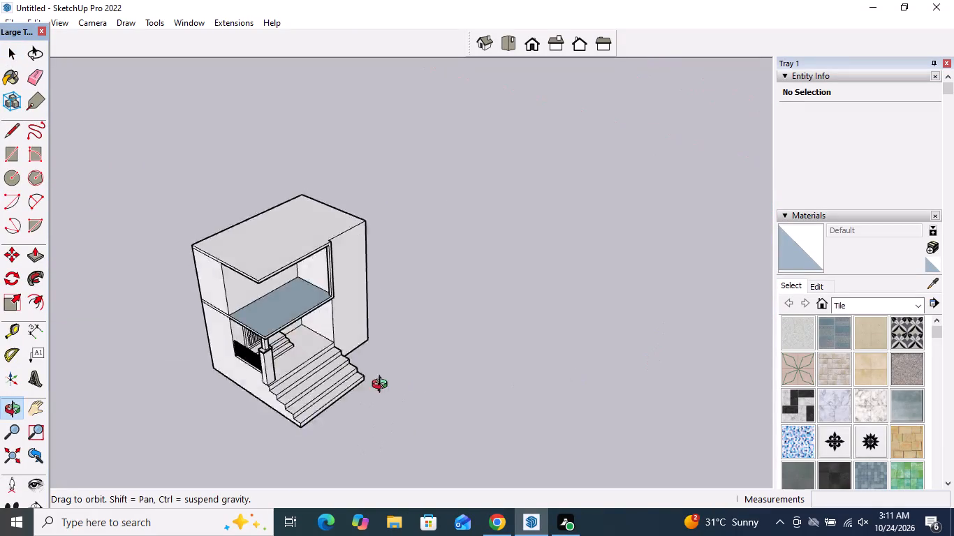
pyautogui.moveTo(383, 386); pyautogui.dragTo(1, 303, button='middle')
pyautogui.scroll(5, 413, 212)
pyautogui.scroll(4, 317, 262)
pyautogui.scroll(1, 418, 147)
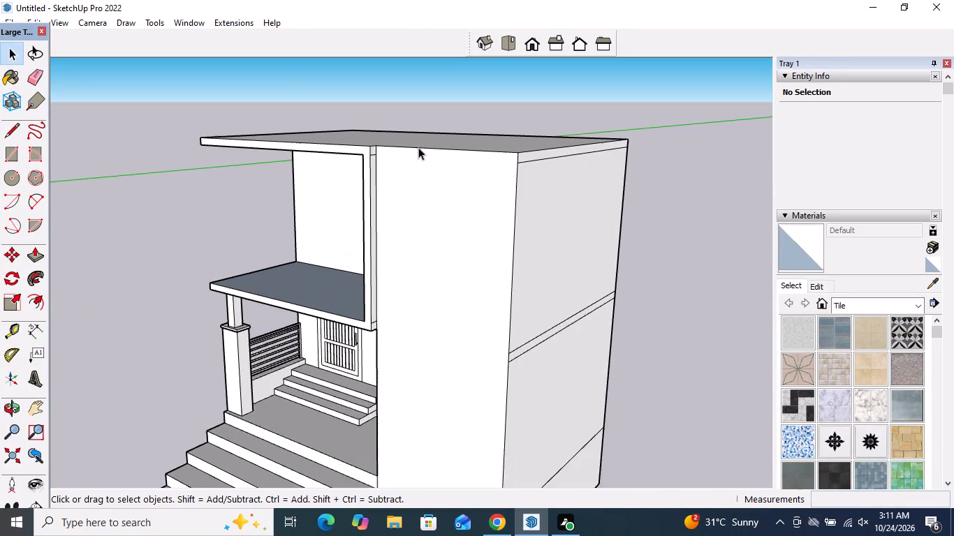
pyautogui.scroll(7, 418, 147)
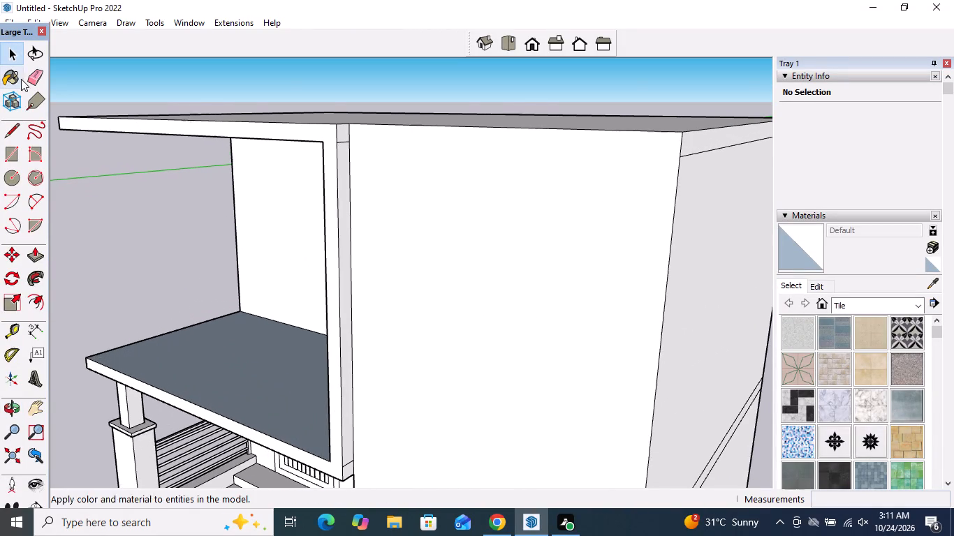
pyautogui.click(31, 76)
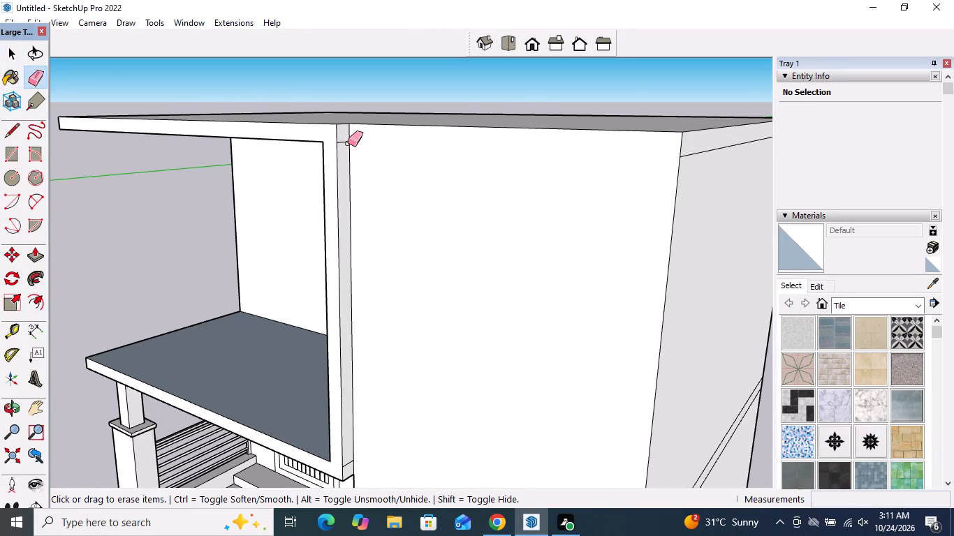
pyautogui.click(344, 142)
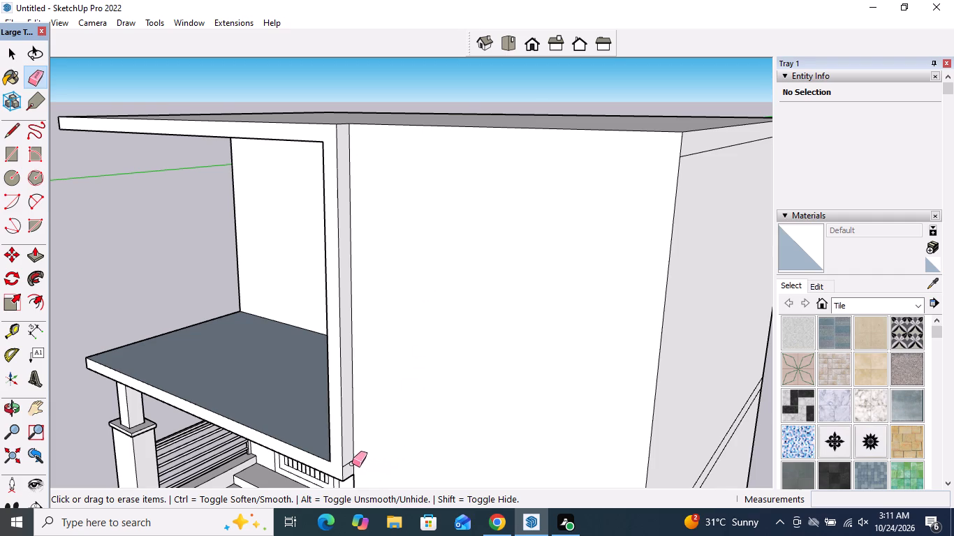
pyautogui.click(348, 465)
pyautogui.press('space')
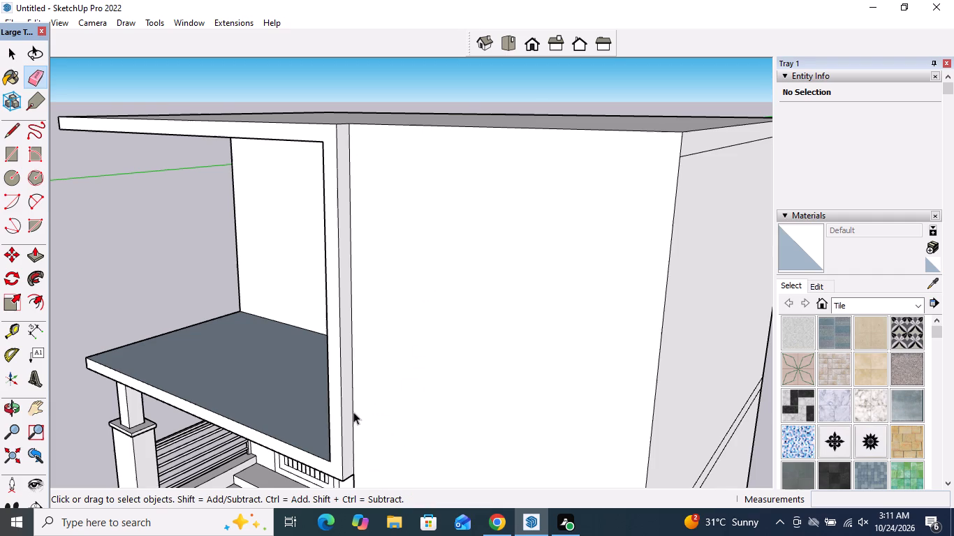
# Pull the narrow back face of the frame's vertical strip about 1' 8 1/4" deeper into the upper recess.
pyautogui.scroll(-6, 409, 269)
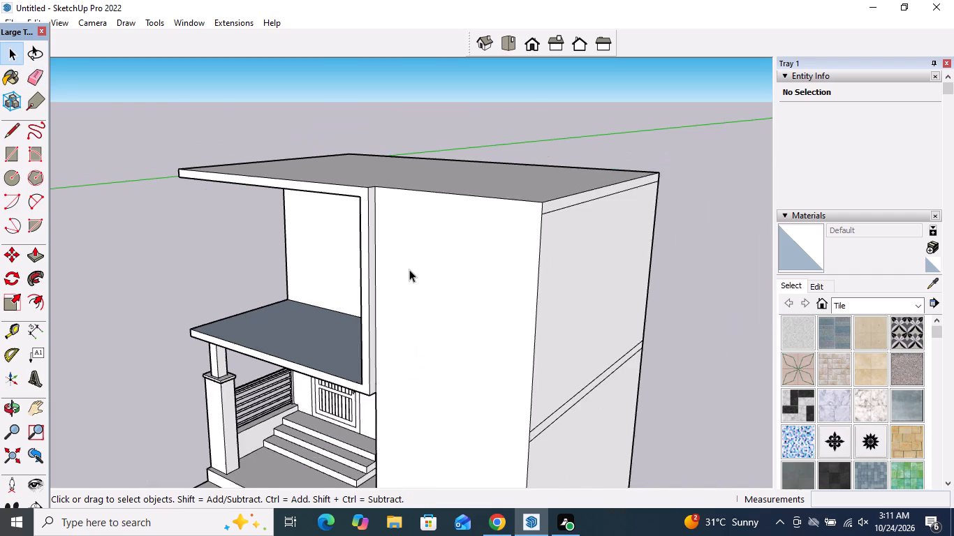
pyautogui.scroll(-3, 409, 269)
pyautogui.moveTo(344, 292); pyautogui.dragTo(467, 283, button='middle')
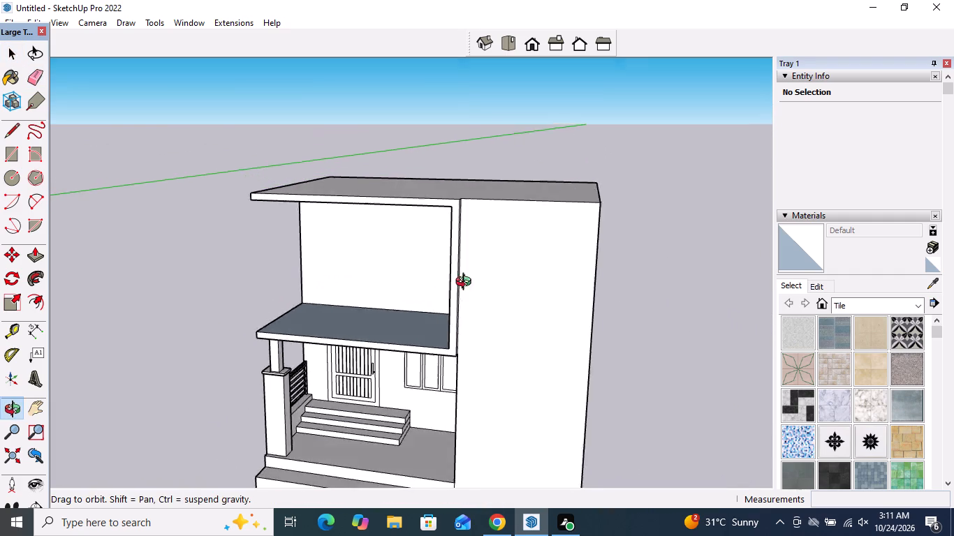
pyautogui.moveTo(467, 283); pyautogui.dragTo(693, 276, button='middle')
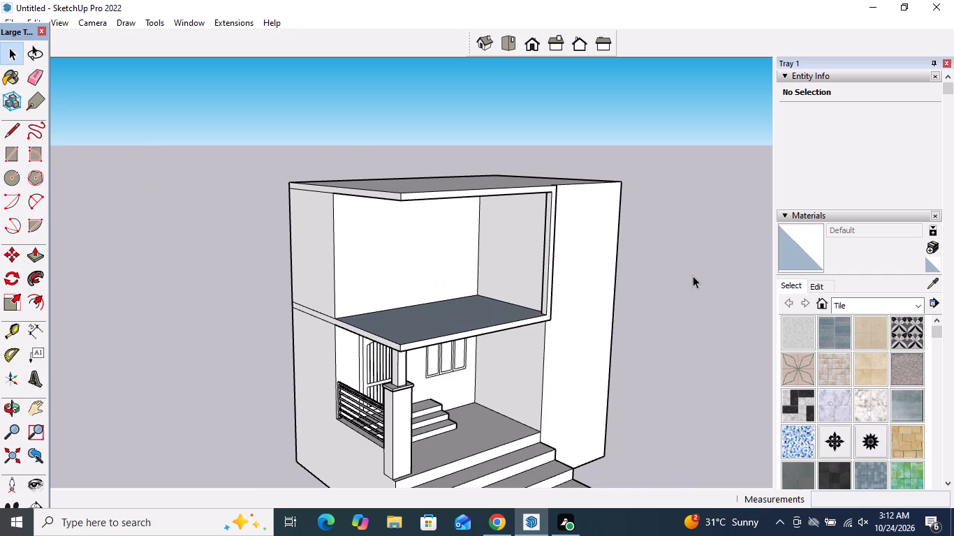
pyautogui.moveTo(554, 280); pyautogui.dragTo(503, 343, button='middle')
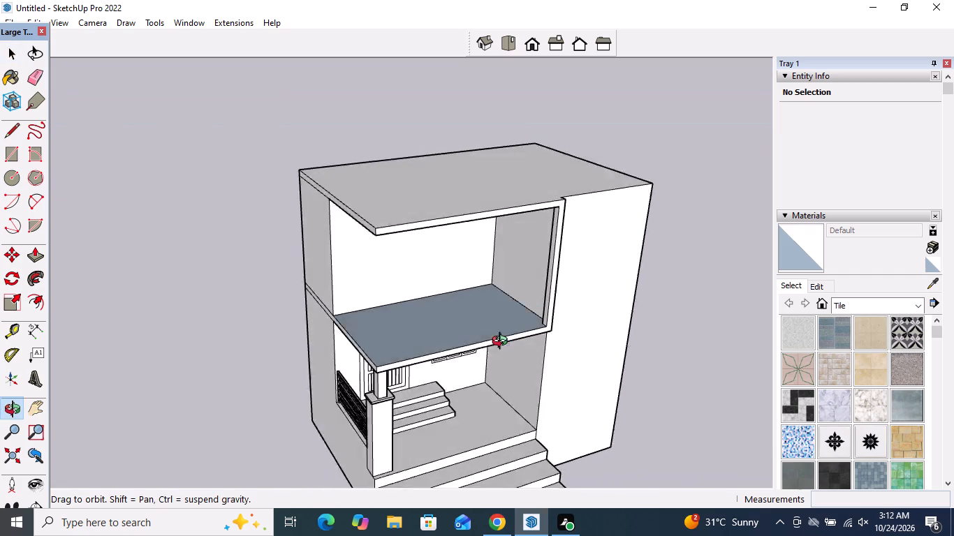
pyautogui.moveTo(503, 343); pyautogui.dragTo(427, 373, button='middle')
pyautogui.scroll(5, 443, 336)
pyautogui.moveTo(443, 335); pyautogui.dragTo(444, 368, button='middle')
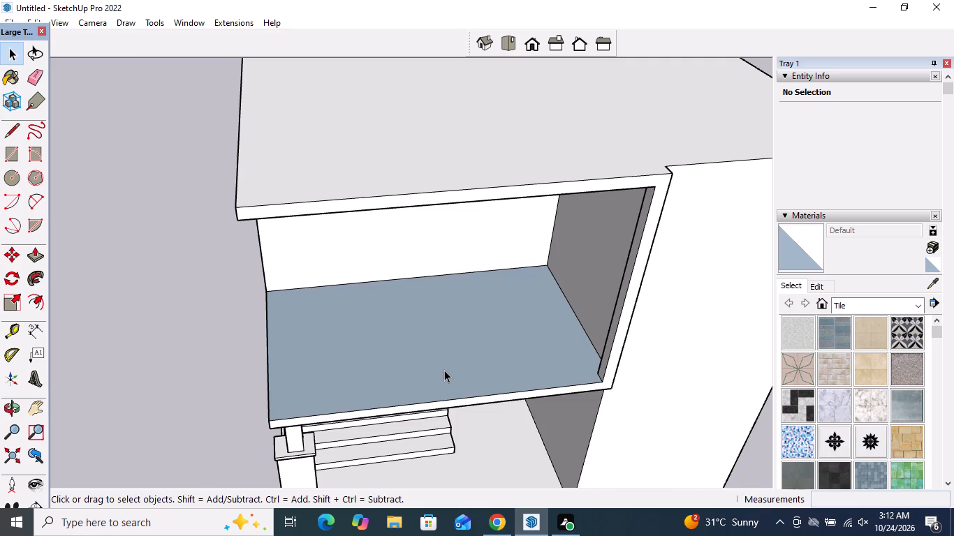
pyautogui.moveTo(472, 368); pyautogui.dragTo(872, 307, button='middle')
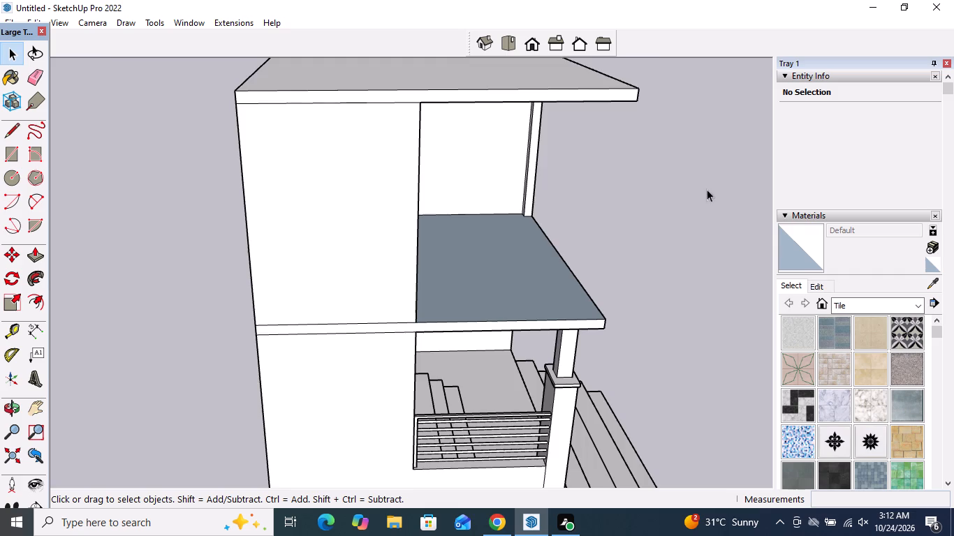
pyautogui.scroll(5, 570, 162)
pyautogui.scroll(1, 503, 154)
pyautogui.moveTo(453, 172); pyautogui.dragTo(513, 177, button='middle')
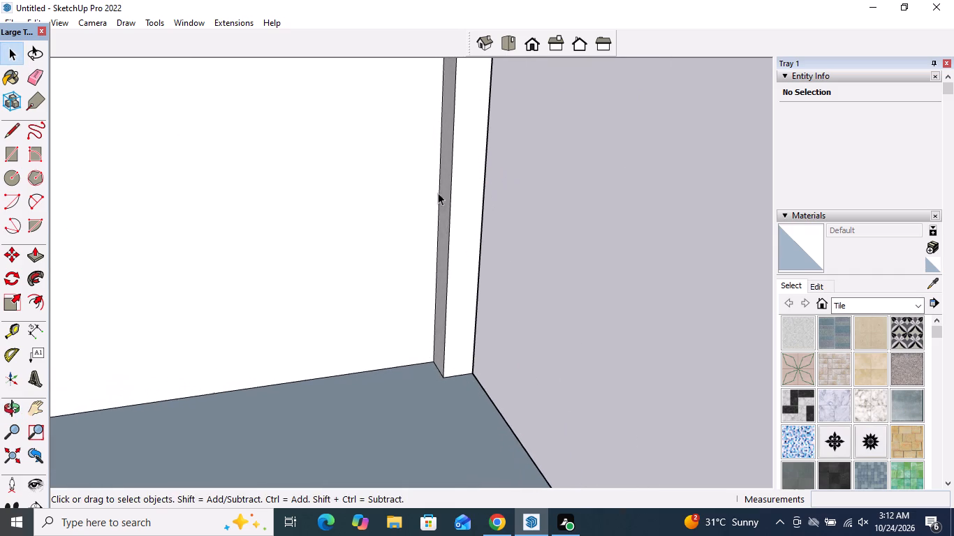
pyautogui.click(39, 264)
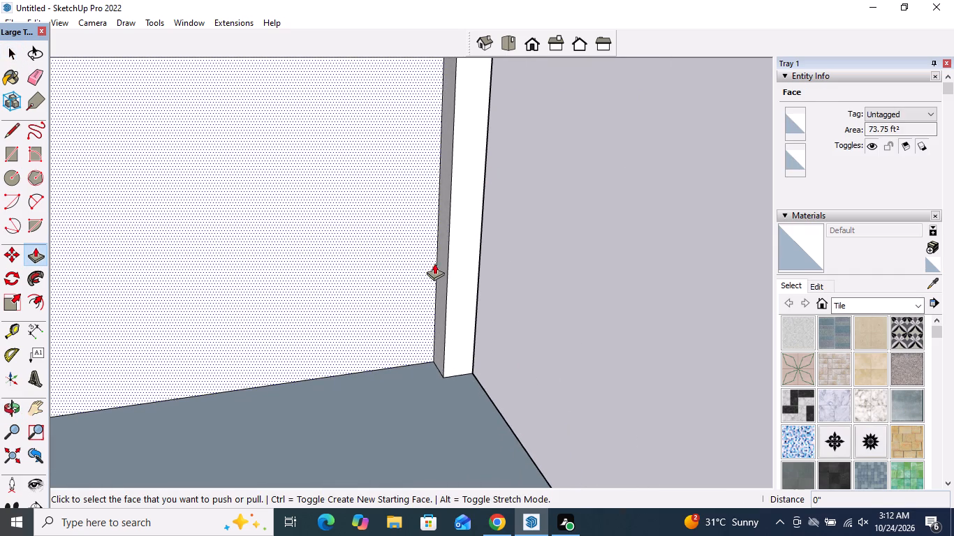
pyautogui.click(441, 261)
pyautogui.click(339, 271)
# Draw an L-shaped line on the upper floor just inside its front and open side edges, about 14' 3" by 8' 5".
pyautogui.scroll(-10, 494, 274)
pyautogui.moveTo(585, 294); pyautogui.dragTo(211, 260, button='middle')
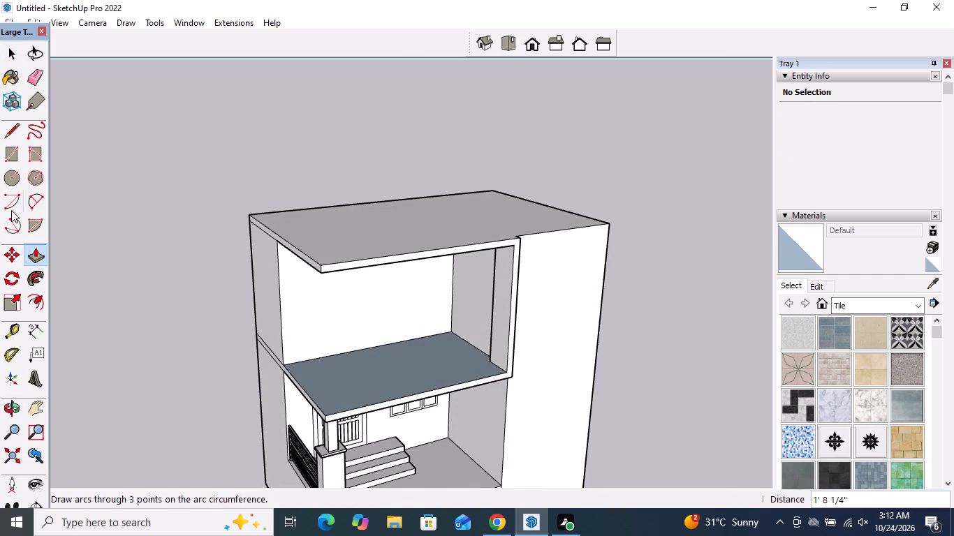
pyautogui.click(9, 130)
pyautogui.scroll(-5, 239, 225)
pyautogui.scroll(4, 351, 361)
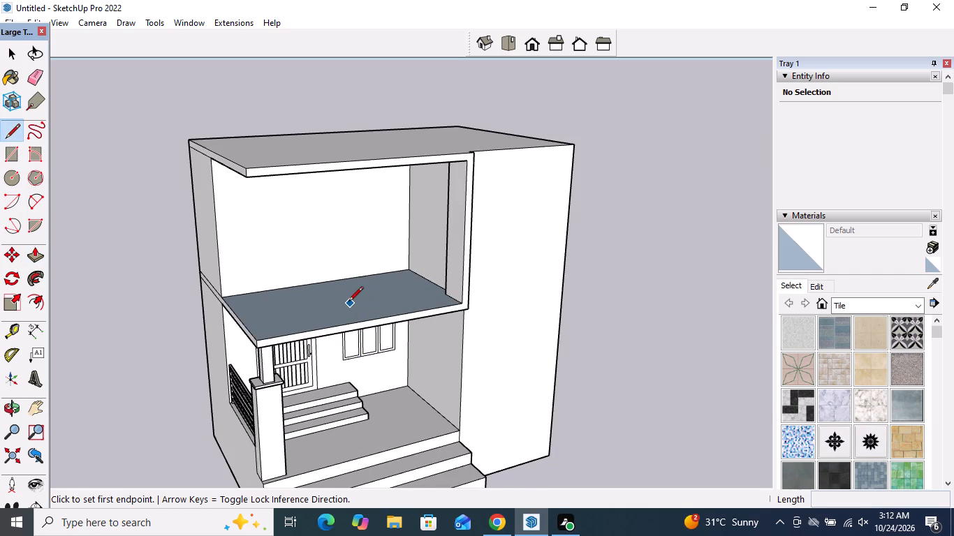
pyautogui.moveTo(348, 302); pyautogui.dragTo(339, 350, button='middle')
pyautogui.scroll(5, 339, 334)
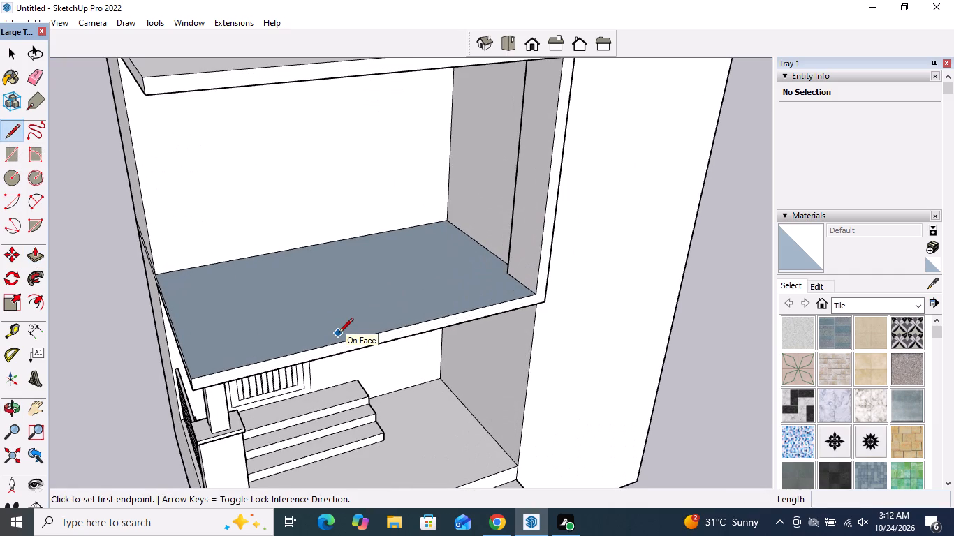
pyautogui.scroll(3, 339, 334)
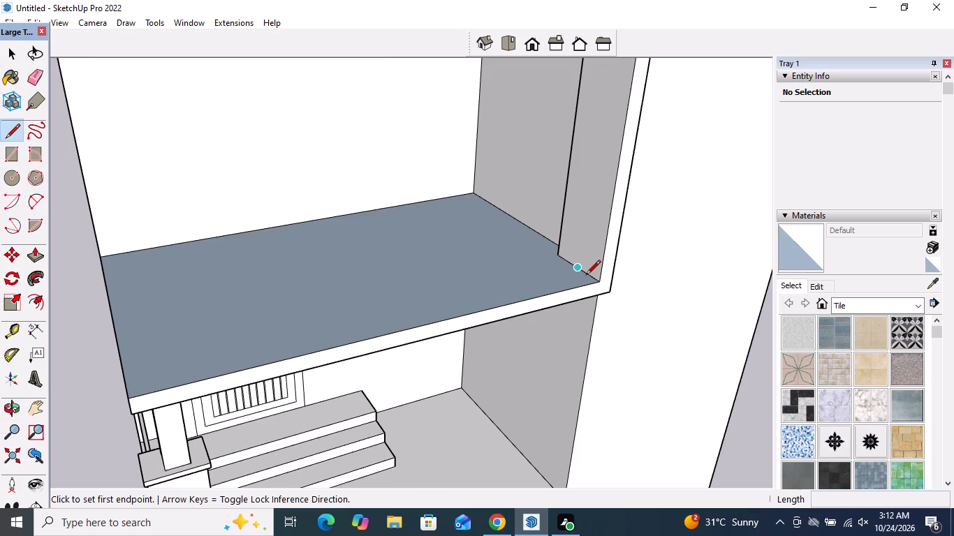
pyautogui.scroll(4, 586, 276)
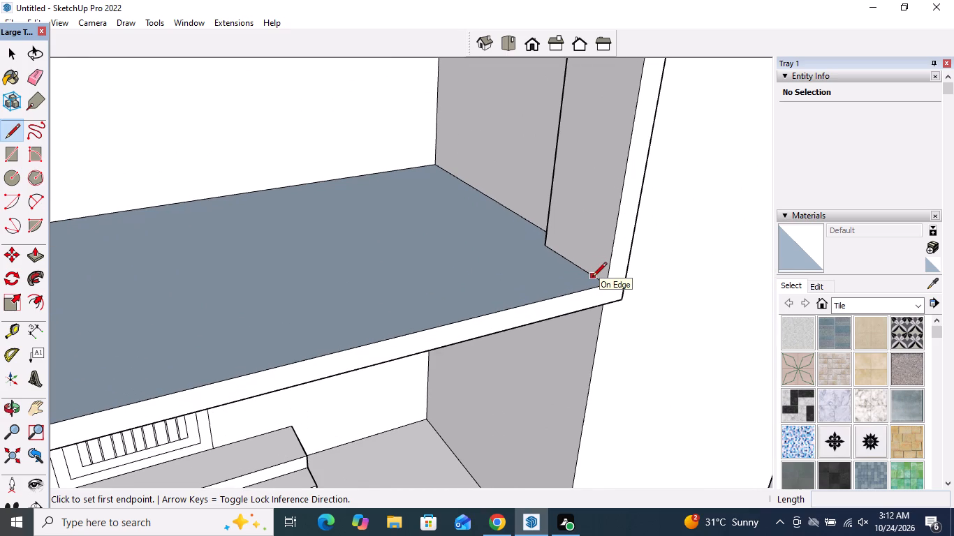
pyautogui.click(593, 277)
pyautogui.scroll(-5, 416, 278)
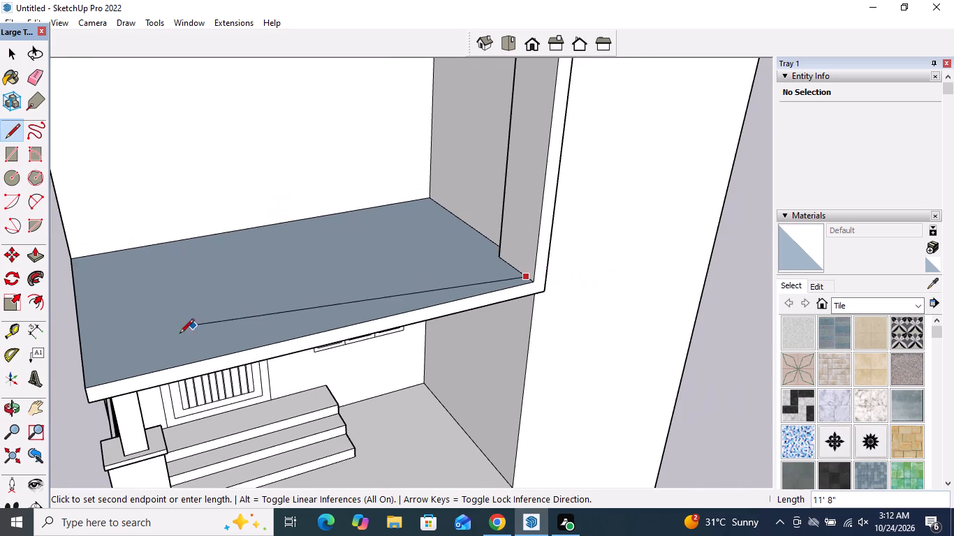
pyautogui.click(105, 368)
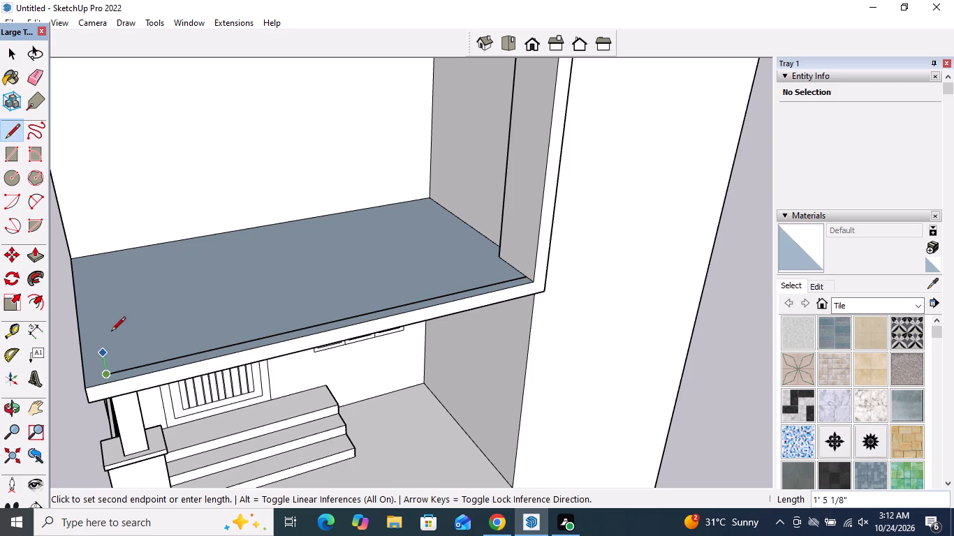
pyautogui.click(91, 253)
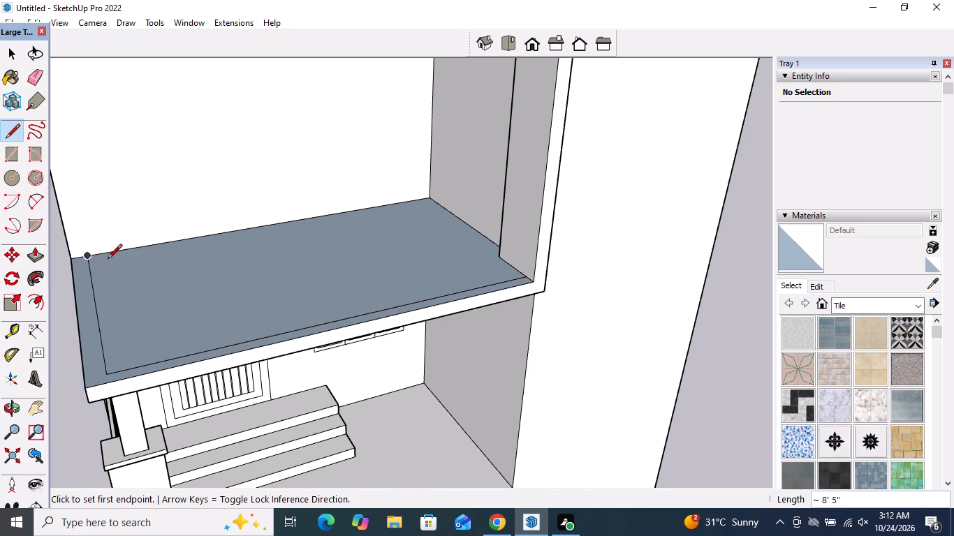
# Draw a second parallel L-shaped line inside the first on the upper floor, with its front segment about 13' 10" long.
pyautogui.scroll(3, 108, 260)
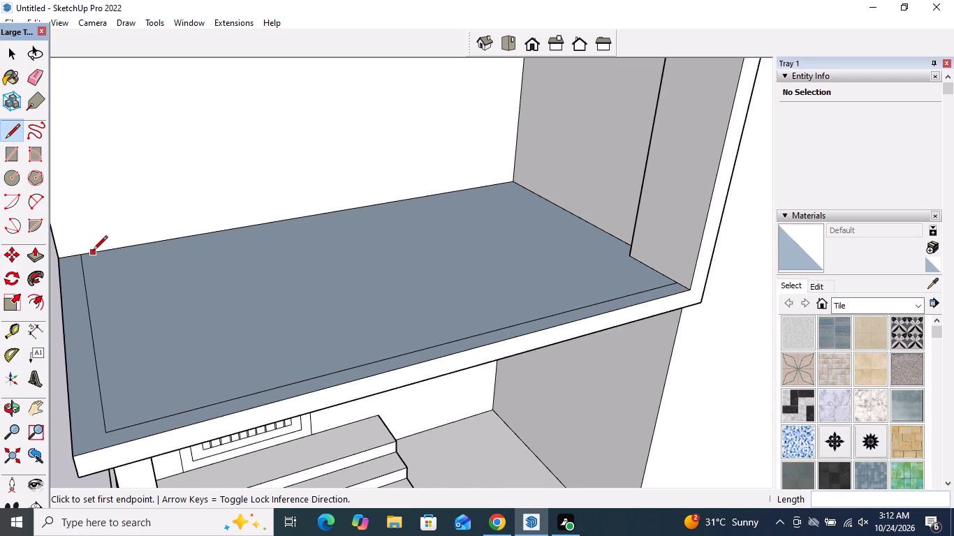
pyautogui.click(94, 251)
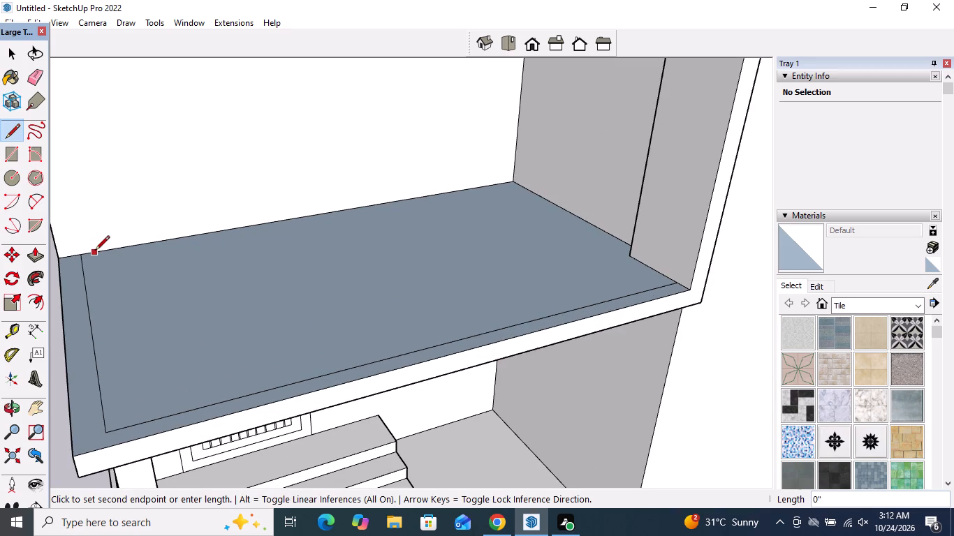
pyautogui.click(129, 412)
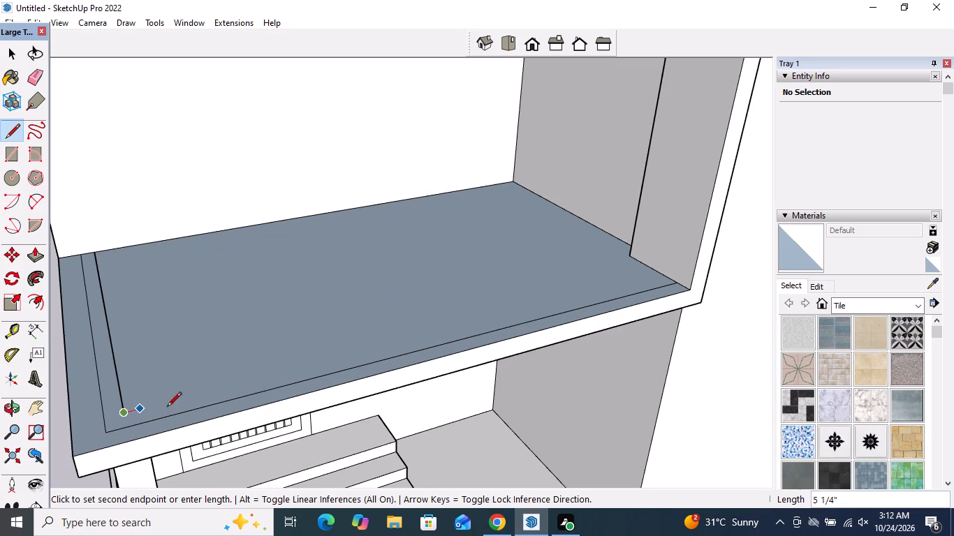
pyautogui.click(659, 271)
pyautogui.press('space')
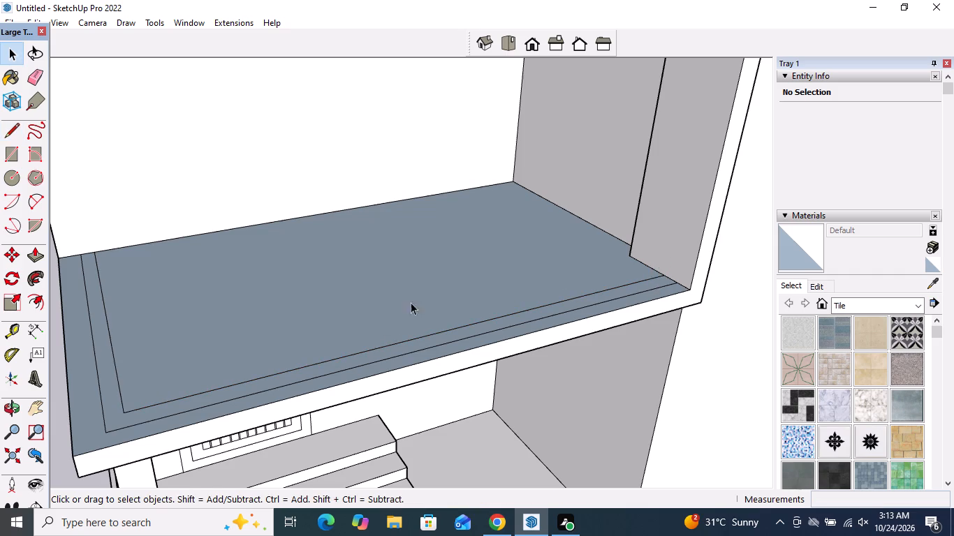
# Pull the L-shaped strip along the balcony's front and open side edges up about 1' 1 7/16" as a parapet.
pyautogui.scroll(-4, 392, 287)
pyautogui.moveTo(395, 311); pyautogui.dragTo(418, 408, button='middle')
pyautogui.scroll(-5, 419, 322)
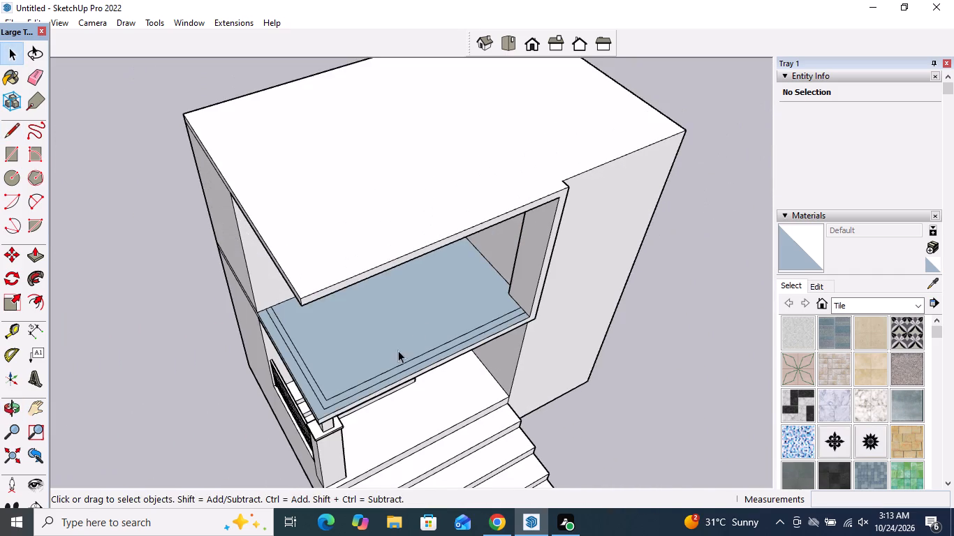
pyautogui.moveTo(388, 357); pyautogui.dragTo(374, 274, button='middle')
pyautogui.scroll(4, 364, 339)
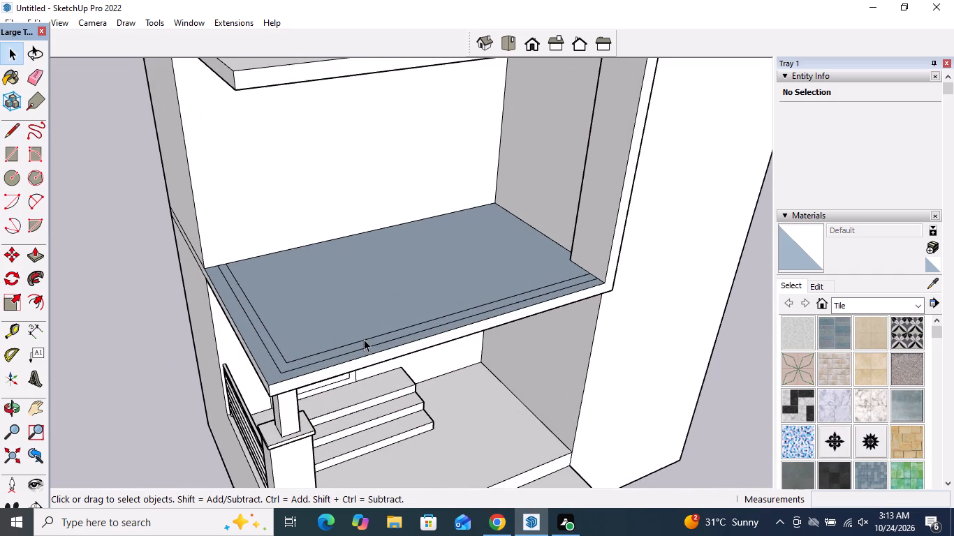
pyautogui.click(27, 260)
pyautogui.scroll(2, 322, 353)
pyautogui.click(321, 353)
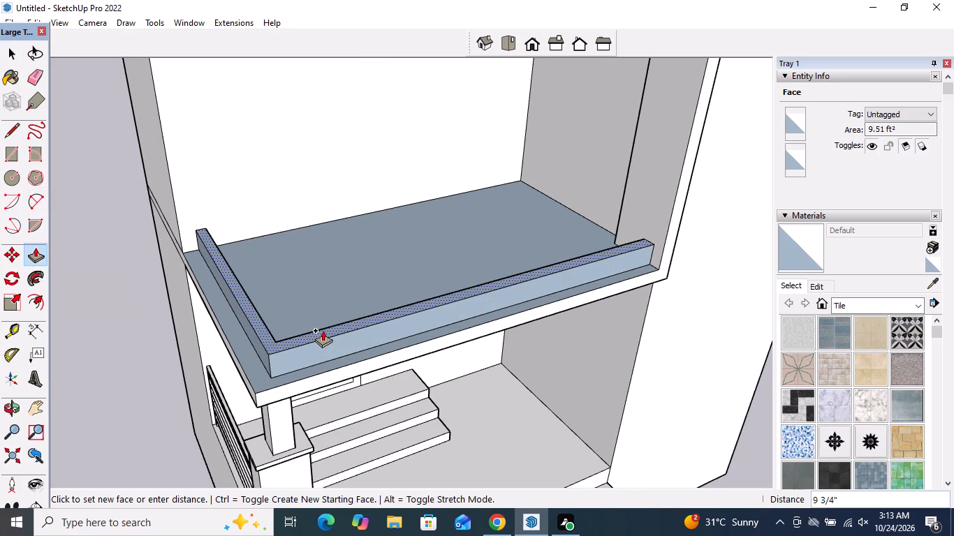
pyautogui.moveTo(323, 330); pyautogui.dragTo(524, 437, button='middle')
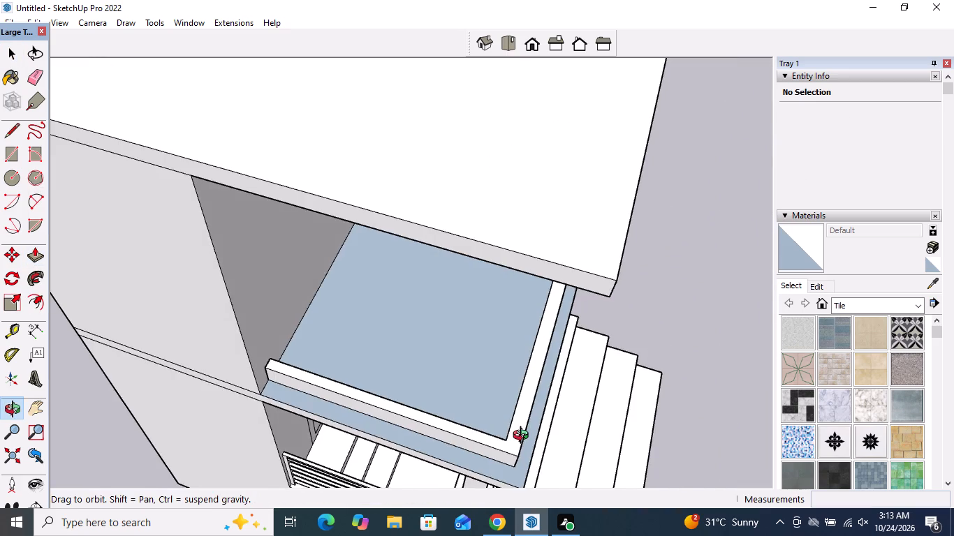
pyautogui.moveTo(524, 437); pyautogui.dragTo(518, 456, button='middle')
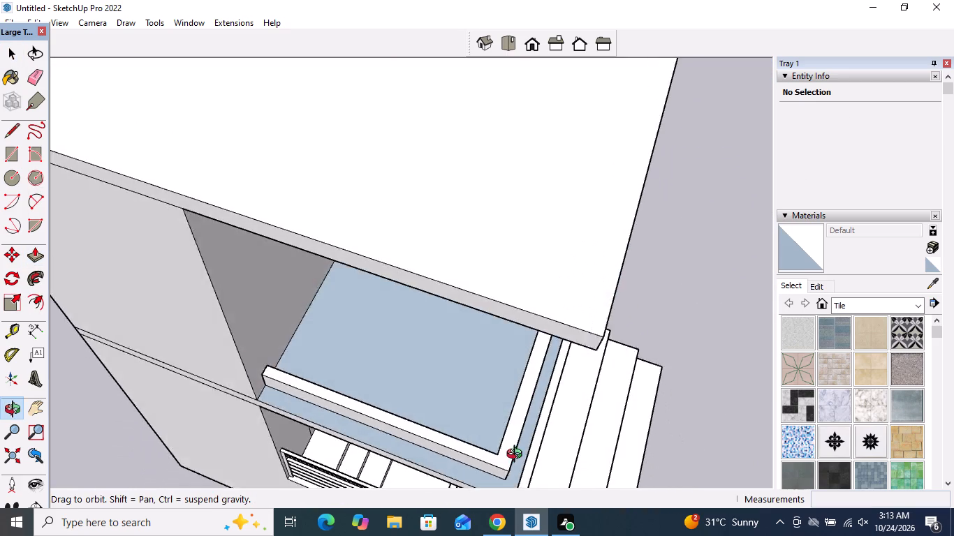
pyautogui.moveTo(518, 456); pyautogui.dragTo(244, 253, button='middle')
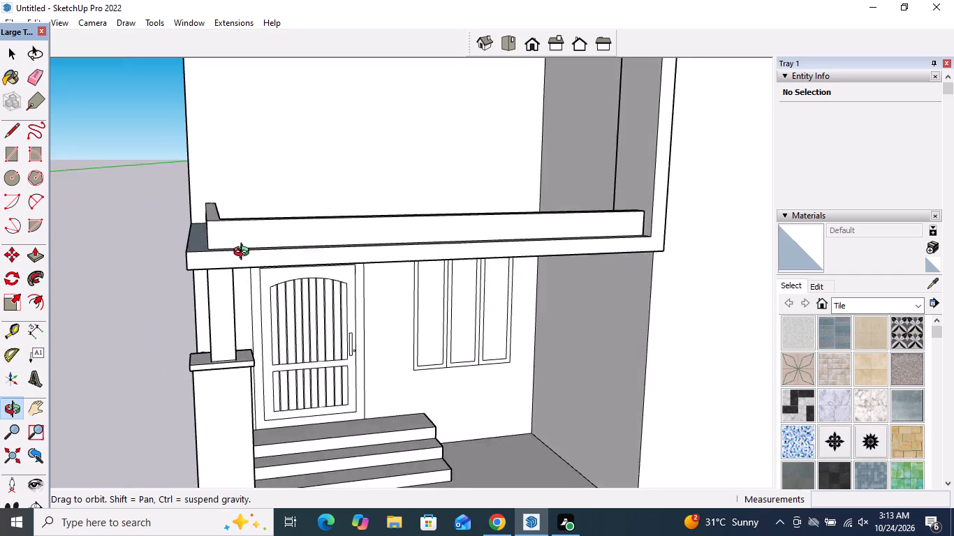
pyautogui.moveTo(244, 253); pyautogui.dragTo(198, 341, button='middle')
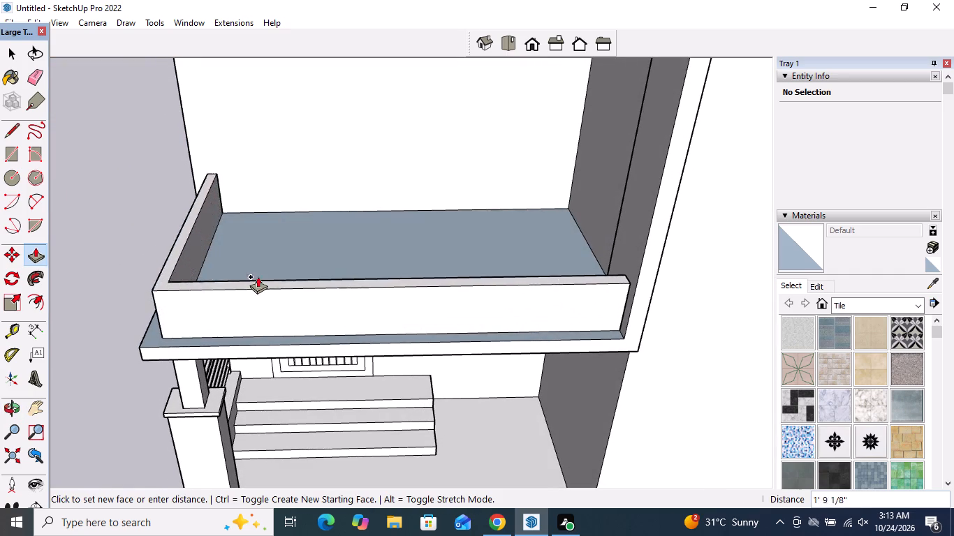
pyautogui.scroll(-4, 261, 273)
pyautogui.moveTo(267, 268); pyautogui.dragTo(402, 174, button='middle')
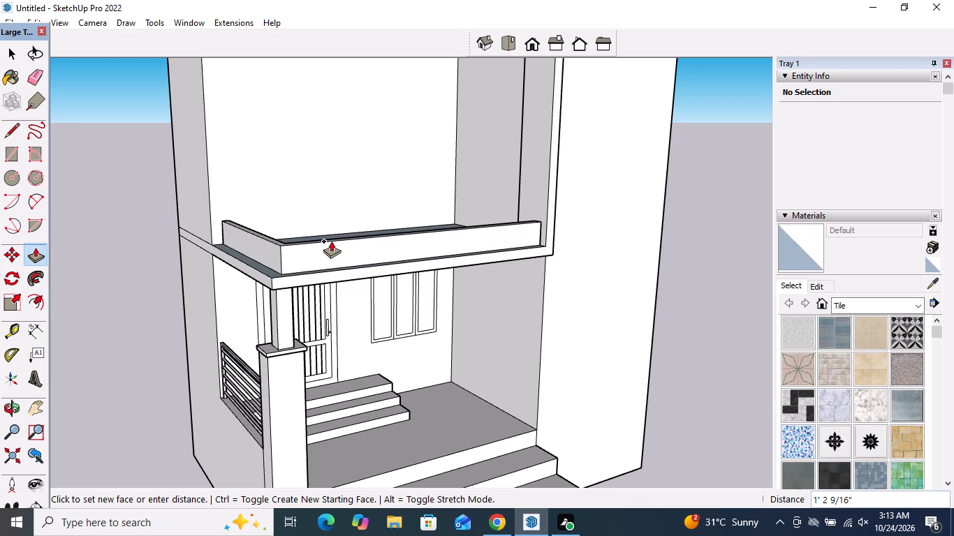
pyautogui.click(331, 243)
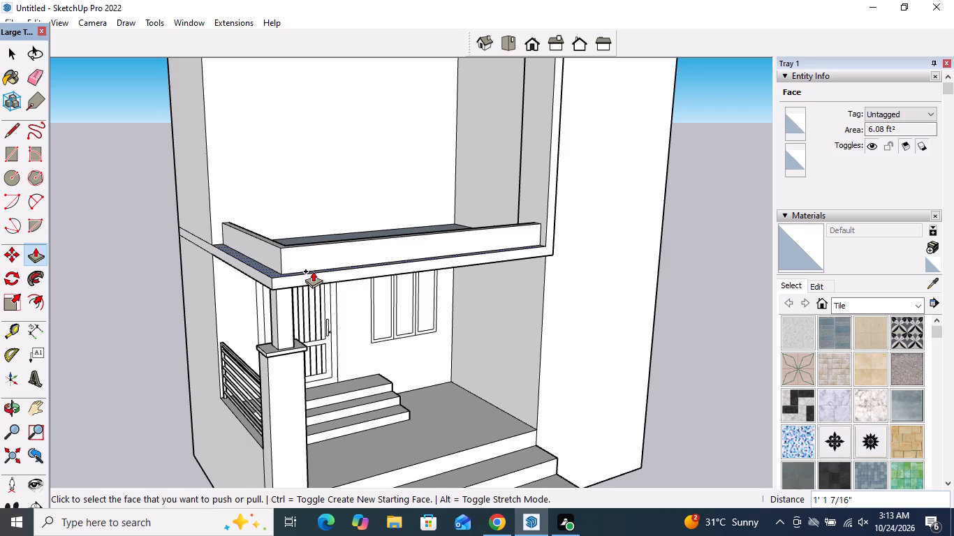
# Thicken the front parapet by pulling its inner face about 5 1/16" toward the balcony floor.
pyautogui.click(14, 132)
pyautogui.scroll(-3, 176, 282)
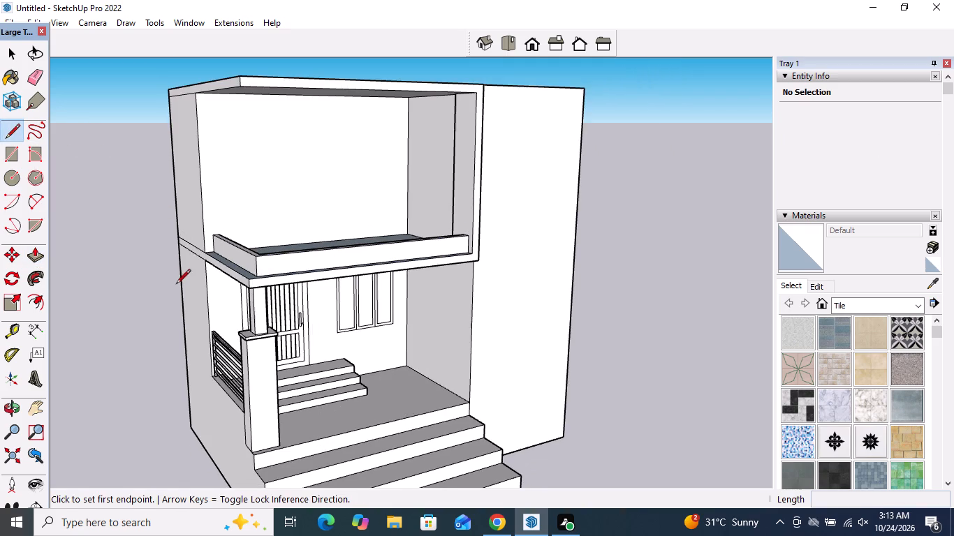
pyautogui.moveTo(175, 279); pyautogui.dragTo(323, 374, button='middle')
pyautogui.scroll(4, 324, 314)
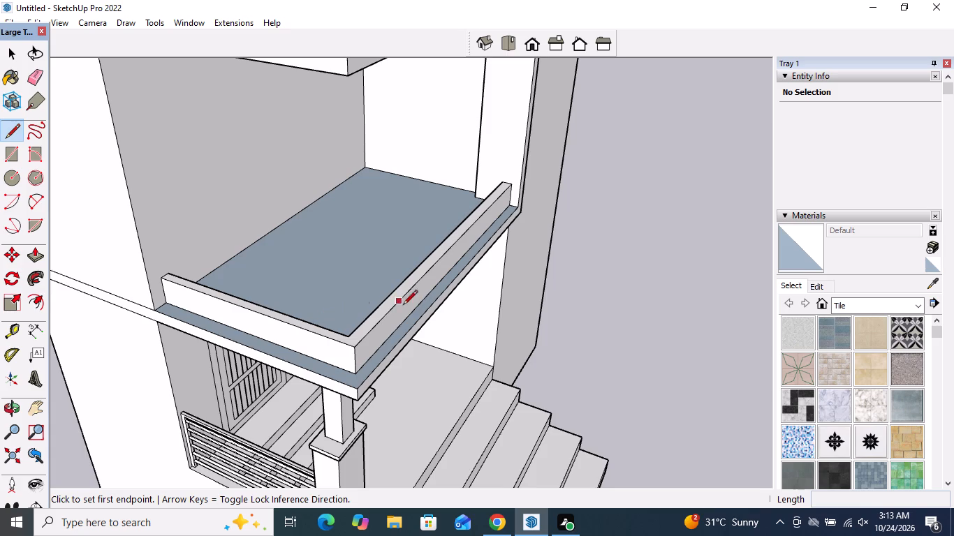
pyautogui.click(37, 261)
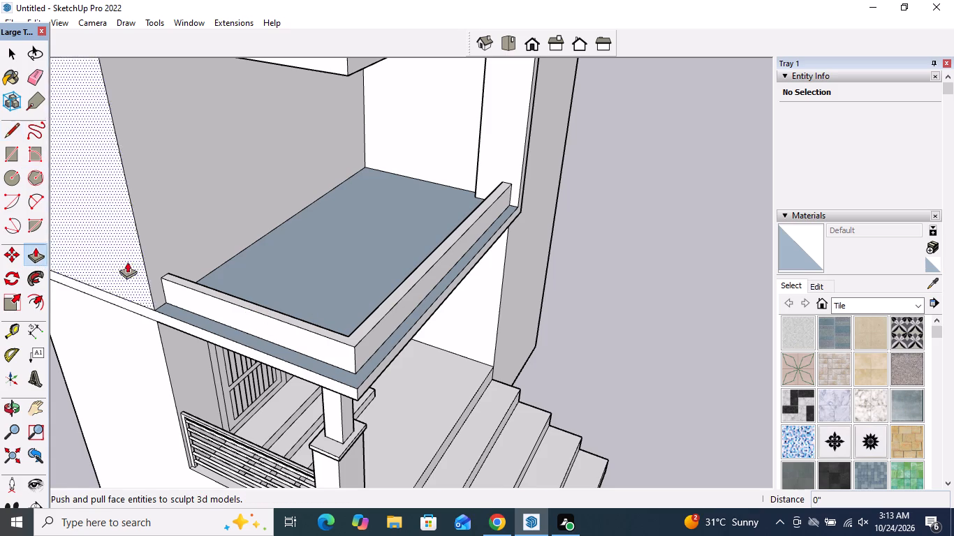
pyautogui.moveTo(255, 306); pyautogui.dragTo(522, 330, button='middle')
pyautogui.scroll(2, 524, 304)
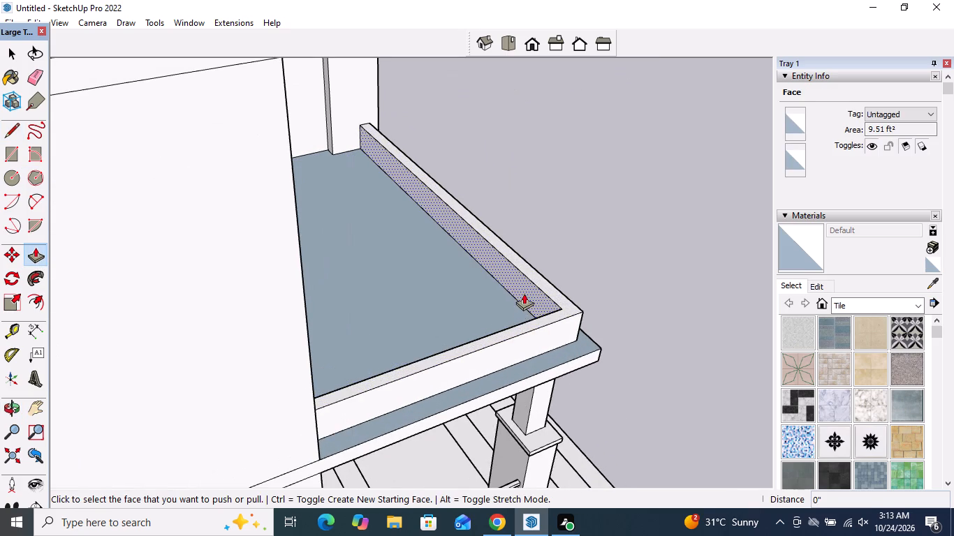
pyautogui.click(524, 293)
pyautogui.click(512, 295)
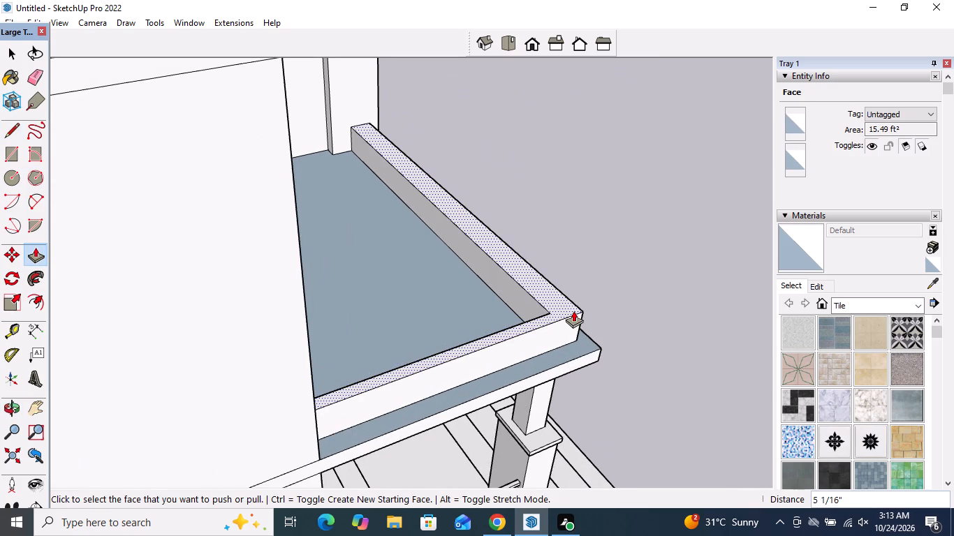
# Draw a square of about 4 11/16" on the parapet top, starting at the inner corner of the L.
pyautogui.moveTo(574, 308); pyautogui.dragTo(419, 345, button='middle')
pyautogui.scroll(2, 418, 345)
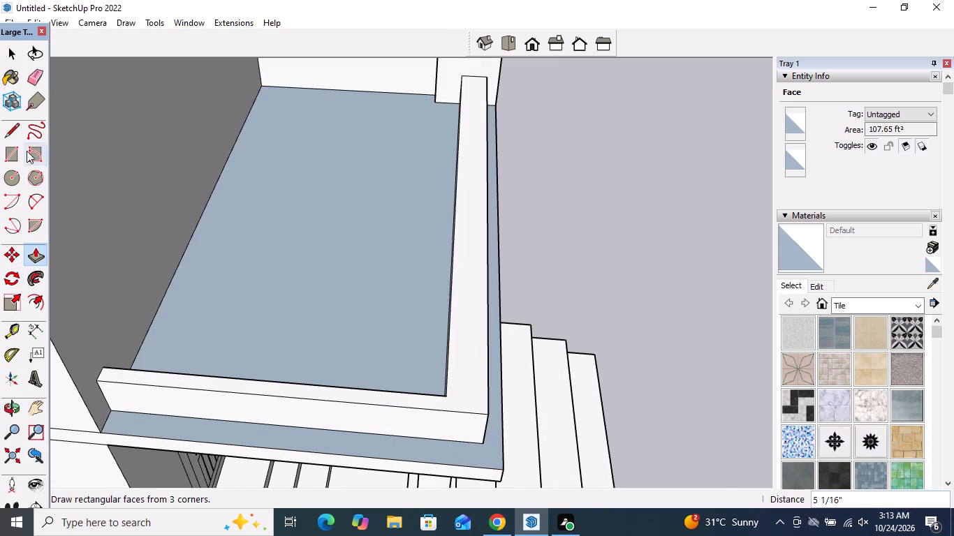
pyautogui.click(17, 152)
pyautogui.scroll(-4, 196, 251)
pyautogui.scroll(9, 348, 364)
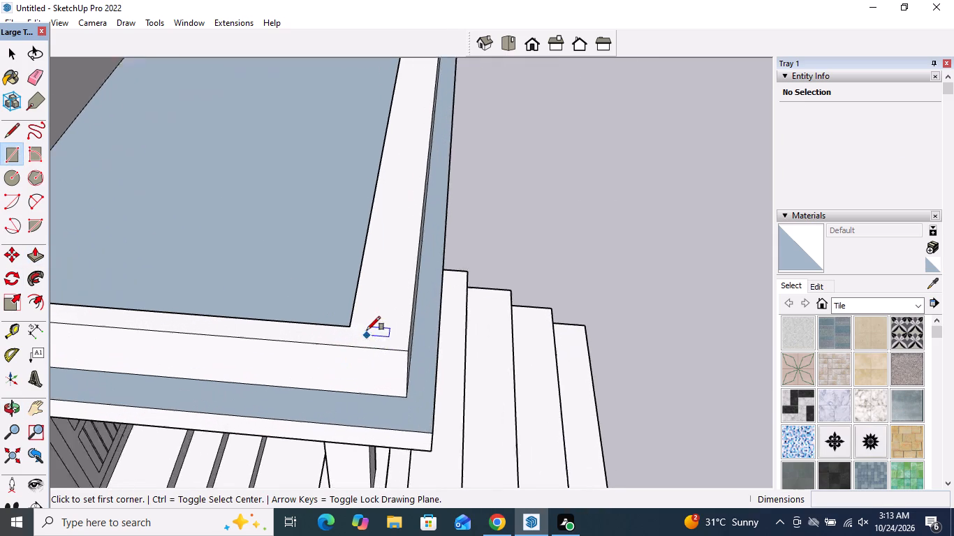
pyautogui.scroll(2, 367, 326)
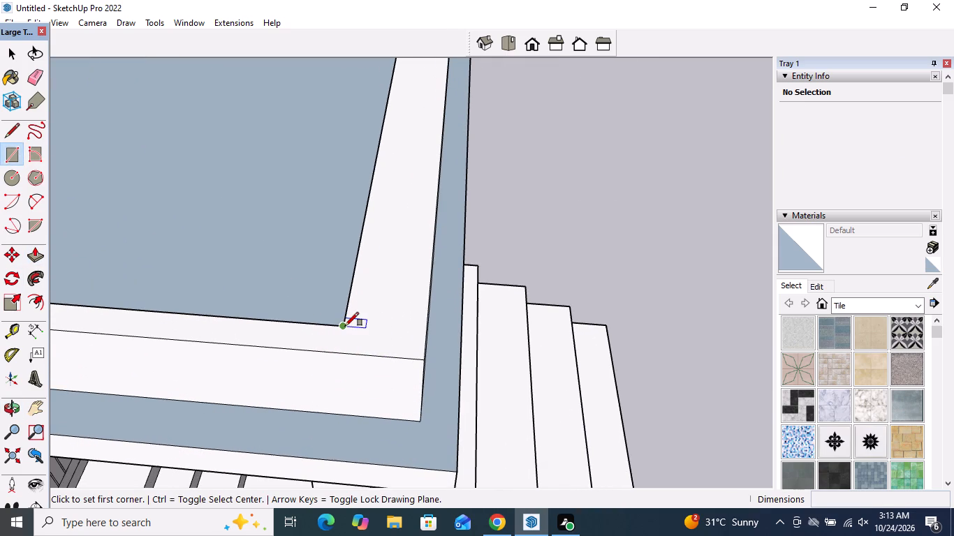
pyautogui.click(345, 326)
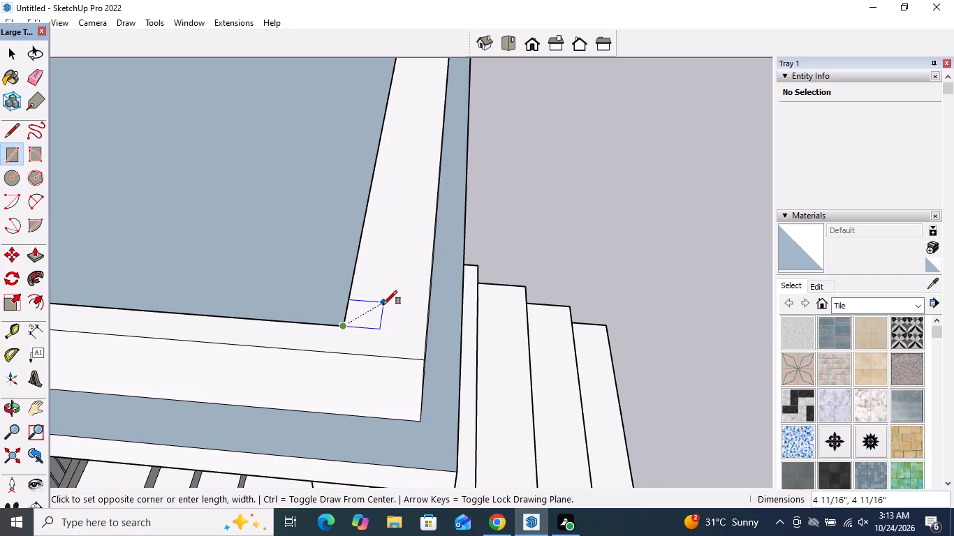
pyautogui.click(383, 304)
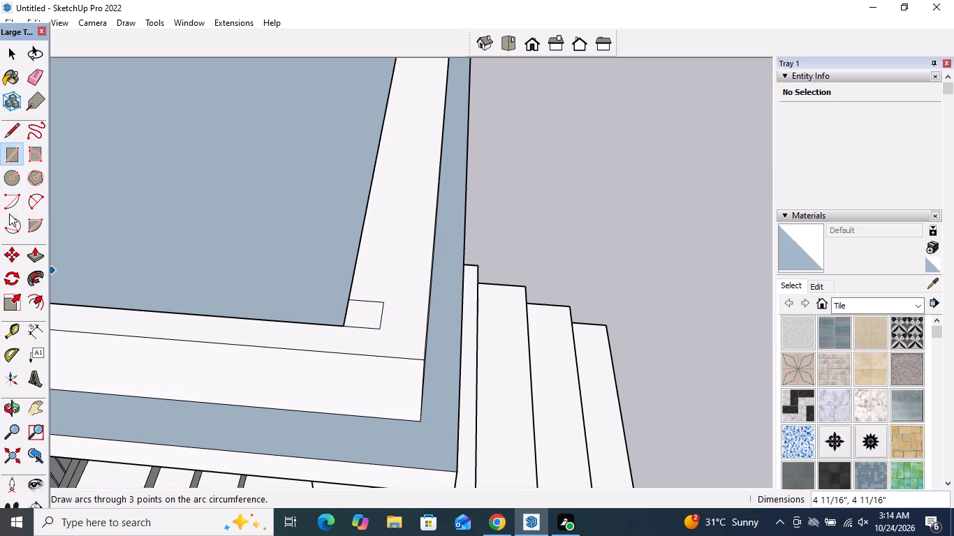
# Pull the small corner square up to the roof's underside as a post about 8' 10 9/16" high.
pyautogui.click(31, 245)
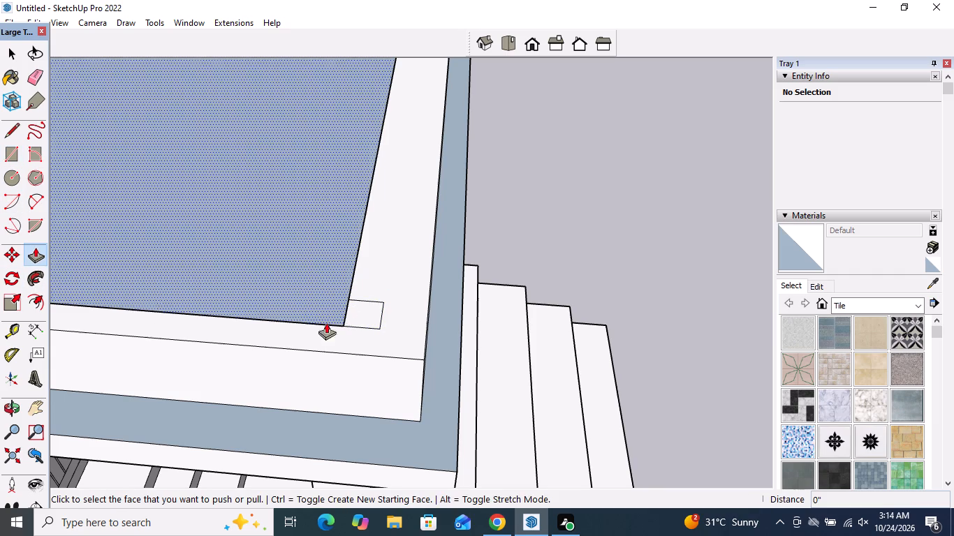
pyautogui.click(368, 310)
pyautogui.scroll(-9, 366, 260)
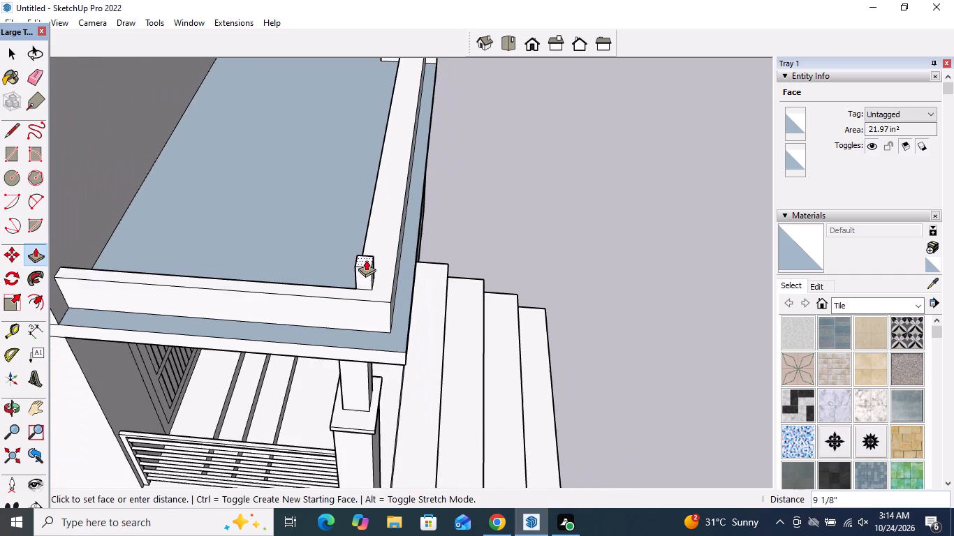
pyautogui.scroll(-14, 366, 260)
pyautogui.moveTo(353, 244); pyautogui.dragTo(347, 112, button='middle')
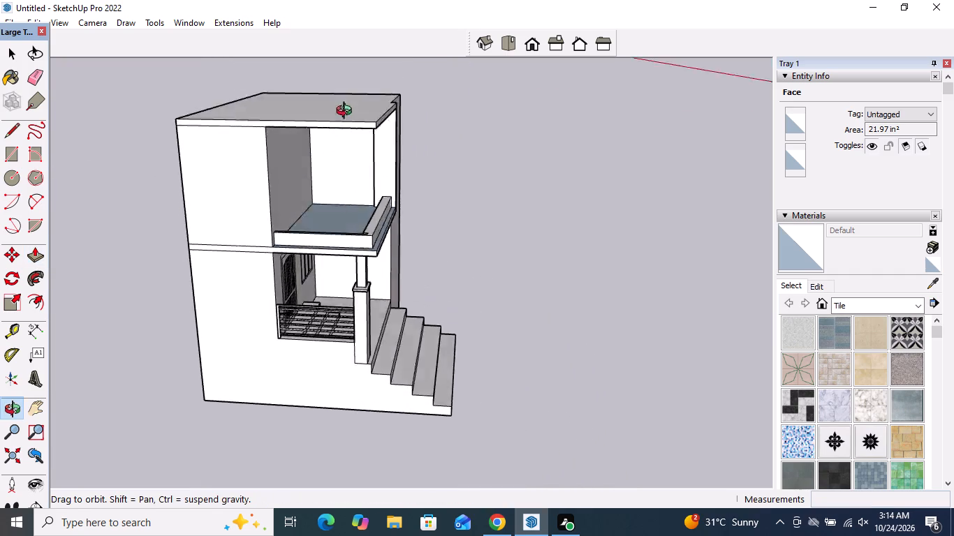
pyautogui.moveTo(347, 112); pyautogui.dragTo(335, 27, button='middle')
pyautogui.scroll(7, 342, 92)
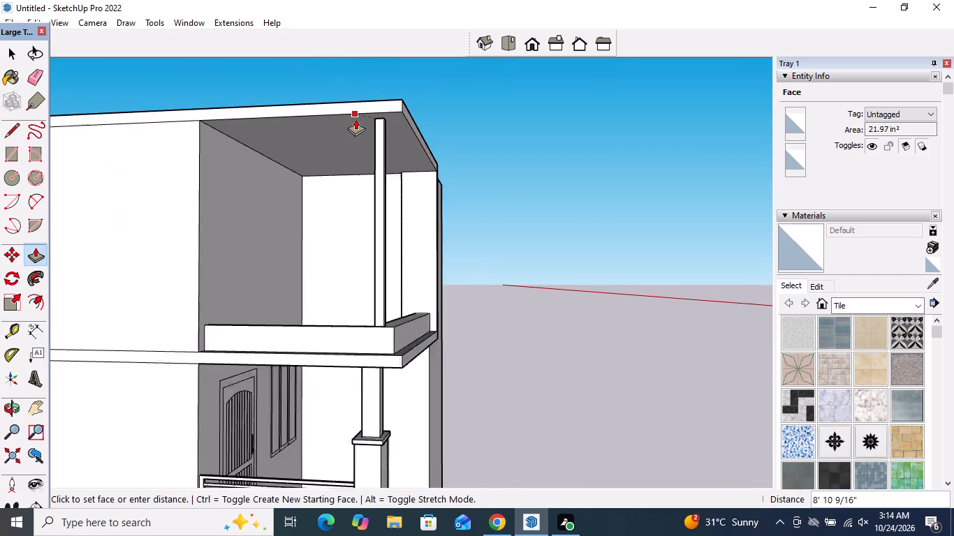
pyautogui.scroll(1, 355, 119)
pyautogui.click(357, 126)
# Widen the corner post into a wall panel by pulling its side face about 3' 4 3/4" along the front parapet.
pyautogui.moveTo(439, 281); pyautogui.dragTo(423, 290, button='middle')
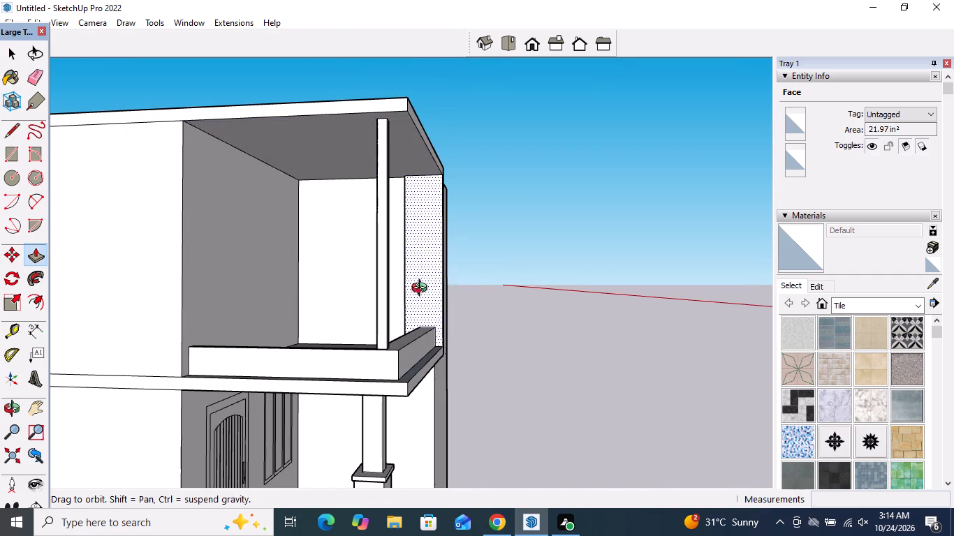
pyautogui.moveTo(423, 290); pyautogui.dragTo(15, 352, button='middle')
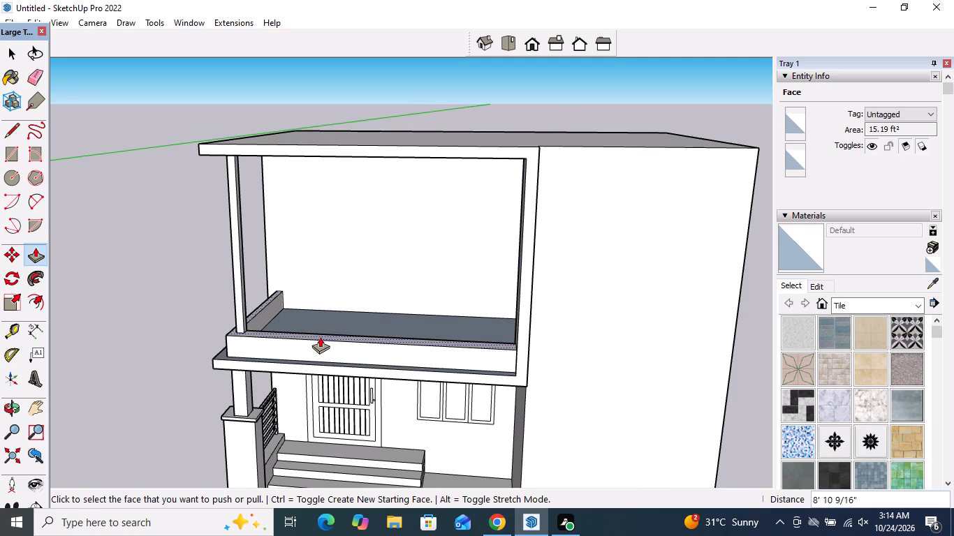
pyautogui.moveTo(293, 339); pyautogui.dragTo(176, 395, button='middle')
pyautogui.scroll(7, 235, 320)
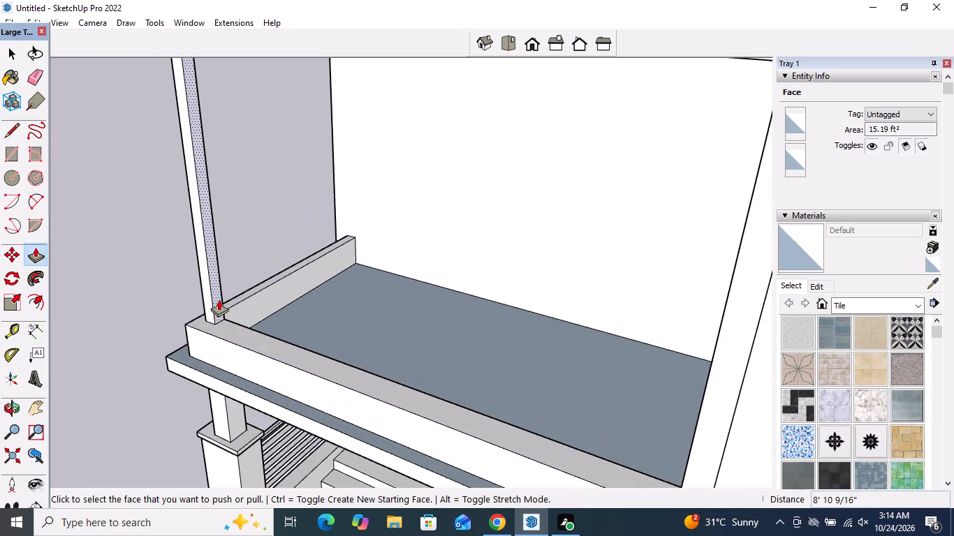
pyautogui.click(219, 299)
pyautogui.scroll(-7, 269, 329)
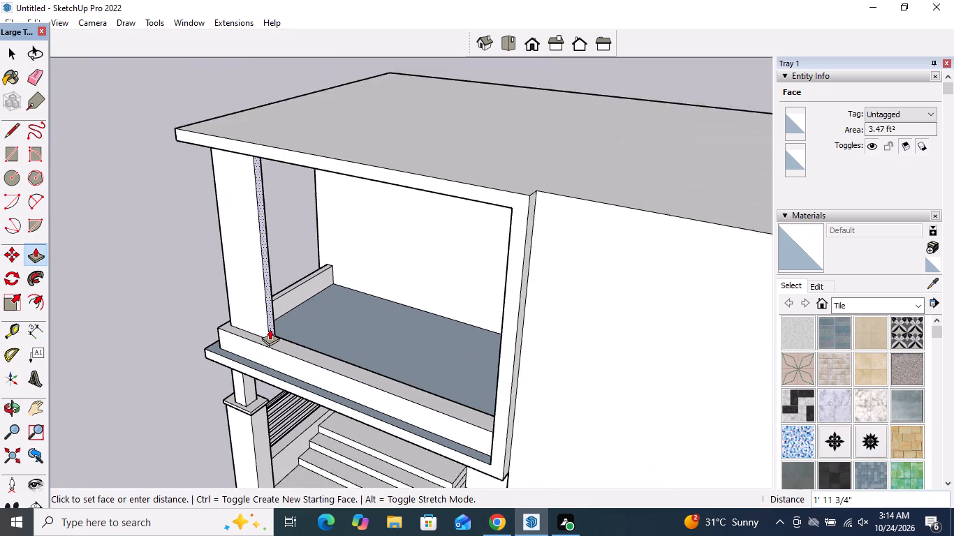
pyautogui.scroll(-1, 270, 329)
pyautogui.moveTo(269, 329); pyautogui.dragTo(427, 241, button='middle')
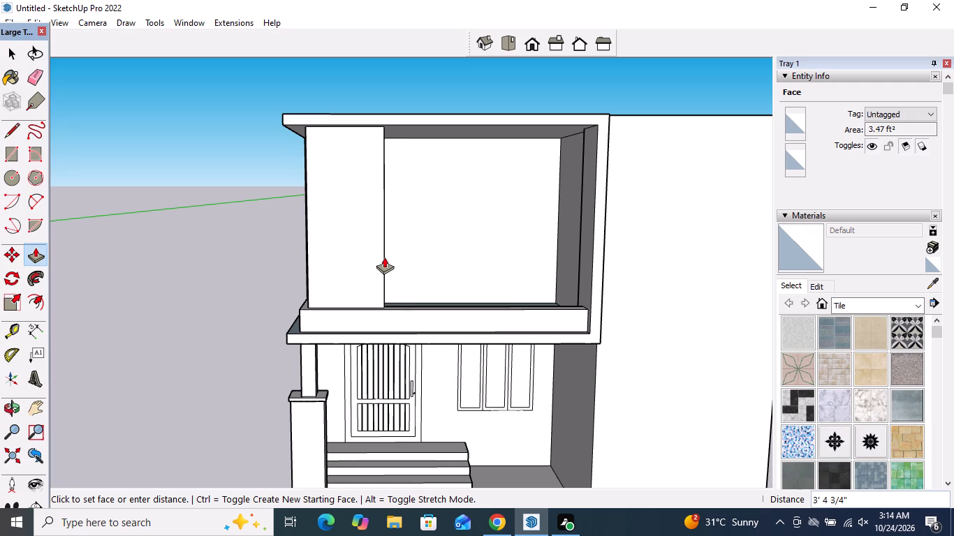
pyautogui.click(384, 257)
# Draw a line about 10' long on the front parapet's top, from the wall panel's outer bottom corner to the parapet's far end.
pyautogui.moveTo(444, 311); pyautogui.dragTo(228, 452, button='middle')
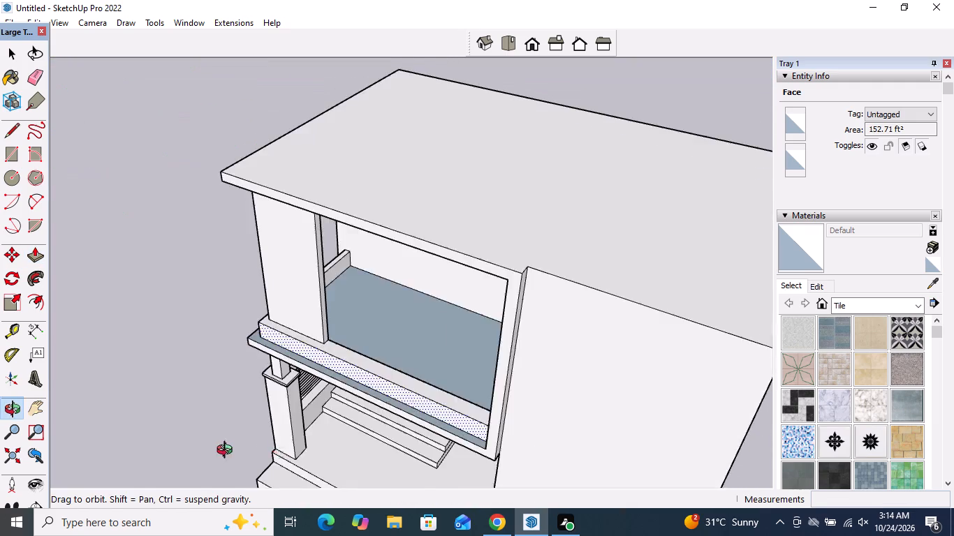
pyautogui.moveTo(228, 452); pyautogui.dragTo(221, 452, button='middle')
pyautogui.click(9, 134)
pyautogui.scroll(3, 440, 392)
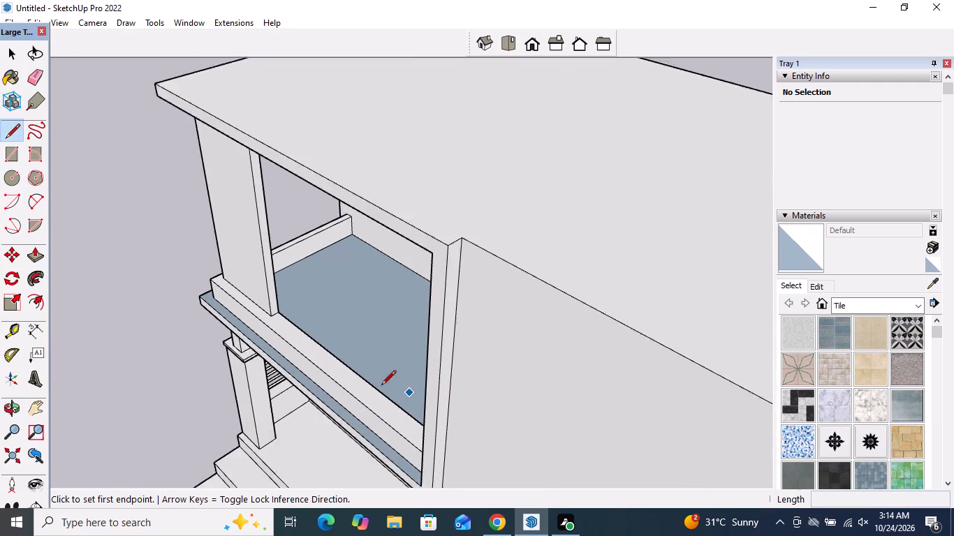
pyautogui.scroll(5, 381, 386)
pyautogui.click(245, 297)
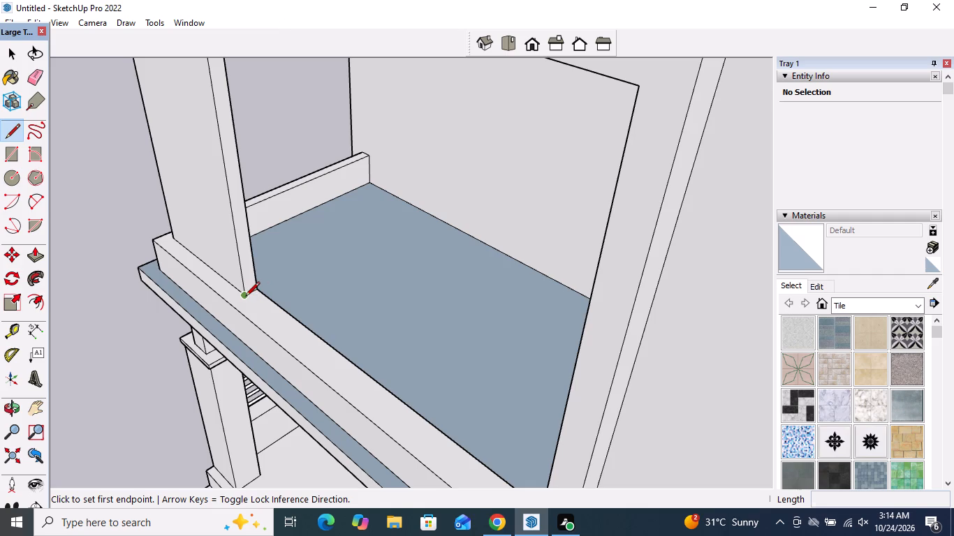
pyautogui.scroll(-5, 299, 343)
pyautogui.moveTo(293, 352); pyautogui.dragTo(659, 426, button='middle')
pyautogui.scroll(3, 703, 267)
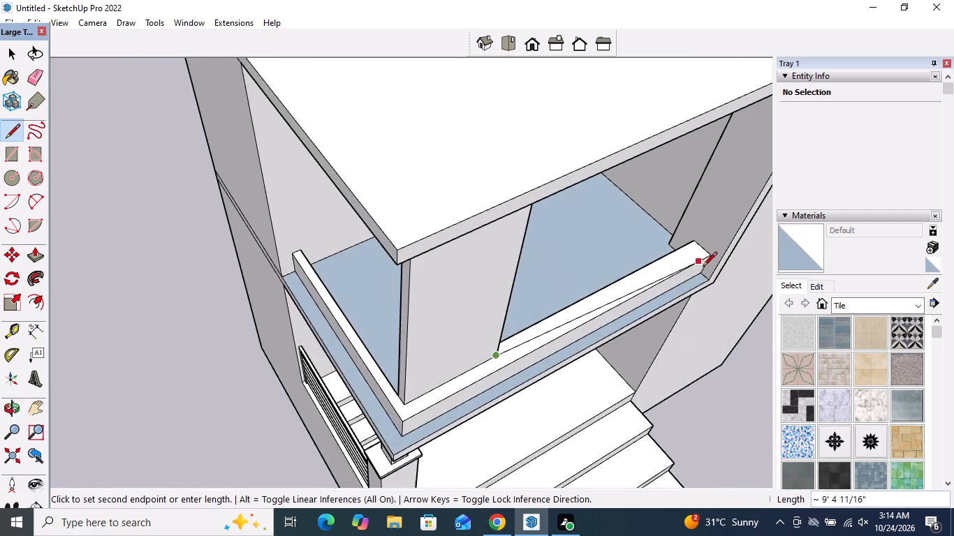
pyautogui.click(703, 246)
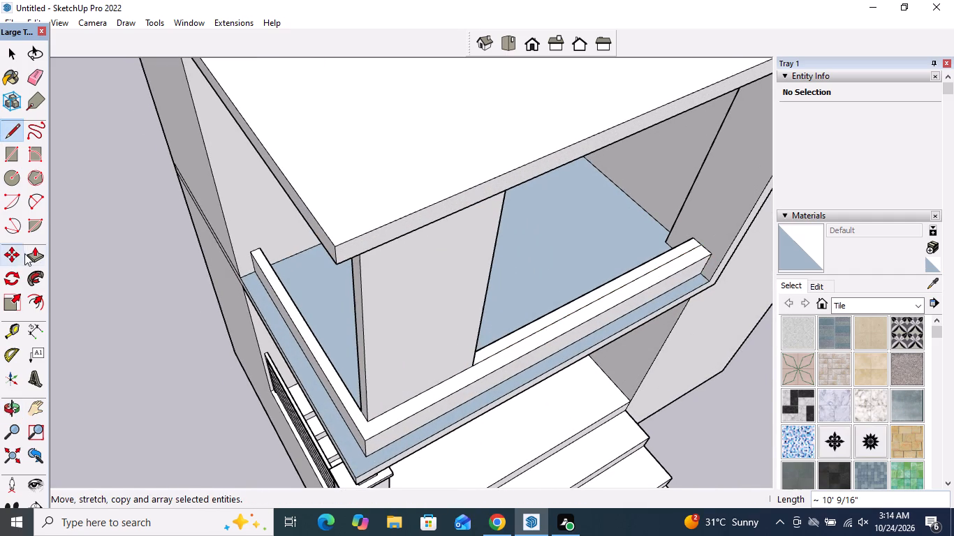
# Pull the narrow inner strip on the front parapet's top up about 1' 4", forming a raised step beside the wall panel.
pyautogui.click(29, 253)
pyautogui.scroll(3, 519, 342)
pyautogui.click(514, 333)
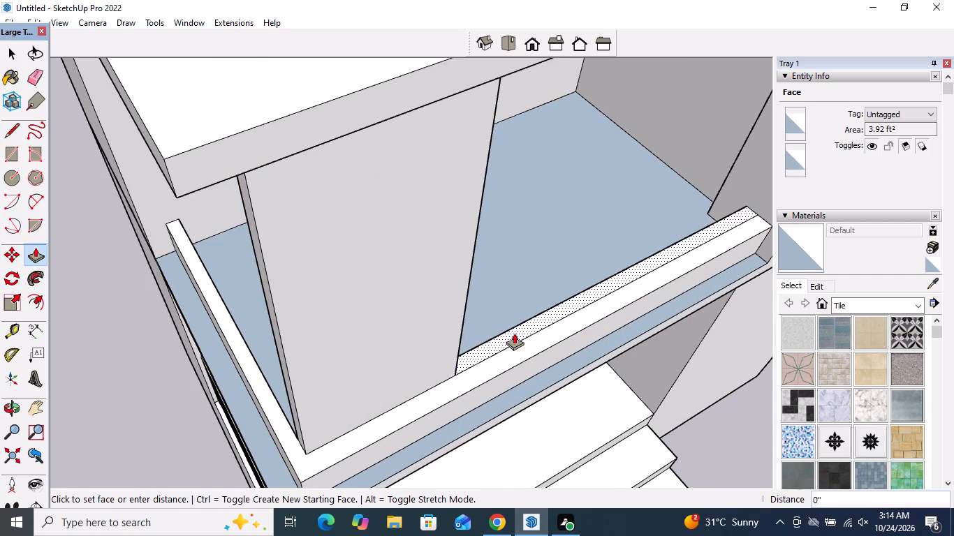
pyautogui.moveTo(498, 305); pyautogui.dragTo(242, 188, button='middle')
pyautogui.scroll(-5, 354, 297)
pyautogui.moveTo(360, 301); pyautogui.dragTo(428, 223, button='middle')
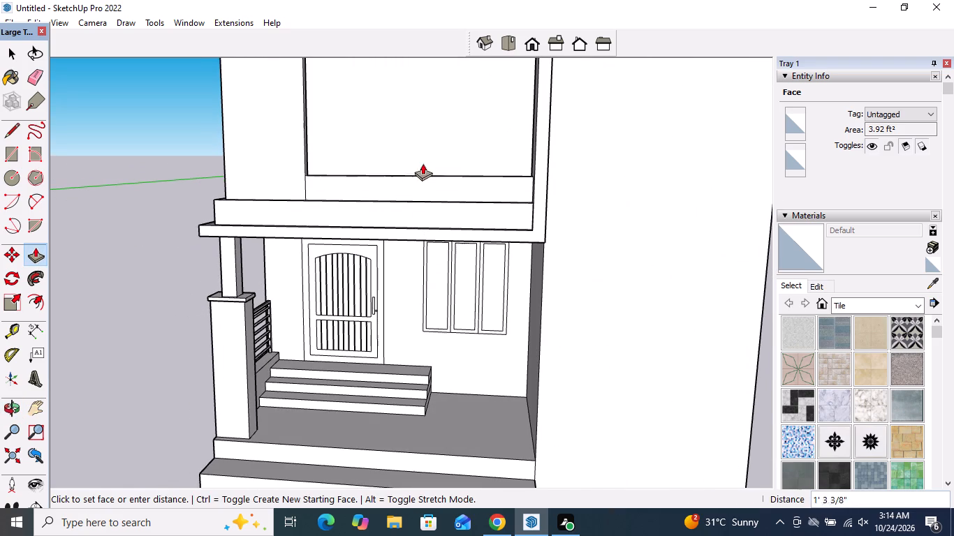
pyautogui.scroll(-2, 405, 149)
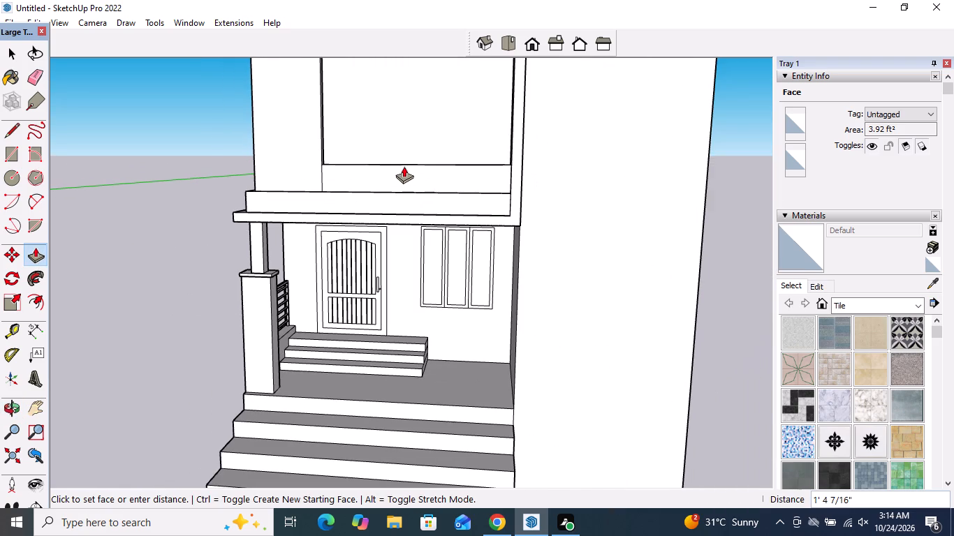
pyautogui.click(404, 167)
# Erase the vertical seam between the corner wall panel and the raised inner strip of the front parapet.
pyautogui.scroll(-5, 365, 265)
pyautogui.moveTo(325, 225); pyautogui.dragTo(599, 276, button='middle')
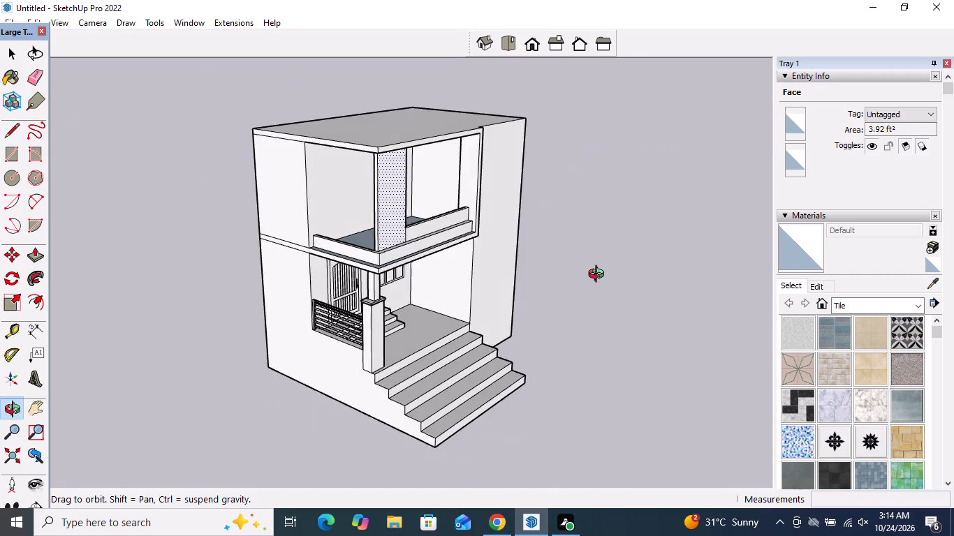
pyautogui.moveTo(599, 276); pyautogui.dragTo(130, 333, button='middle')
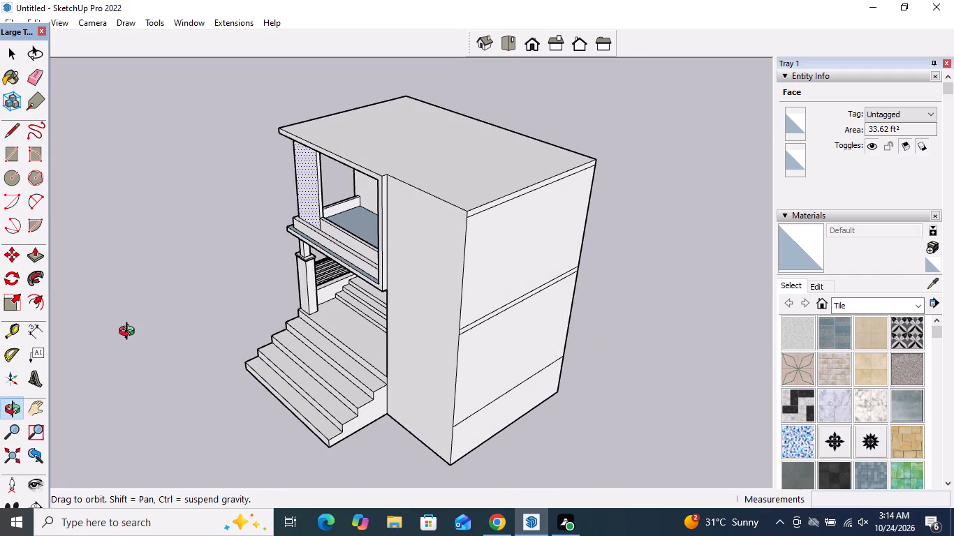
pyautogui.moveTo(130, 333); pyautogui.dragTo(584, 325, button='middle')
pyautogui.scroll(8, 454, 209)
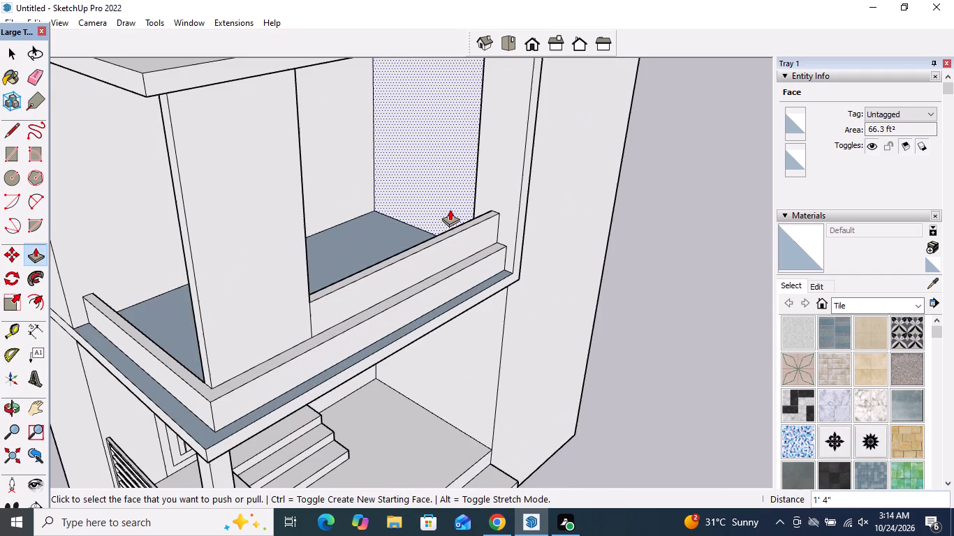
pyautogui.click(31, 82)
pyautogui.scroll(1, 303, 322)
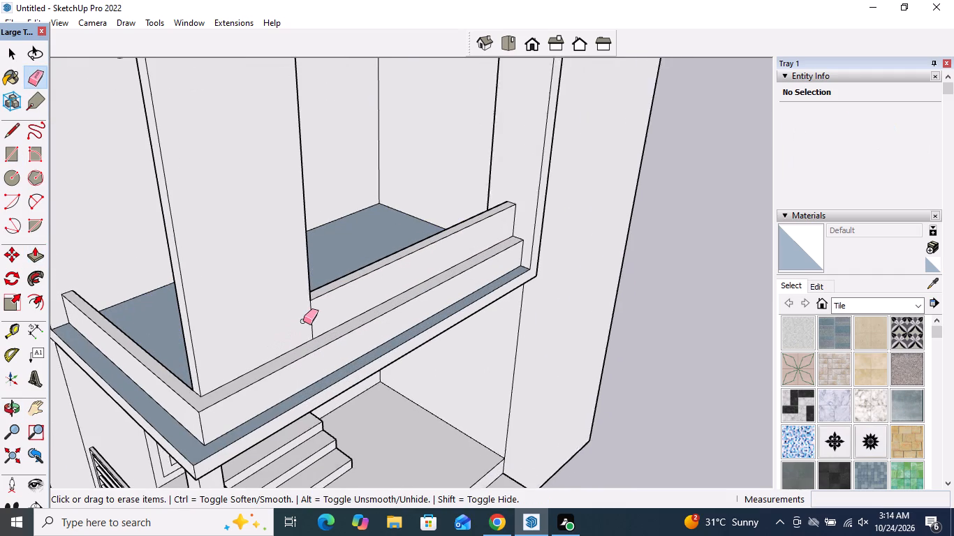
pyautogui.scroll(1, 303, 321)
pyautogui.click(311, 317)
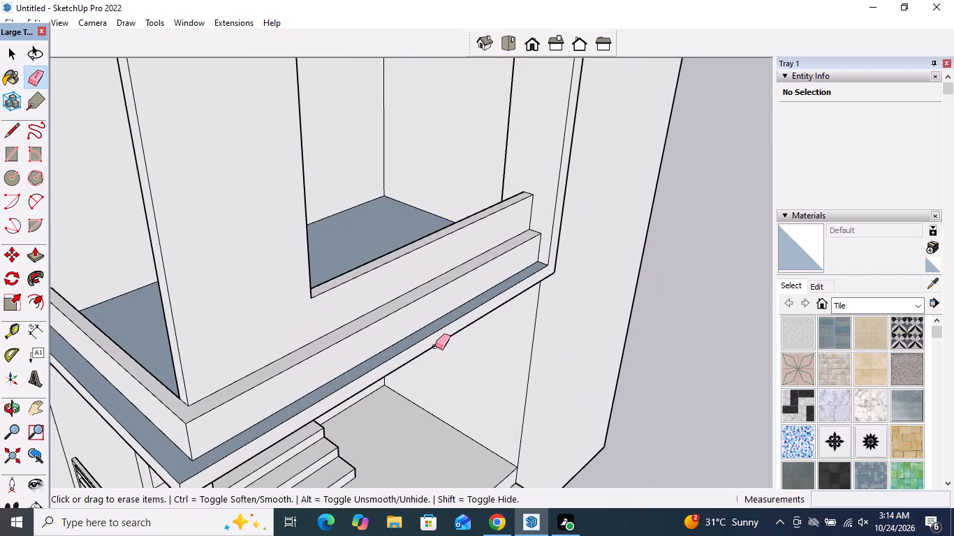
pyautogui.press('space')
# Examine the corner wall panel and stepped parapet from the front, the side, below and above.
pyautogui.scroll(-7, 435, 346)
pyautogui.moveTo(423, 349); pyautogui.dragTo(177, 137, button='middle')
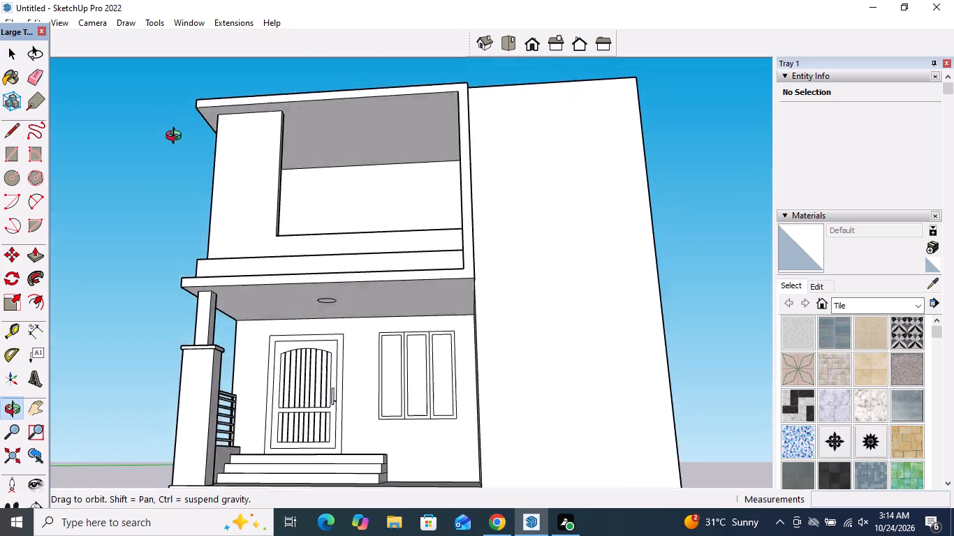
pyautogui.moveTo(177, 137); pyautogui.dragTo(308, 302, button='middle')
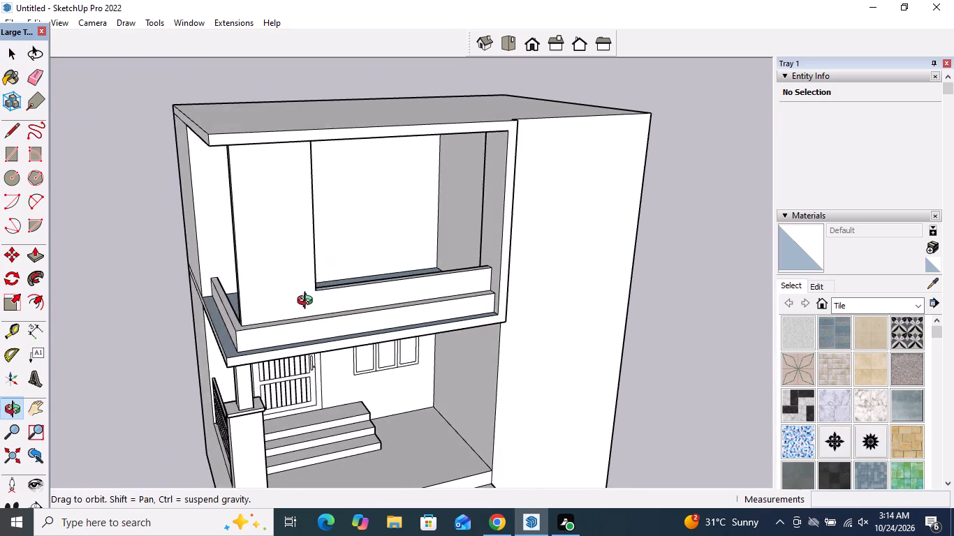
pyautogui.moveTo(308, 302); pyautogui.dragTo(291, 300, button='middle')
pyautogui.moveTo(219, 308); pyautogui.dragTo(339, 309, button='middle')
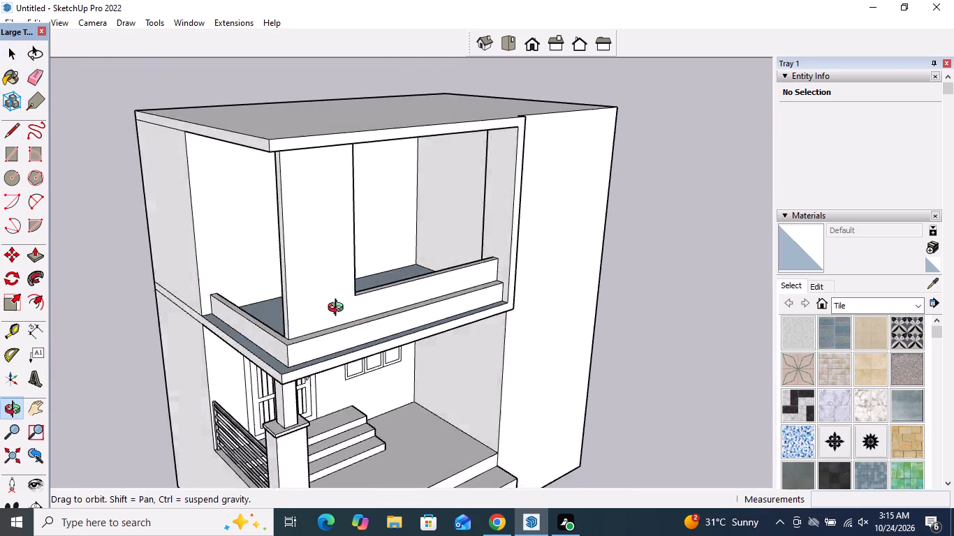
pyautogui.moveTo(339, 309); pyautogui.dragTo(656, 306, button='middle')
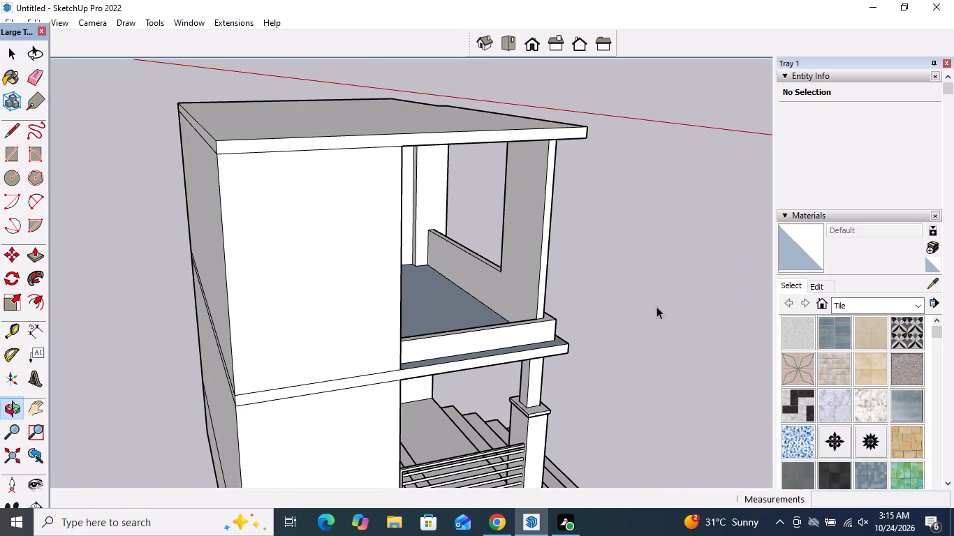
pyautogui.scroll(3, 552, 292)
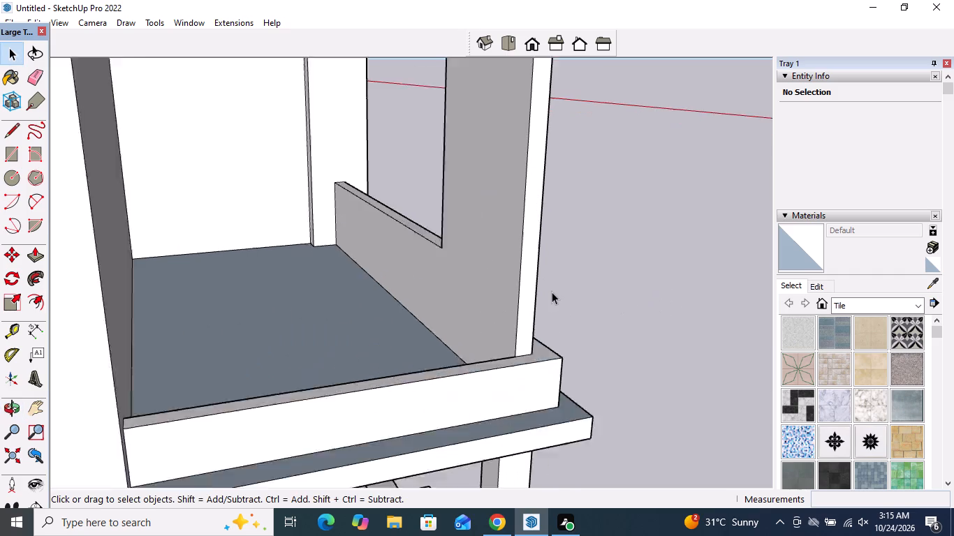
pyautogui.scroll(1, 552, 292)
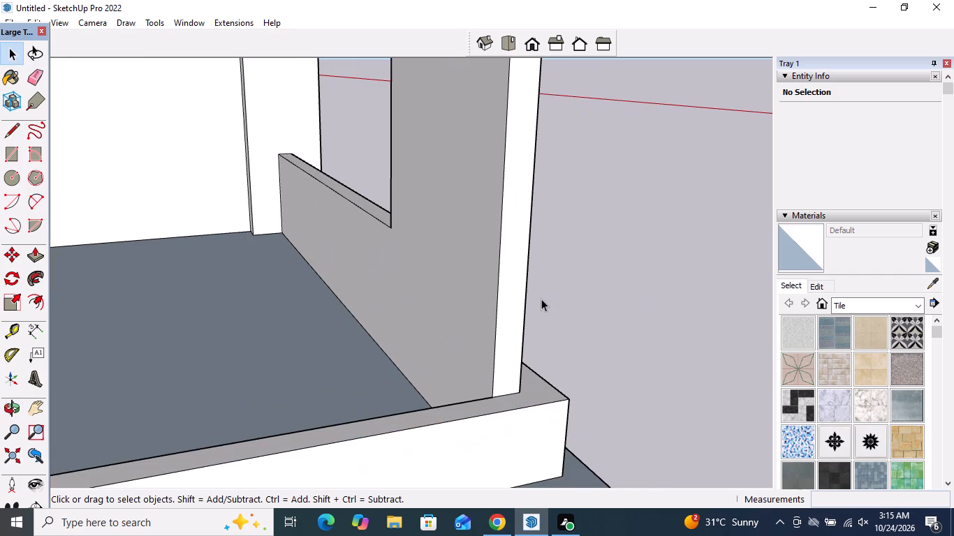
pyautogui.moveTo(440, 332); pyautogui.dragTo(81, 350, button='middle')
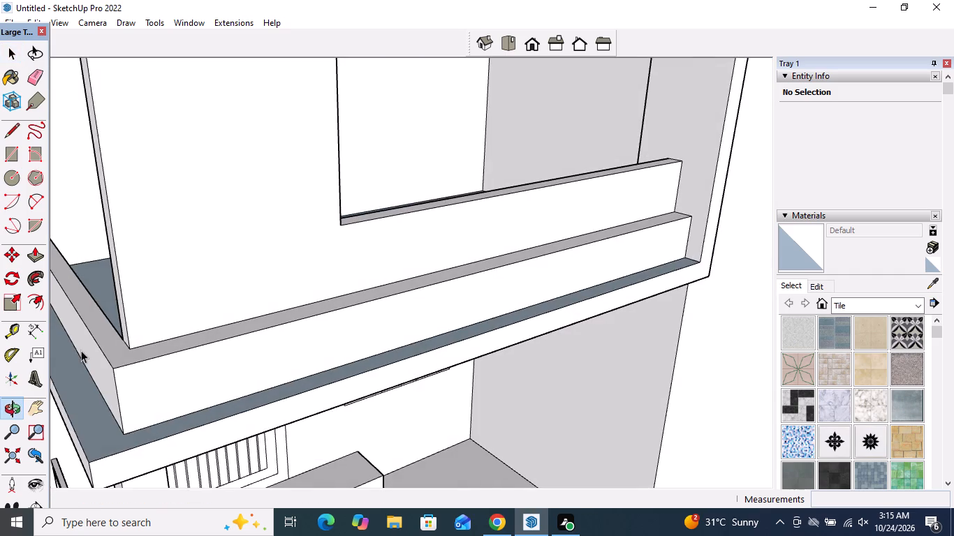
pyautogui.scroll(-4, 89, 353)
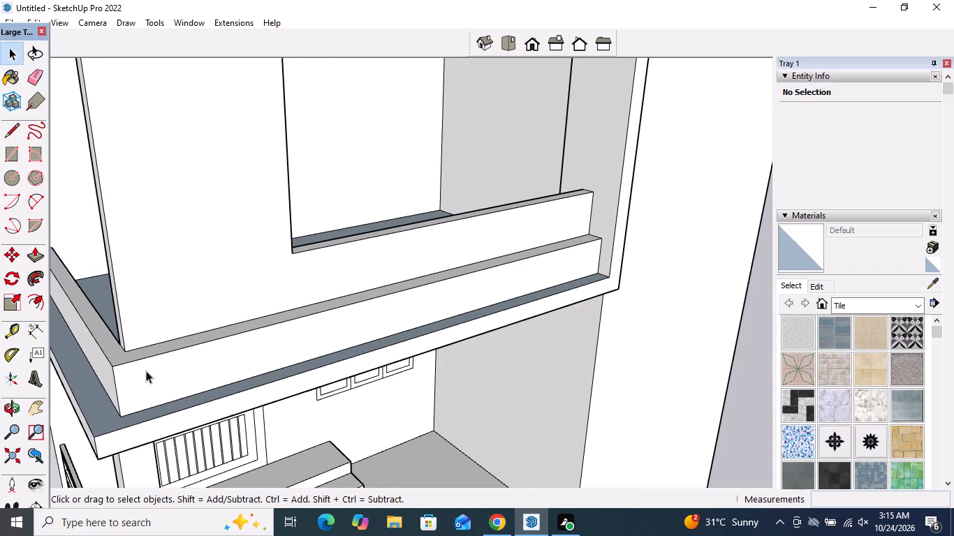
pyautogui.moveTo(146, 371); pyautogui.dragTo(159, 318, button='middle')
pyautogui.scroll(-11, 289, 497)
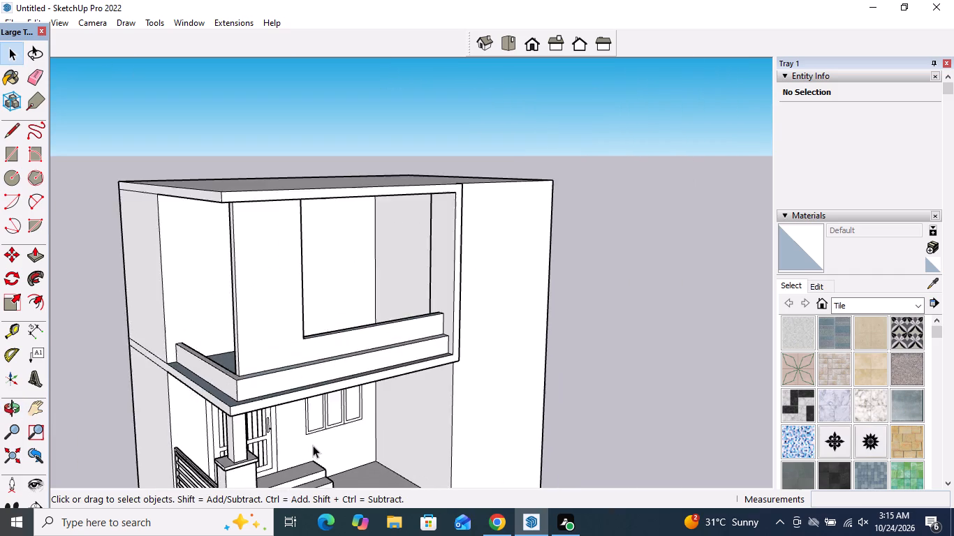
pyautogui.scroll(-5, 313, 445)
pyautogui.moveTo(311, 408); pyautogui.dragTo(353, 296, button='middle')
pyautogui.scroll(4, 295, 333)
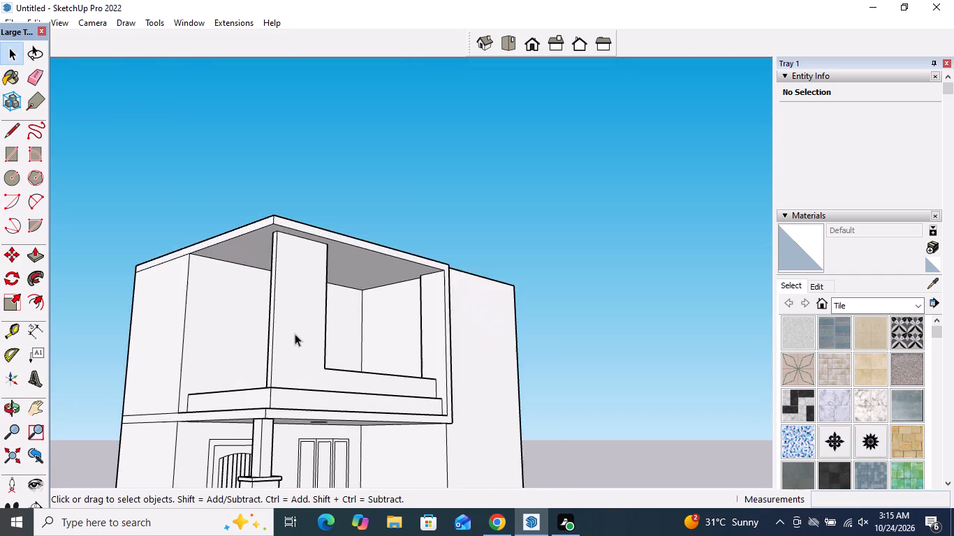
pyautogui.scroll(2, 282, 368)
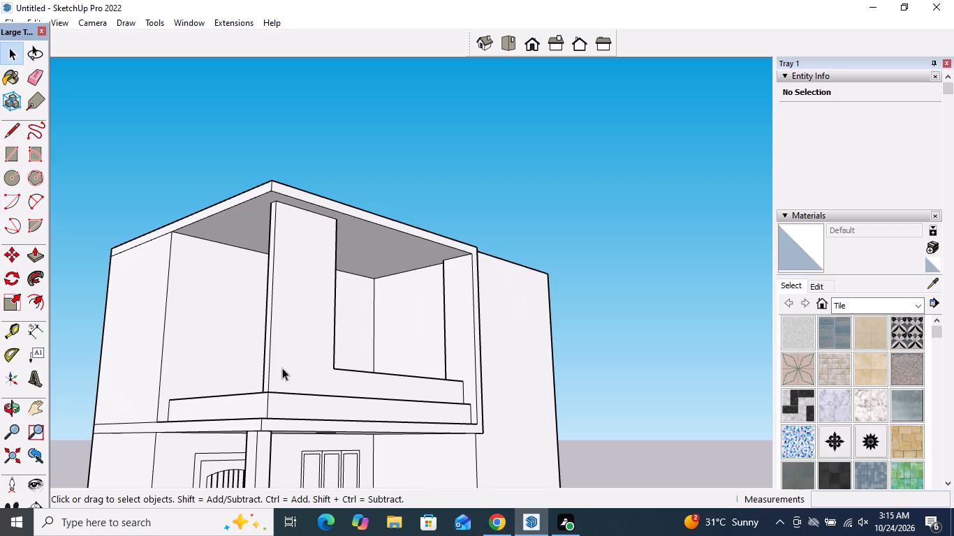
pyautogui.scroll(1, 282, 368)
pyautogui.moveTo(281, 368); pyautogui.dragTo(503, 454, button='middle')
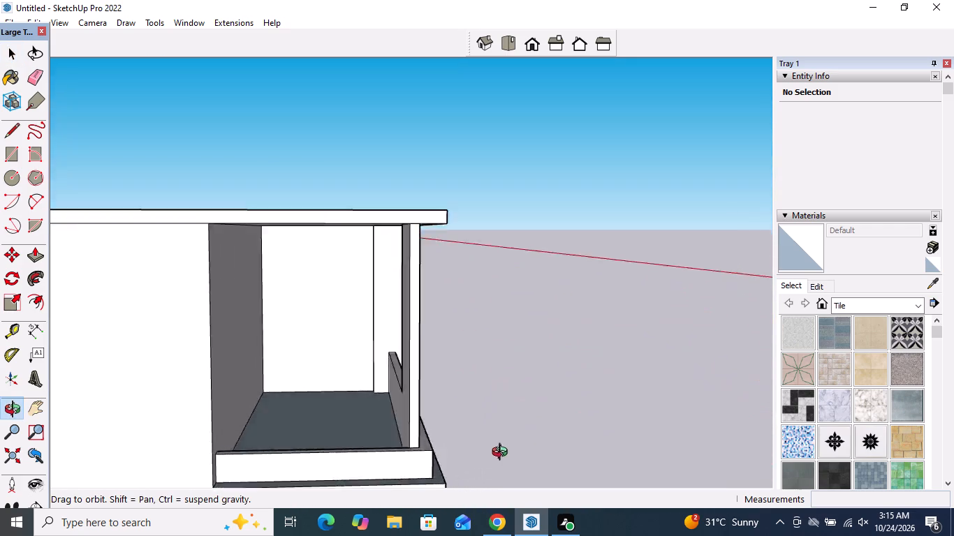
pyautogui.moveTo(503, 454); pyautogui.dragTo(417, 475, button='middle')
pyautogui.scroll(-4, 330, 334)
pyautogui.moveTo(333, 385); pyautogui.dragTo(353, 471, button='middle')
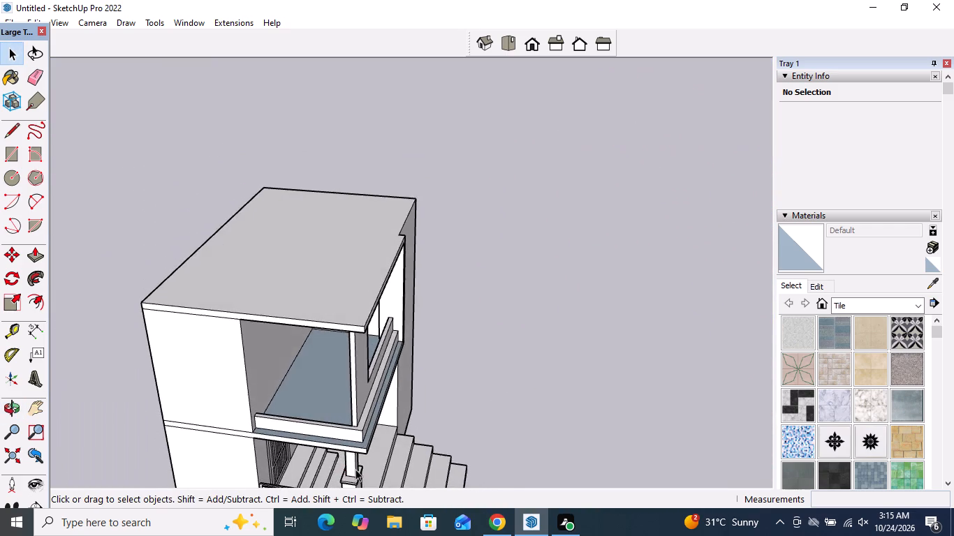
pyautogui.scroll(19, 358, 428)
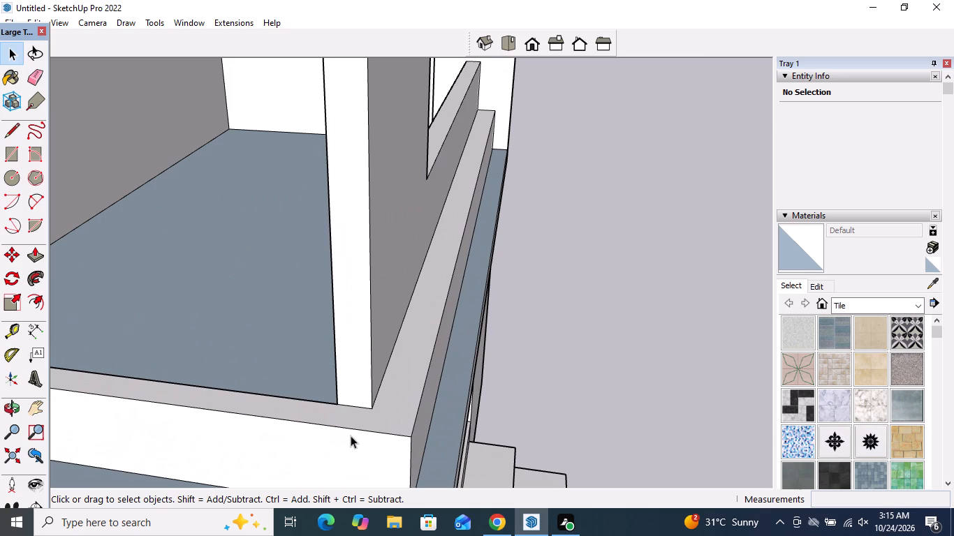
pyautogui.scroll(-19, 365, 408)
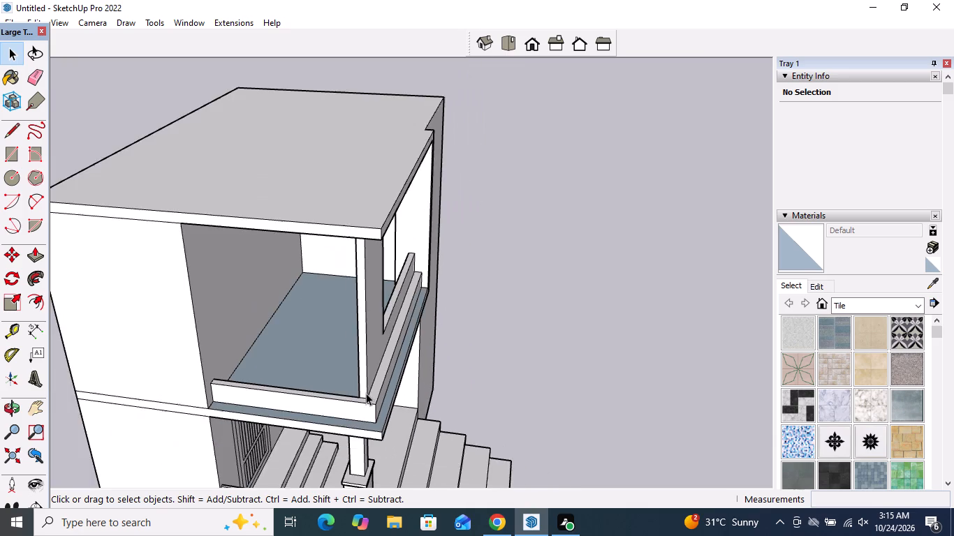
pyautogui.scroll(-5, 366, 393)
pyautogui.moveTo(484, 399); pyautogui.dragTo(249, 343, button='middle')
pyautogui.scroll(6, 251, 365)
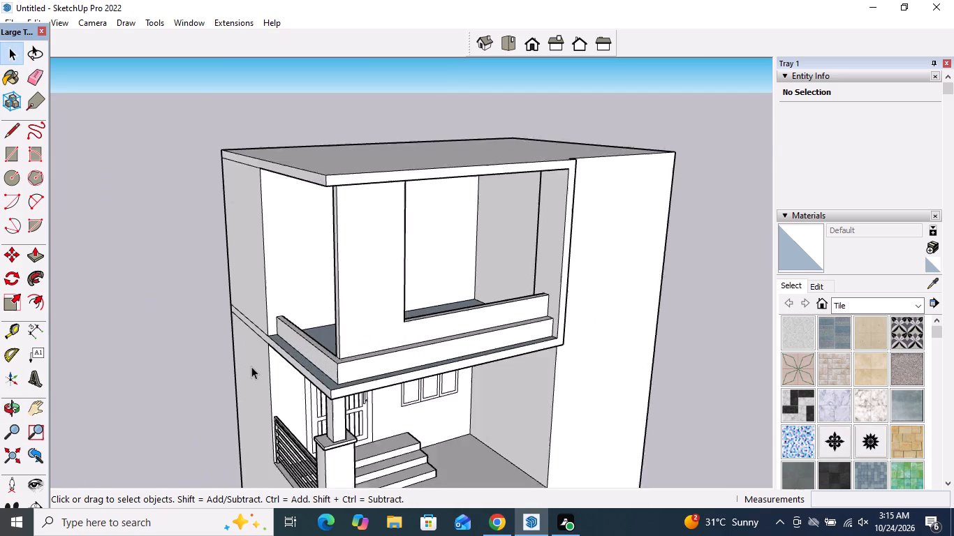
pyautogui.scroll(2, 251, 366)
# Thicken the corner wall panel and raised parapet by pulling their shared inner face about 1 13/16" toward the balcony floor.
pyautogui.moveTo(251, 366); pyautogui.dragTo(758, 429, button='middle')
pyautogui.scroll(4, 577, 285)
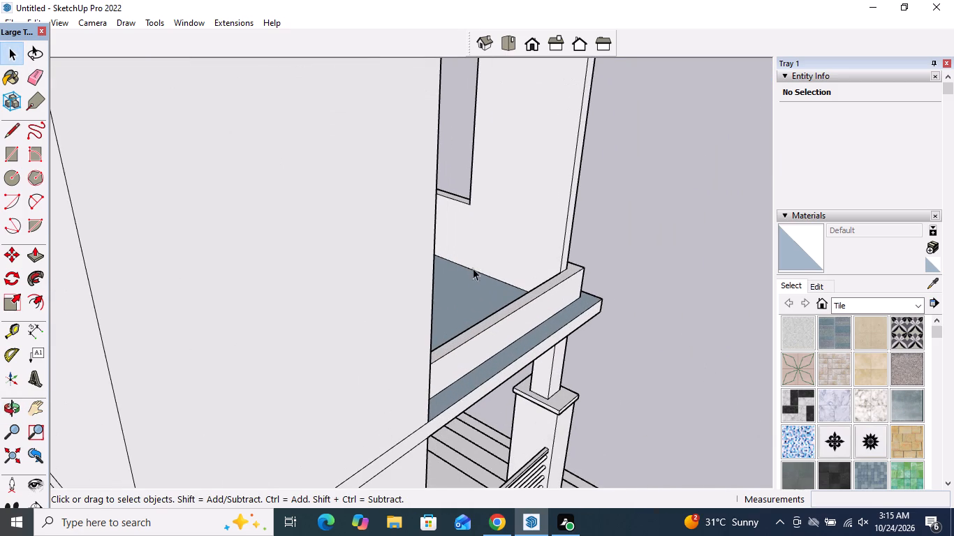
pyautogui.scroll(-3, 439, 286)
pyautogui.moveTo(472, 248); pyautogui.dragTo(382, 254, button='middle')
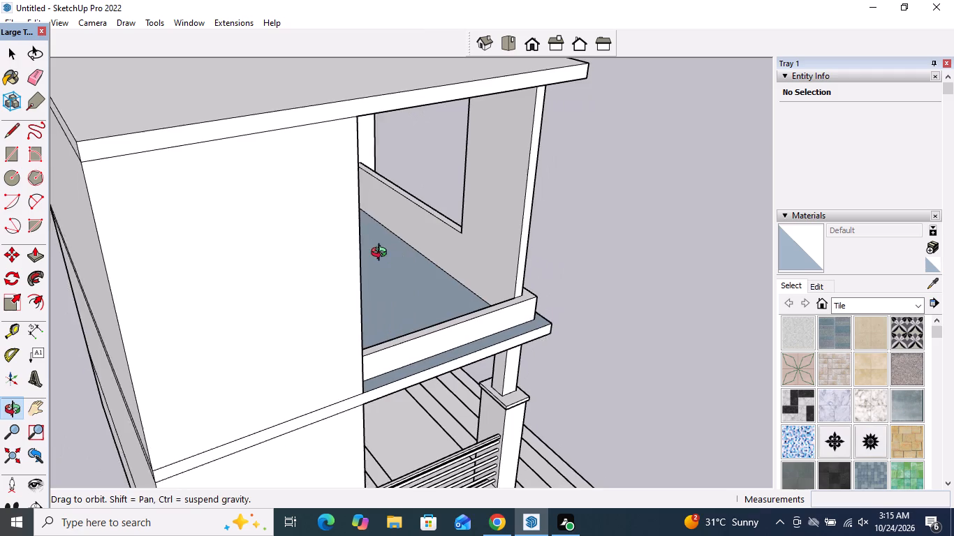
pyautogui.moveTo(382, 254); pyautogui.dragTo(373, 251, button='middle')
pyautogui.click(34, 248)
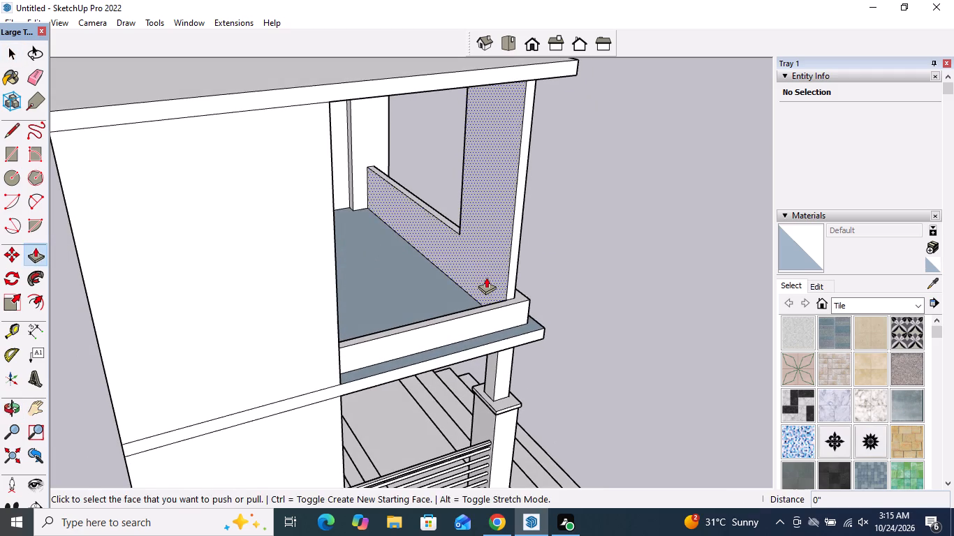
pyautogui.moveTo(487, 277); pyautogui.dragTo(490, 198, button='middle')
pyautogui.scroll(6, 490, 198)
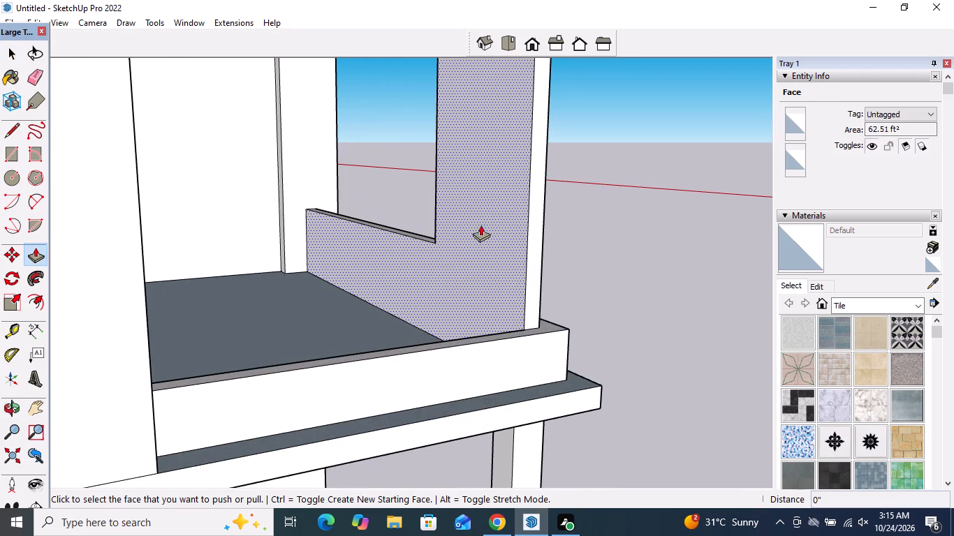
pyautogui.click(480, 228)
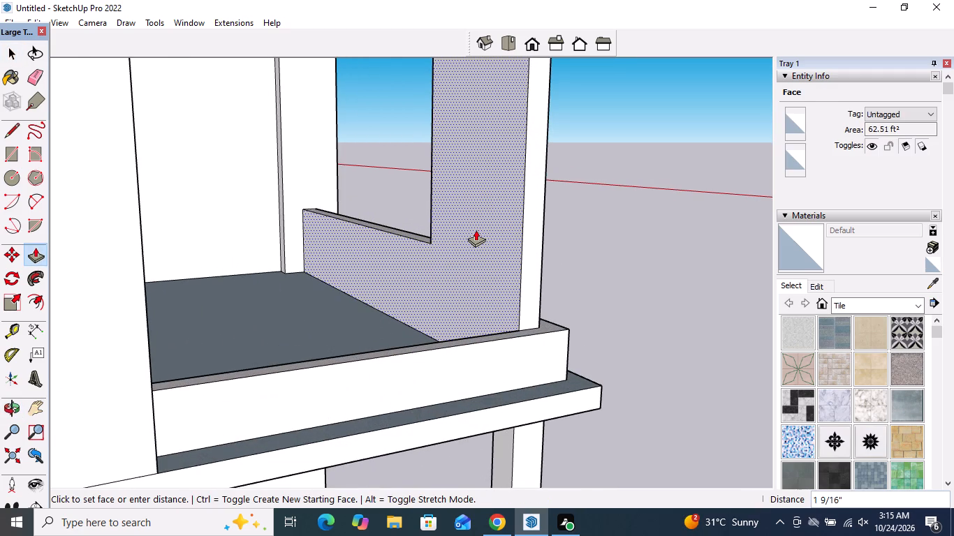
pyautogui.click(475, 230)
pyautogui.moveTo(433, 251); pyautogui.dragTo(369, 311, button='middle')
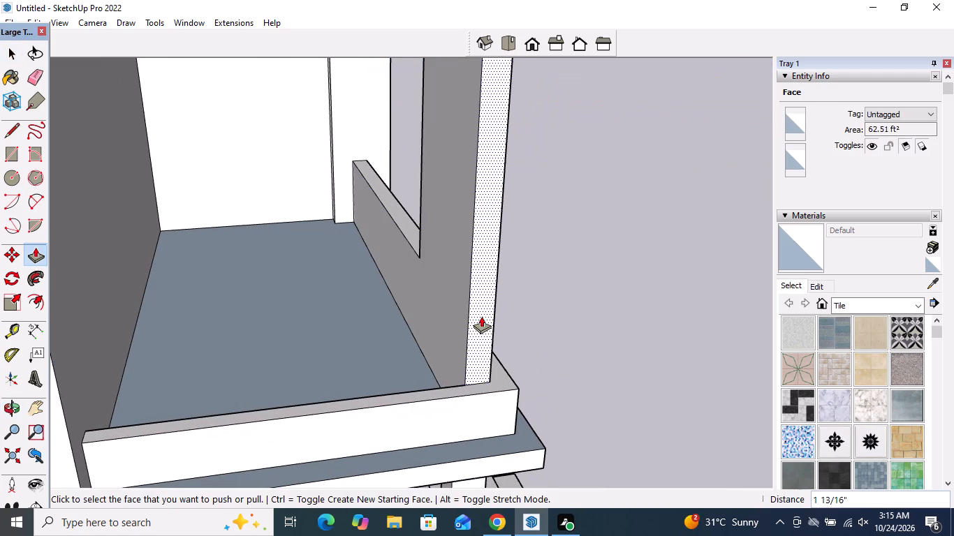
pyautogui.press('space')
# Examine the thickened corner wall panel and the balcony parapet from outside the building's corner.
pyautogui.scroll(-4, 579, 293)
pyautogui.moveTo(565, 291); pyautogui.dragTo(339, 197, button='middle')
pyautogui.scroll(-1, 339, 197)
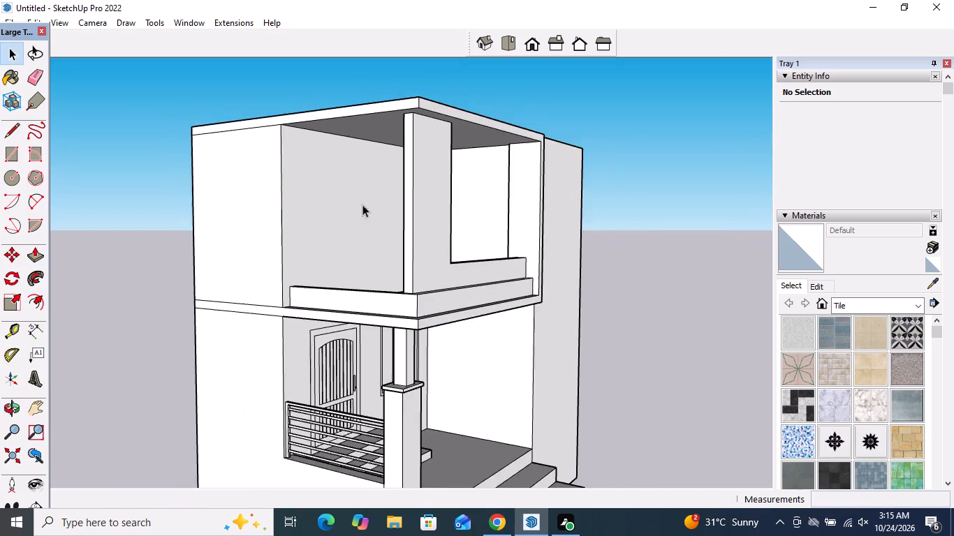
pyautogui.scroll(7, 430, 229)
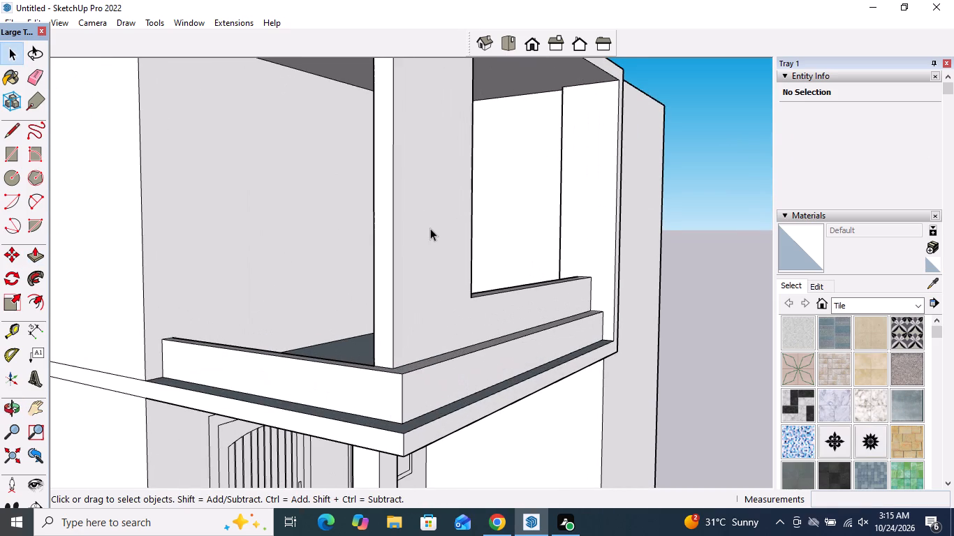
pyautogui.scroll(-7, 430, 228)
pyautogui.moveTo(430, 228); pyautogui.dragTo(424, 246, button='middle')
pyautogui.scroll(3, 424, 246)
pyautogui.moveTo(424, 246); pyautogui.dragTo(439, 214, button='middle')
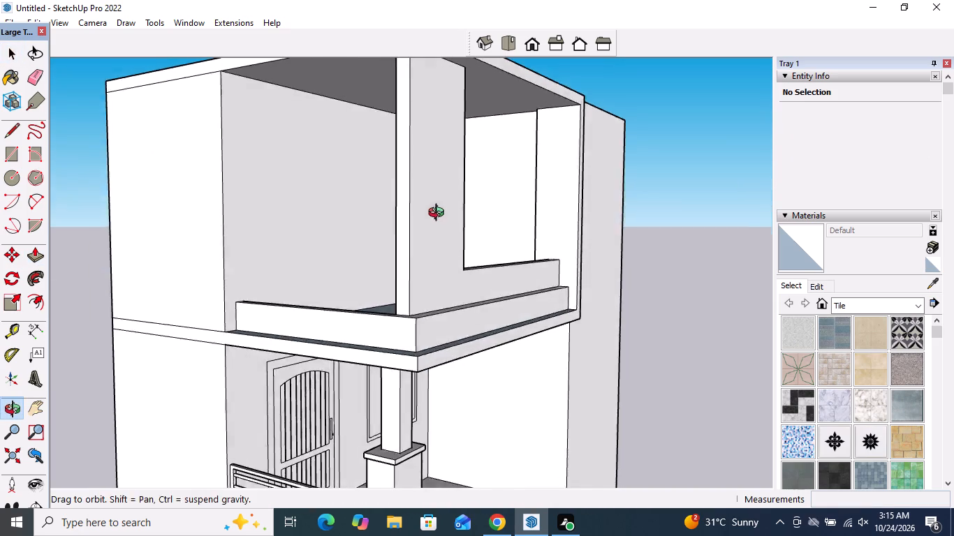
pyautogui.moveTo(439, 214); pyautogui.dragTo(453, 195, button='middle')
pyautogui.scroll(1, 453, 195)
pyautogui.scroll(-6, 434, 299)
pyautogui.scroll(3, 450, 196)
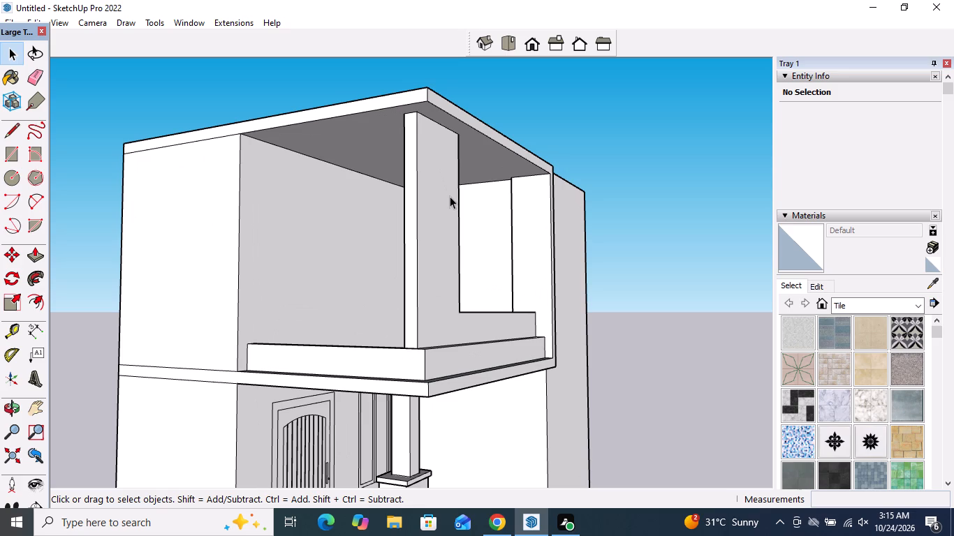
# Thicken the low side parapet by pulling its inner face about 3 1/4" toward the balcony floor.
pyautogui.moveTo(448, 205); pyautogui.dragTo(407, 348, button='middle')
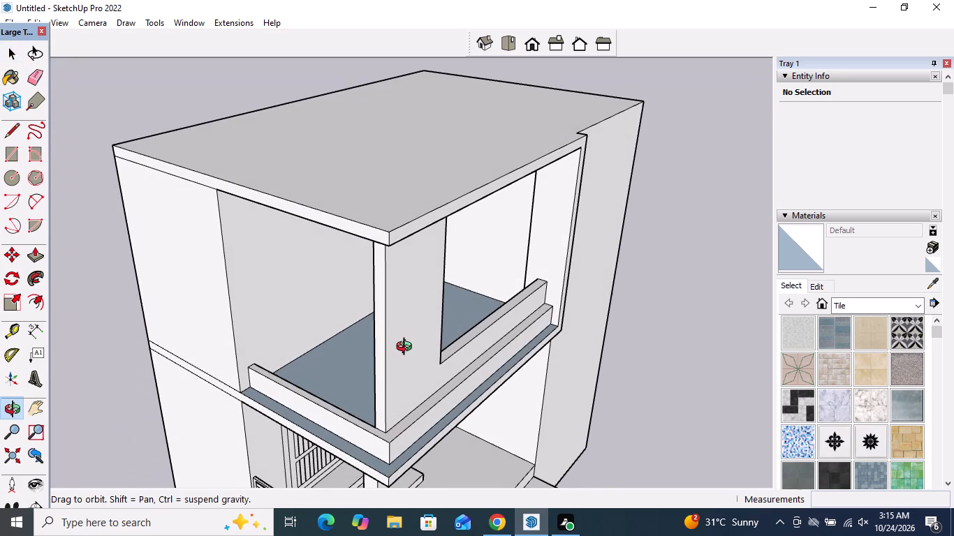
pyautogui.moveTo(407, 348); pyautogui.dragTo(407, 349, button='middle')
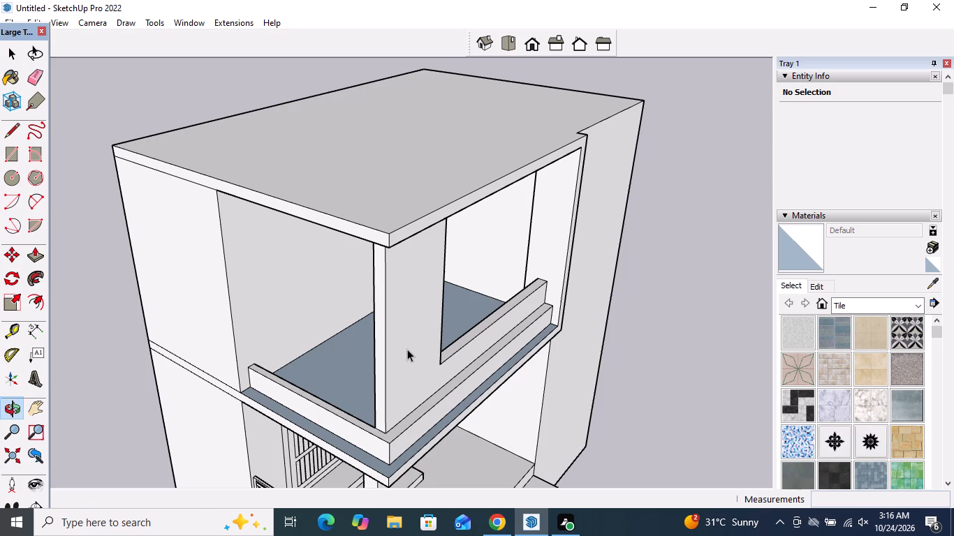
pyautogui.moveTo(407, 349); pyautogui.dragTo(0, 375, button='middle')
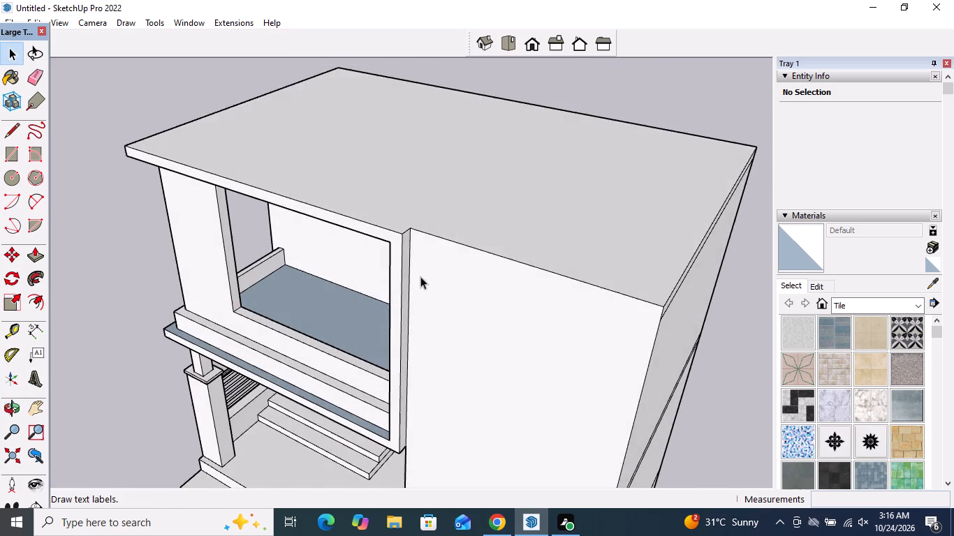
pyautogui.scroll(3, 372, 272)
pyautogui.scroll(3, 254, 277)
pyautogui.click(36, 257)
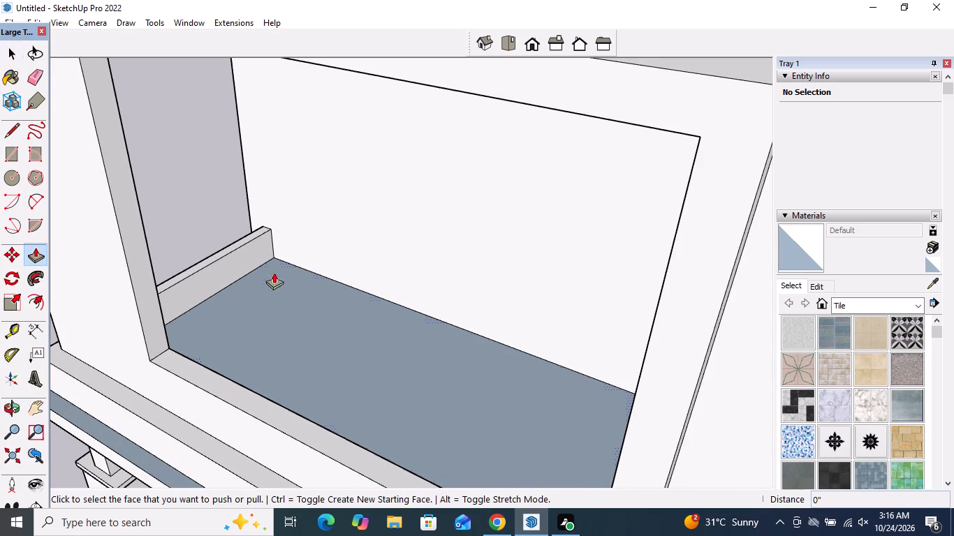
pyautogui.click(230, 271)
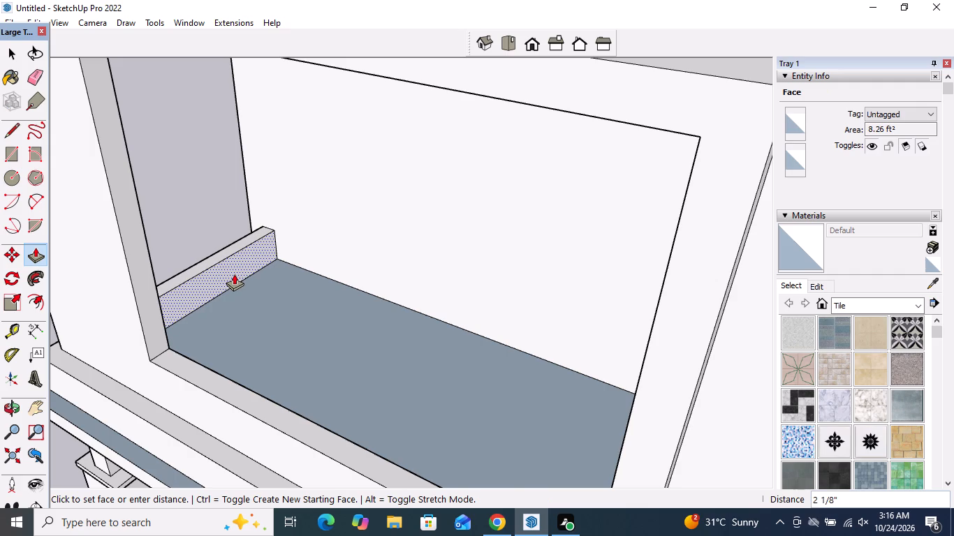
pyautogui.click(236, 274)
# Examine the side parapet's thickness and its junction with the corner wall panel from outside and above.
pyautogui.scroll(-4, 290, 313)
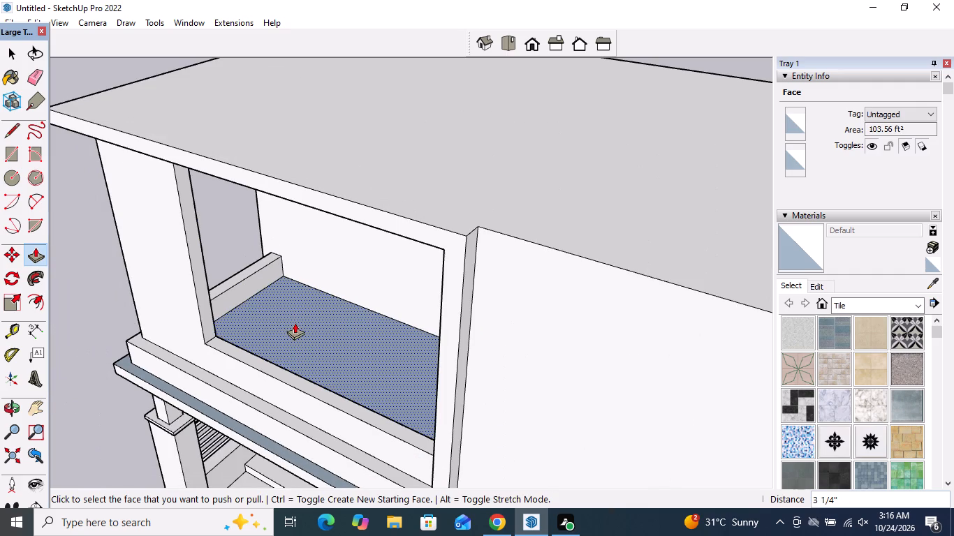
pyautogui.scroll(-6, 270, 320)
pyautogui.moveTo(279, 322); pyautogui.dragTo(767, 232, button='middle')
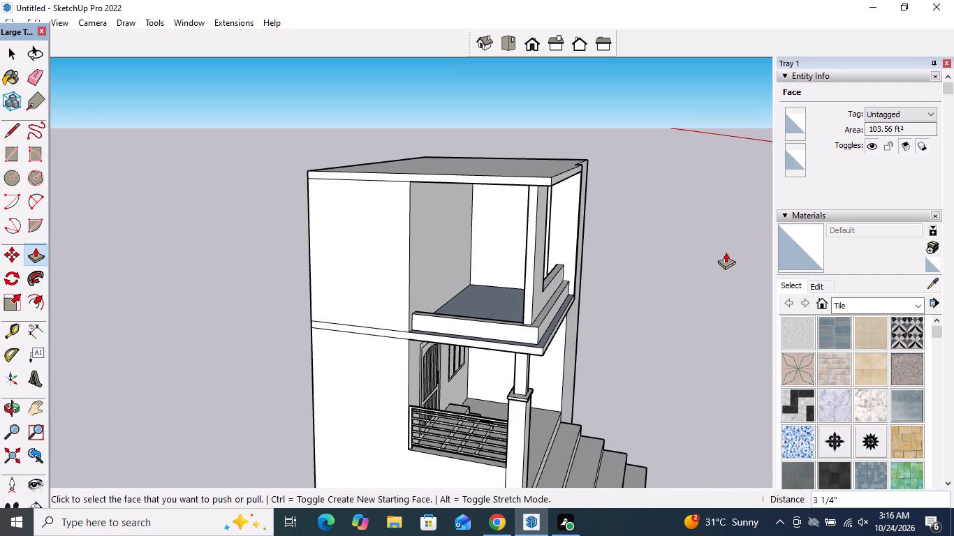
pyautogui.press('space')
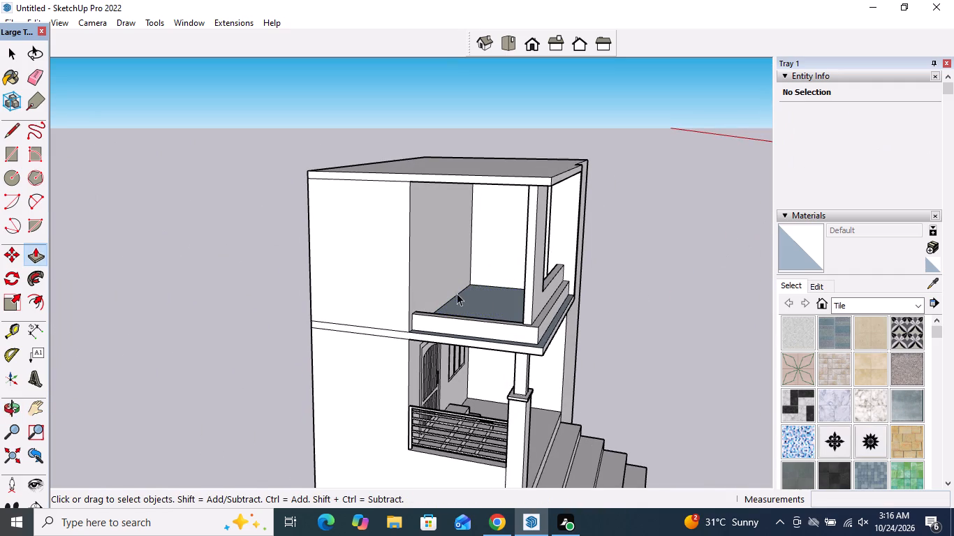
pyautogui.moveTo(459, 307); pyautogui.dragTo(500, 440, button='middle')
pyautogui.scroll(15, 541, 331)
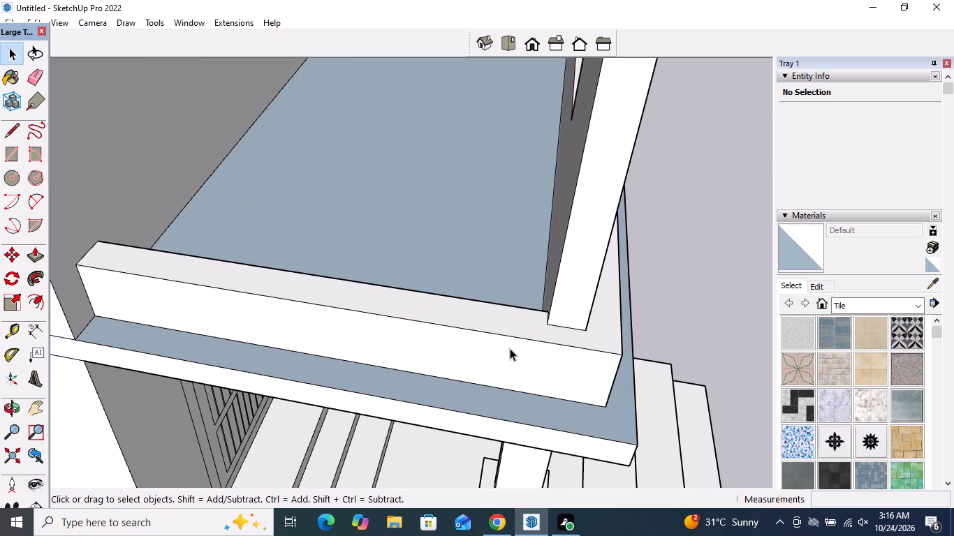
pyautogui.scroll(2, 510, 348)
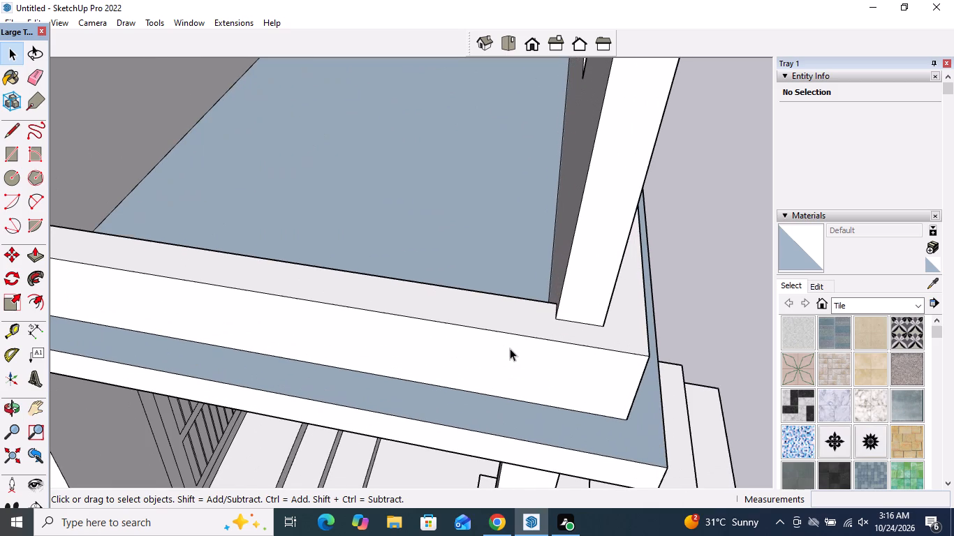
pyautogui.scroll(-18, 510, 348)
pyautogui.moveTo(527, 352); pyautogui.dragTo(427, 382, button='middle')
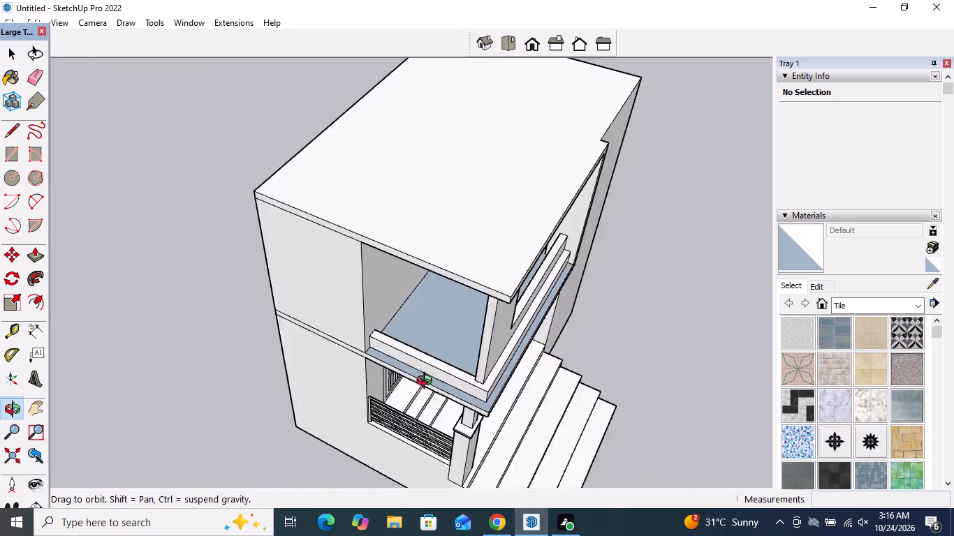
# Thicken the side parapet further by pulling its inner face about another 4 7/8" toward the balcony floor.
pyautogui.moveTo(427, 382); pyautogui.dragTo(0, 328, button='middle')
pyautogui.click(40, 255)
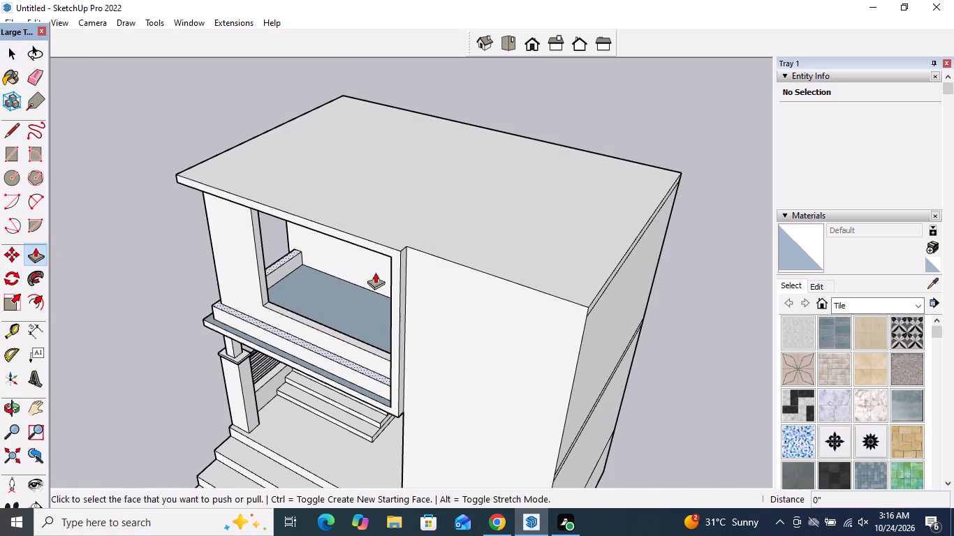
pyautogui.scroll(7, 345, 277)
pyautogui.click(264, 265)
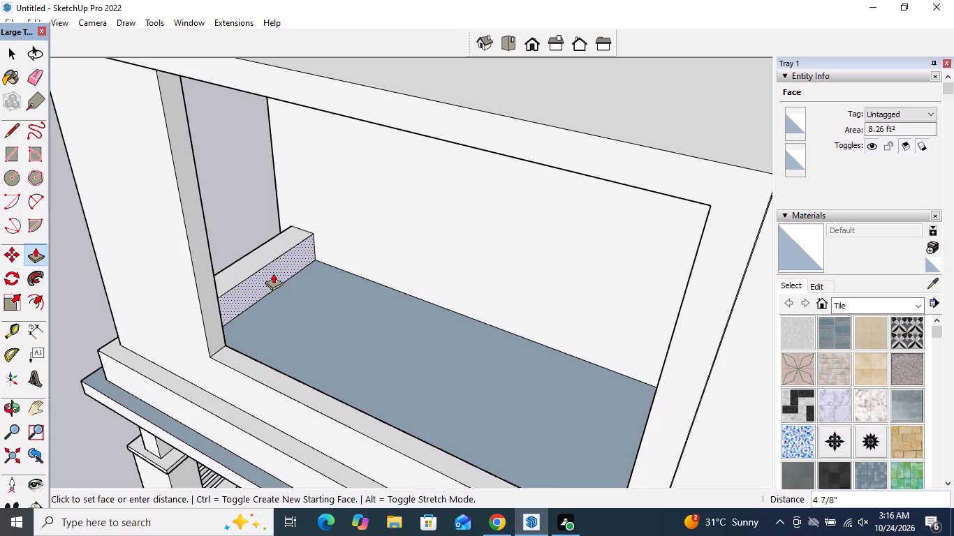
pyautogui.click(273, 273)
pyautogui.scroll(-5, 264, 307)
pyautogui.moveTo(229, 315); pyautogui.dragTo(585, 316, button='middle')
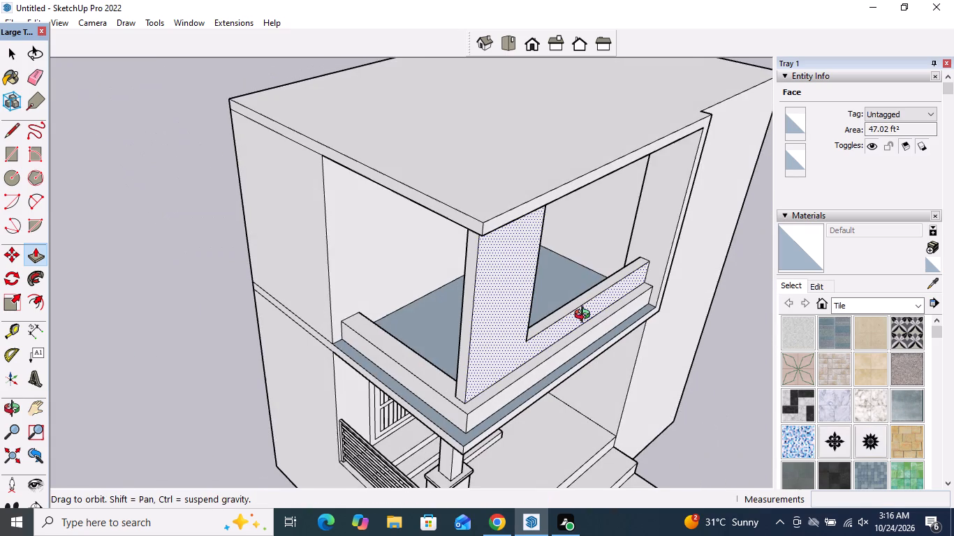
pyautogui.moveTo(585, 316); pyautogui.dragTo(585, 304, button='middle')
pyautogui.press('space')
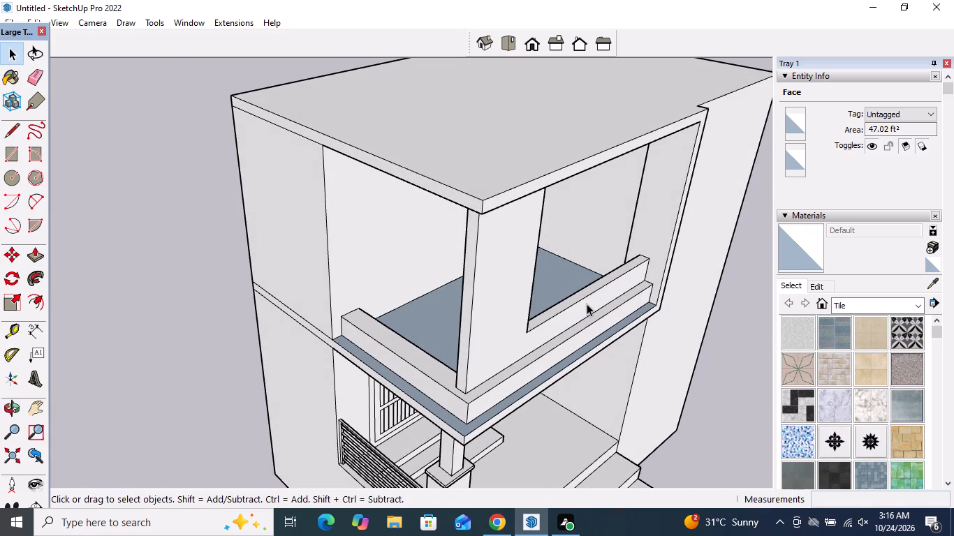
# Draw a small square of about 2 3/8" by 2 3/8" on the recess wall above the end of the side parapet.
pyautogui.moveTo(507, 357); pyautogui.dragTo(836, 336, button='middle')
pyautogui.scroll(1, 506, 357)
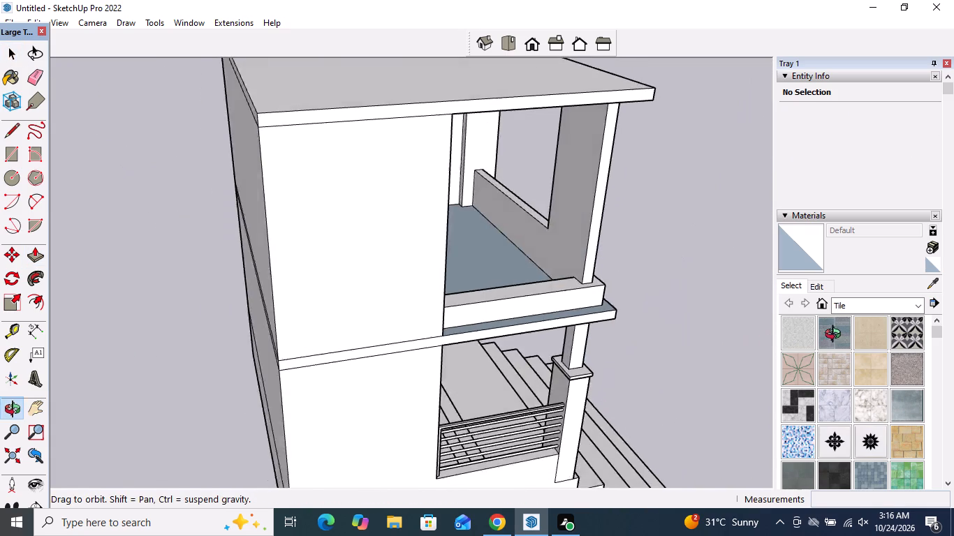
pyautogui.moveTo(836, 336); pyautogui.dragTo(471, 276, button='middle')
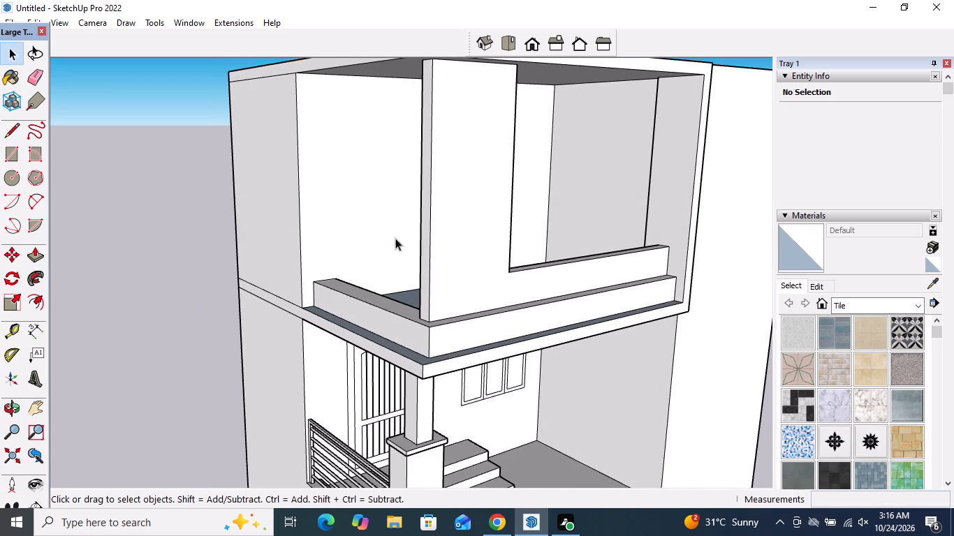
pyautogui.scroll(4, 351, 225)
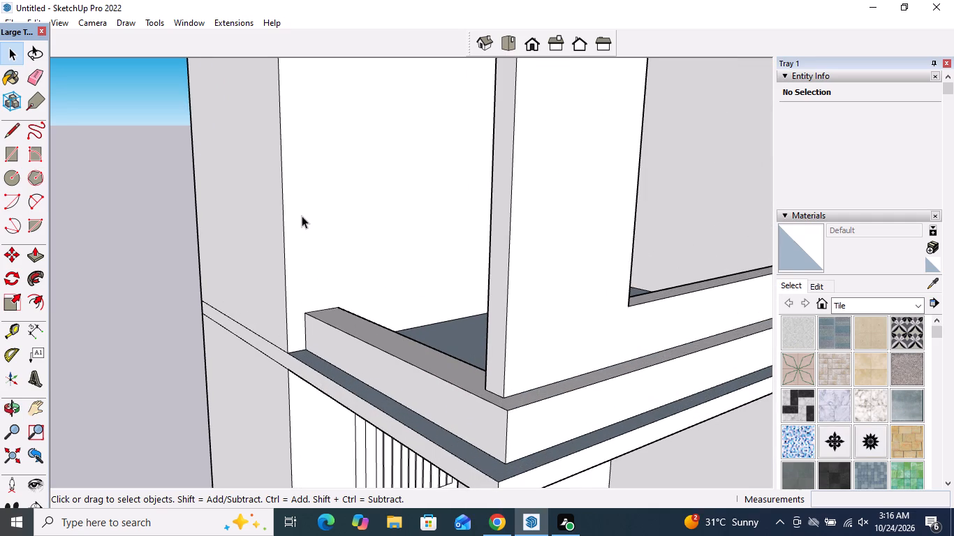
pyautogui.click(9, 156)
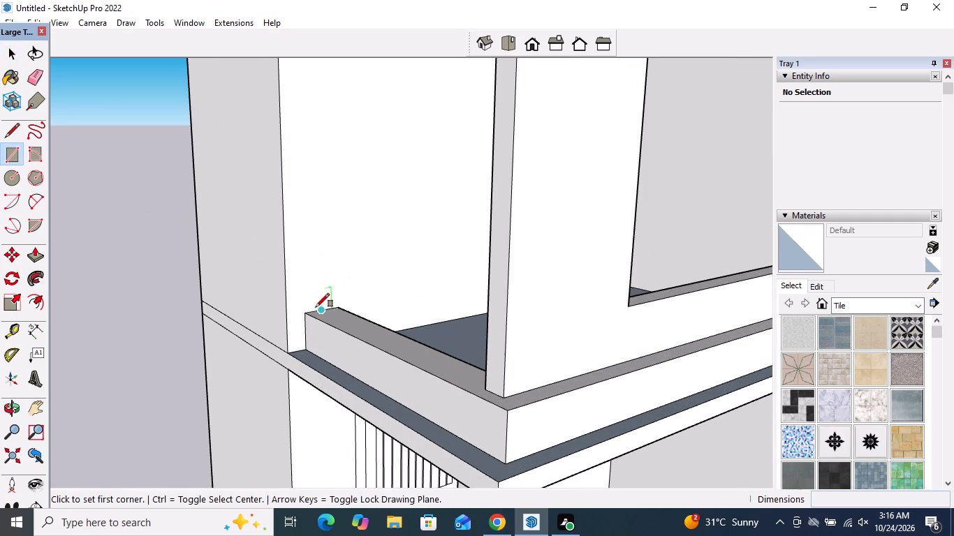
pyautogui.scroll(2, 314, 310)
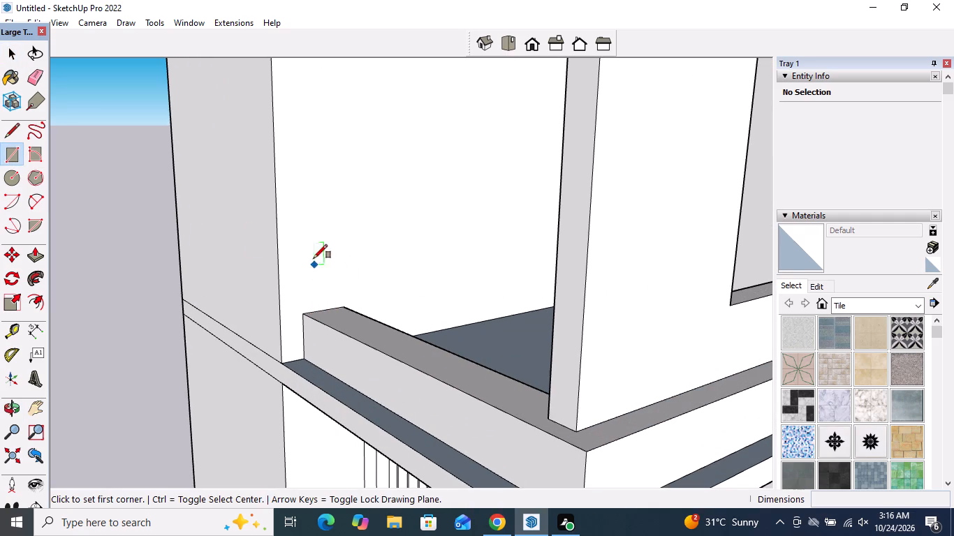
pyautogui.click(303, 188)
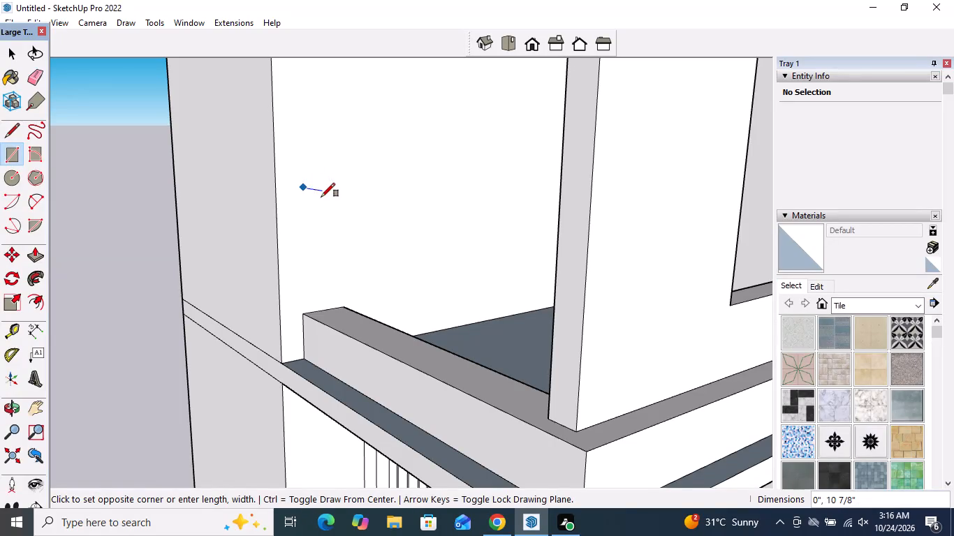
pyautogui.scroll(3, 321, 197)
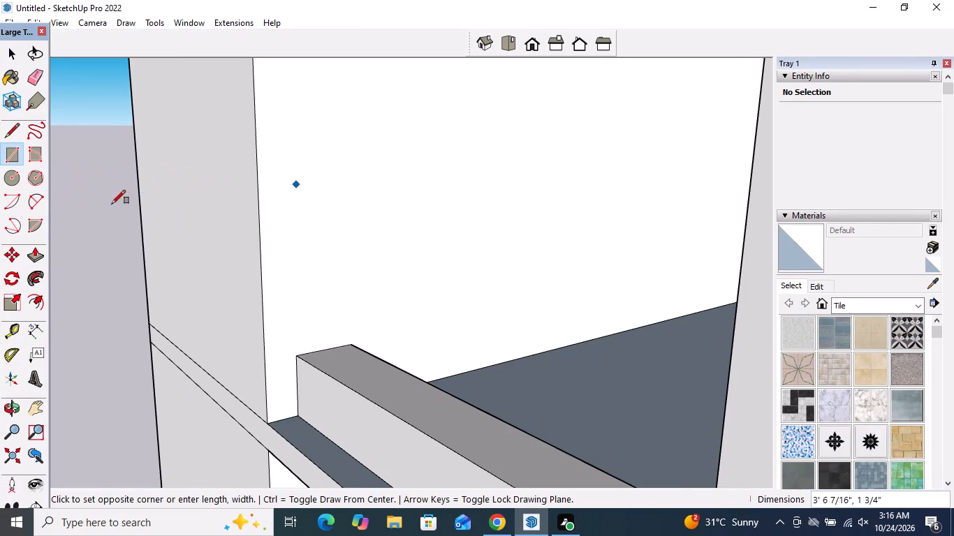
pyautogui.scroll(10, 323, 209)
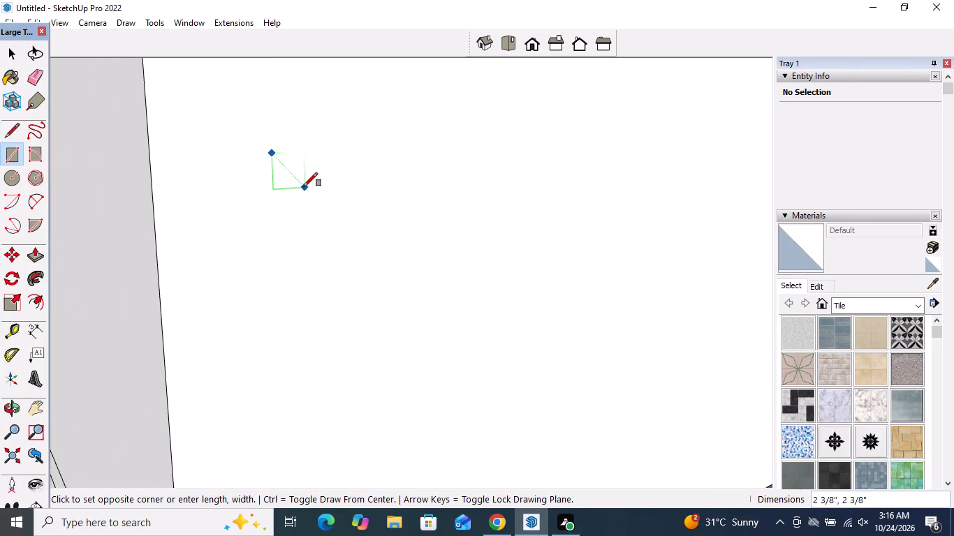
pyautogui.click(305, 180)
pyautogui.scroll(-3, 314, 231)
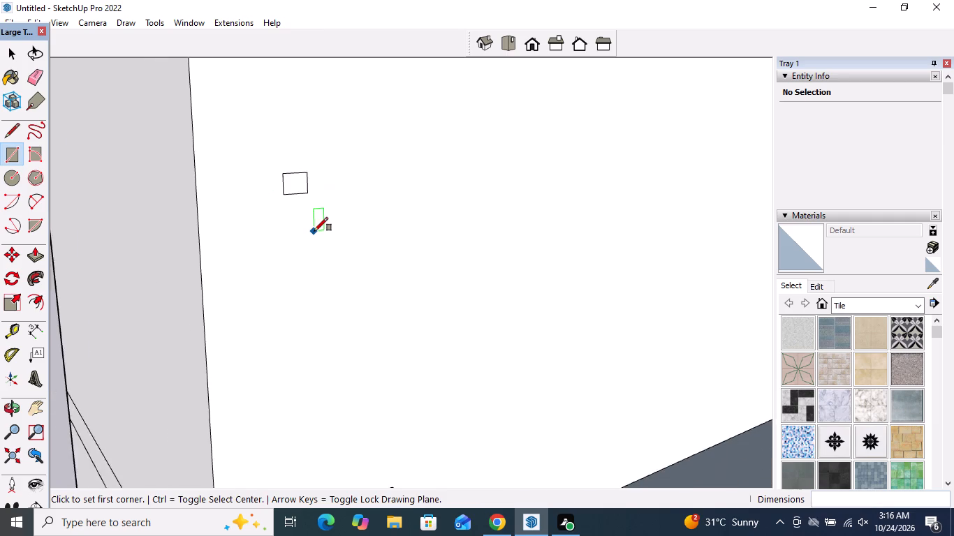
pyautogui.scroll(-13, 314, 231)
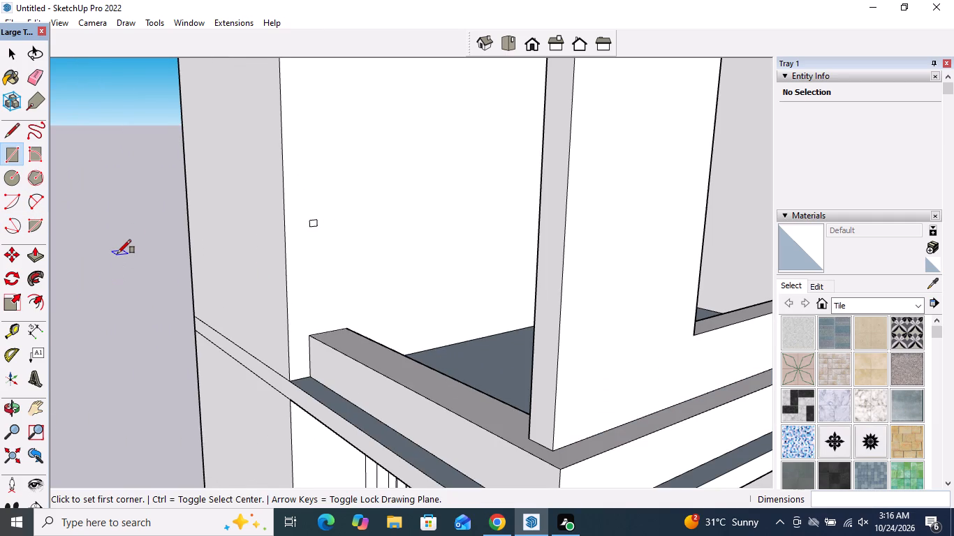
pyautogui.press('space')
# Copy the small square straight down about 2' 6 15/16" to just above the side parapet and divide the distance into 6 equal spaces.
pyautogui.scroll(3, 313, 232)
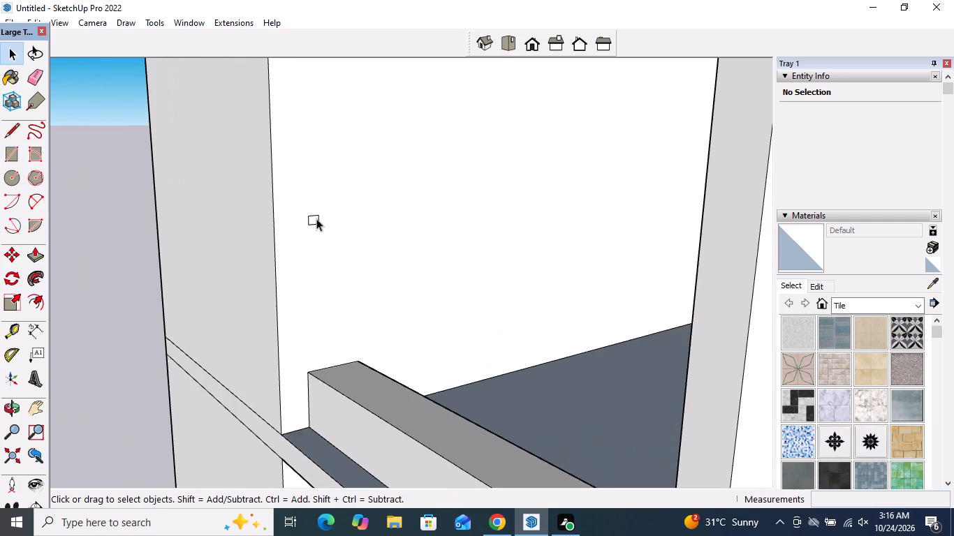
pyautogui.scroll(5, 316, 217)
pyautogui.doubleClick(312, 218)
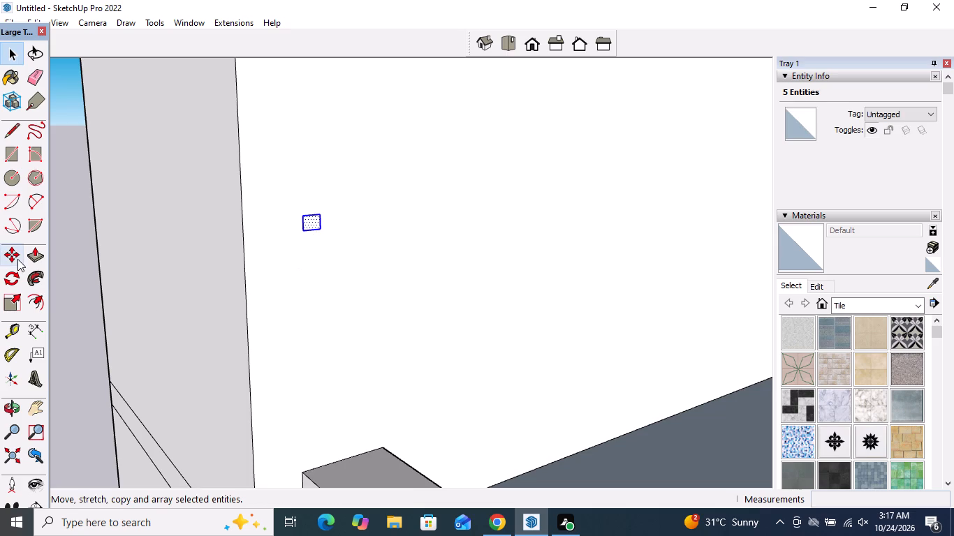
pyautogui.click(16, 259)
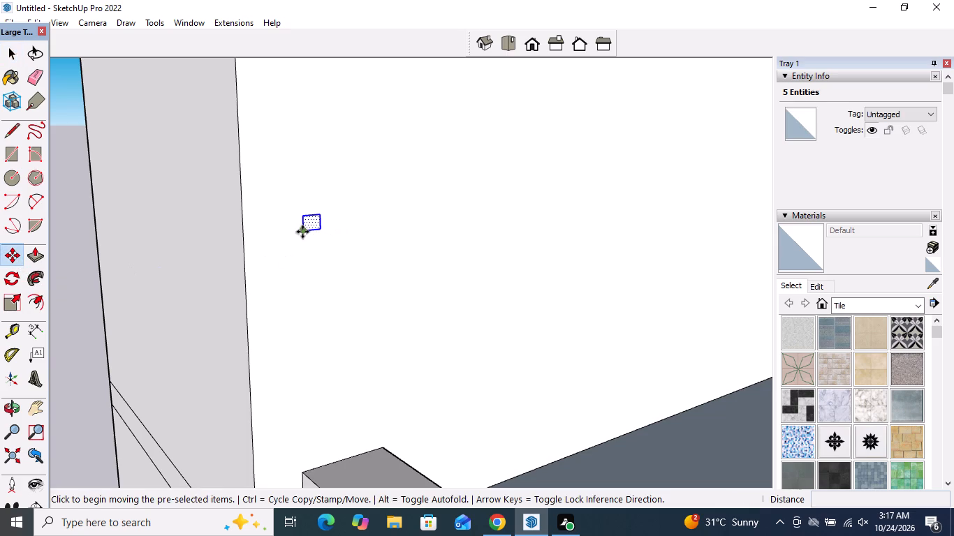
pyautogui.click(302, 232)
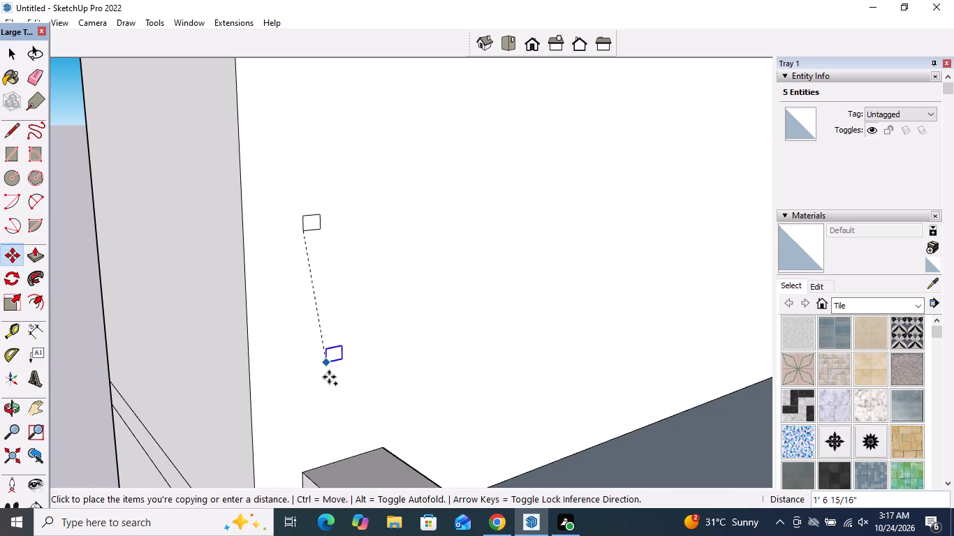
pyautogui.click(316, 452)
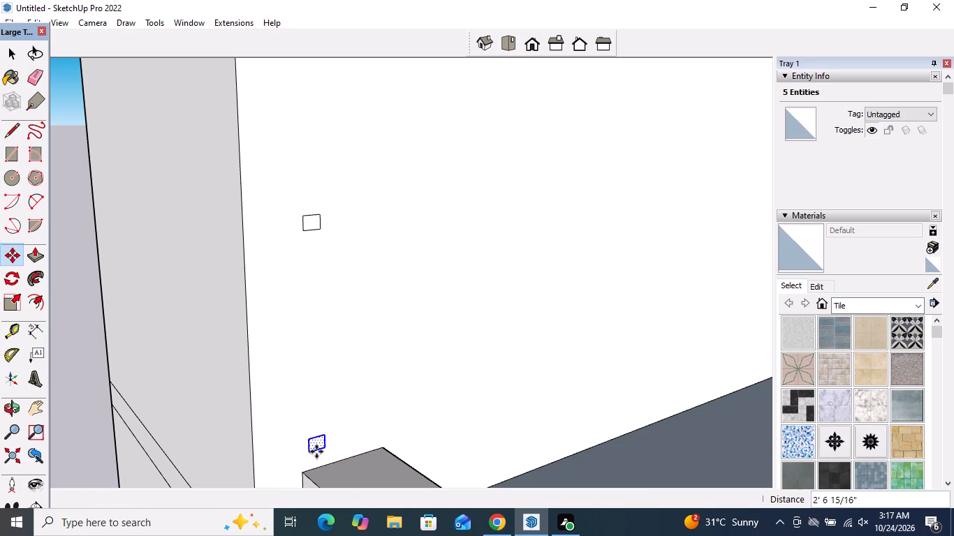
pyautogui.hotkey('shift', '/')
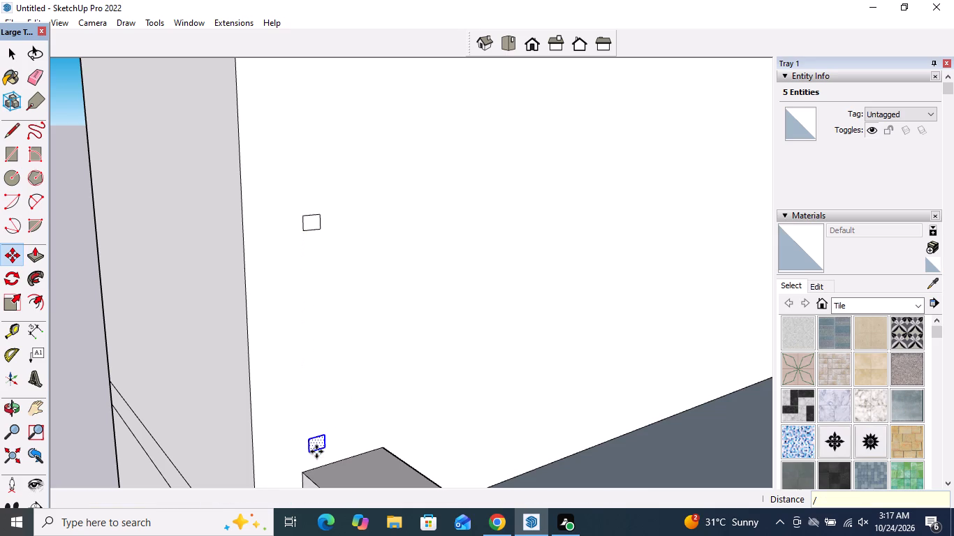
pyautogui.press('6')
pyautogui.press('Return')
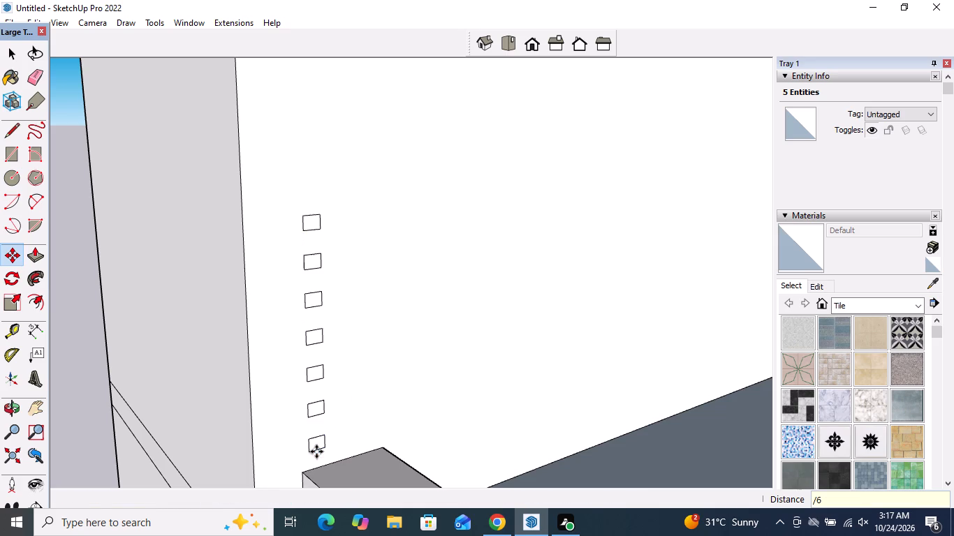
pyautogui.press('space')
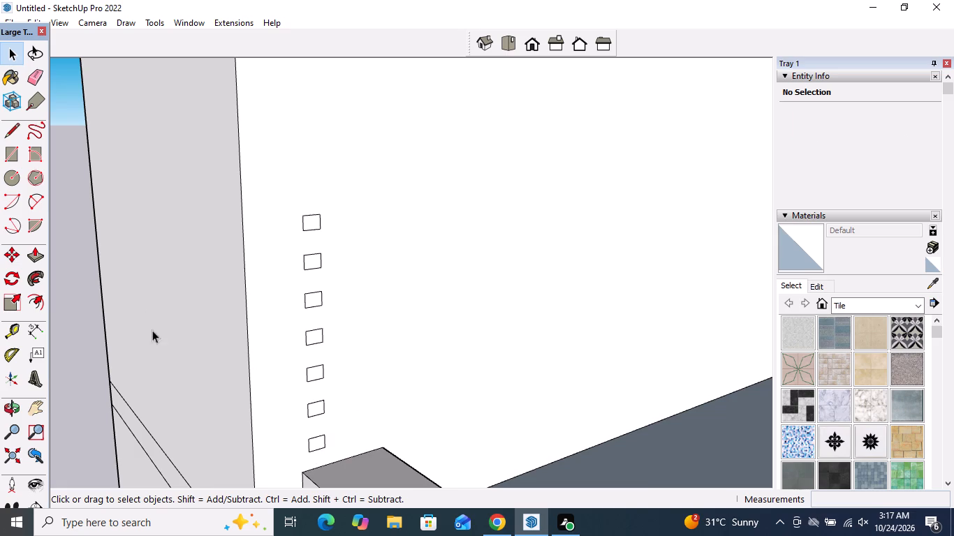
# Extrude the topmost small square about 7' 4 9/16" across the balcony's side opening, ending at the corner wall panel.
pyautogui.click(27, 253)
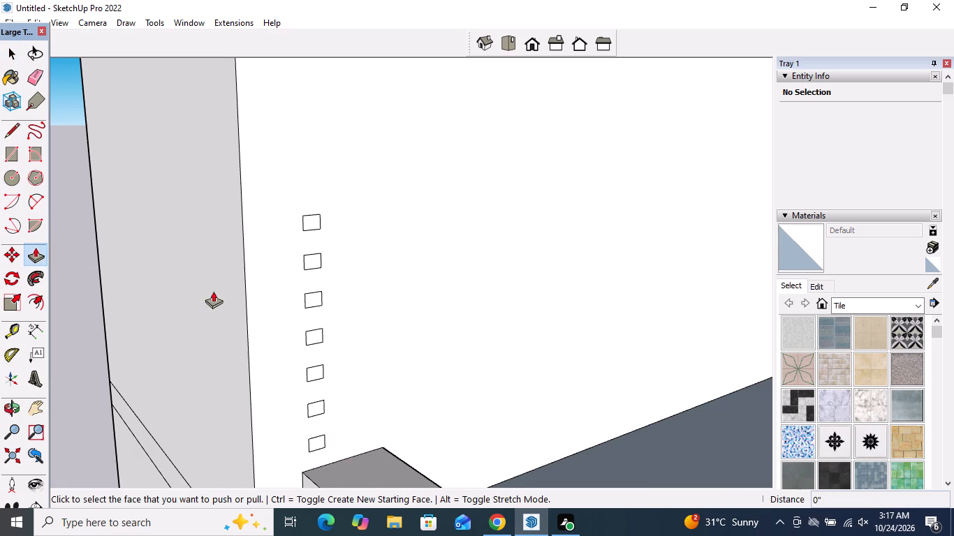
pyautogui.scroll(-5, 213, 291)
pyautogui.click(273, 246)
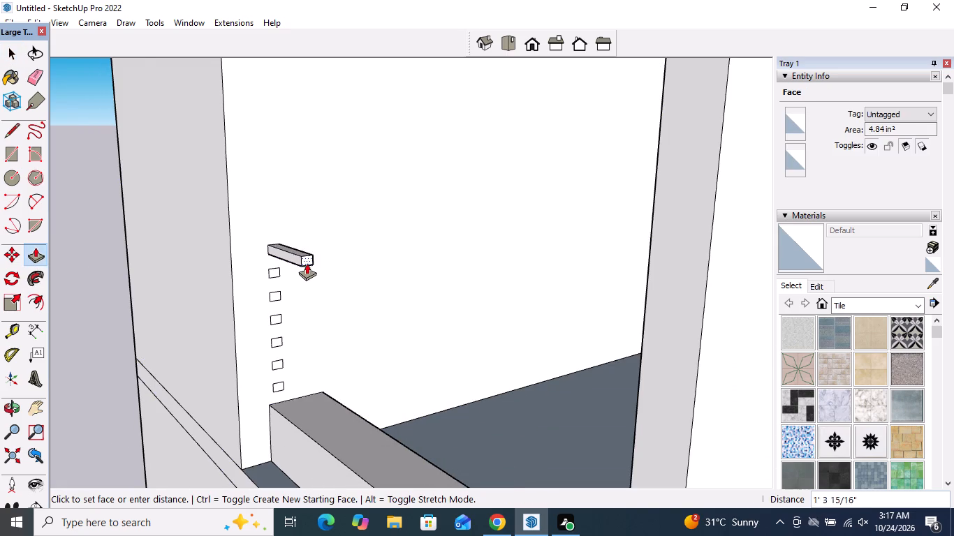
pyautogui.scroll(-5, 321, 271)
pyautogui.moveTo(321, 272); pyautogui.dragTo(661, 335, button='middle')
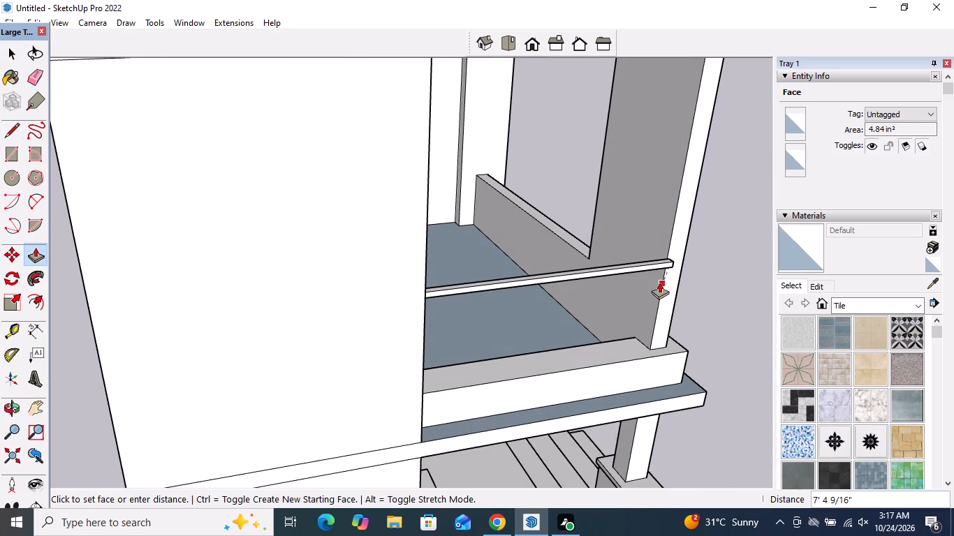
pyautogui.moveTo(659, 278); pyautogui.dragTo(629, 278, button='middle')
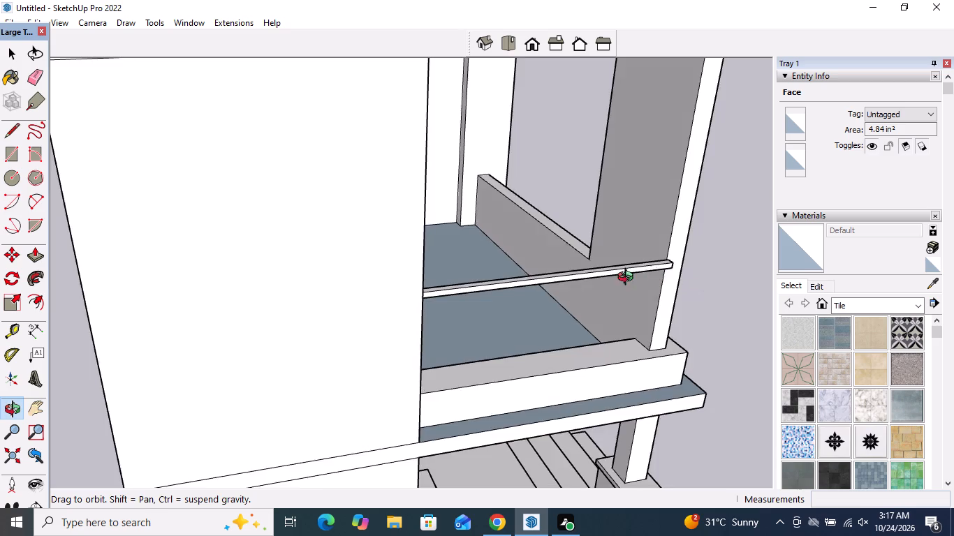
pyautogui.moveTo(629, 278); pyautogui.dragTo(519, 283, button='middle')
pyautogui.scroll(3, 597, 301)
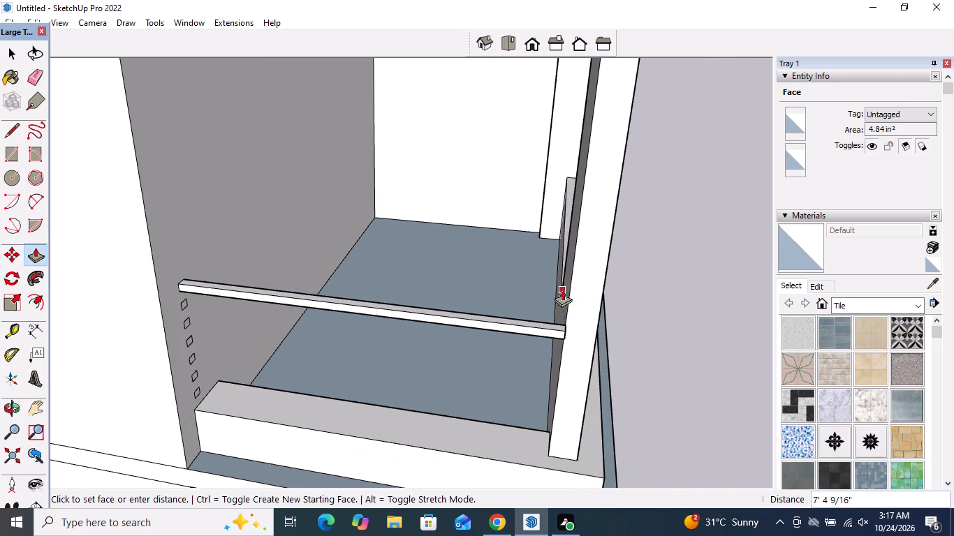
pyautogui.click(566, 291)
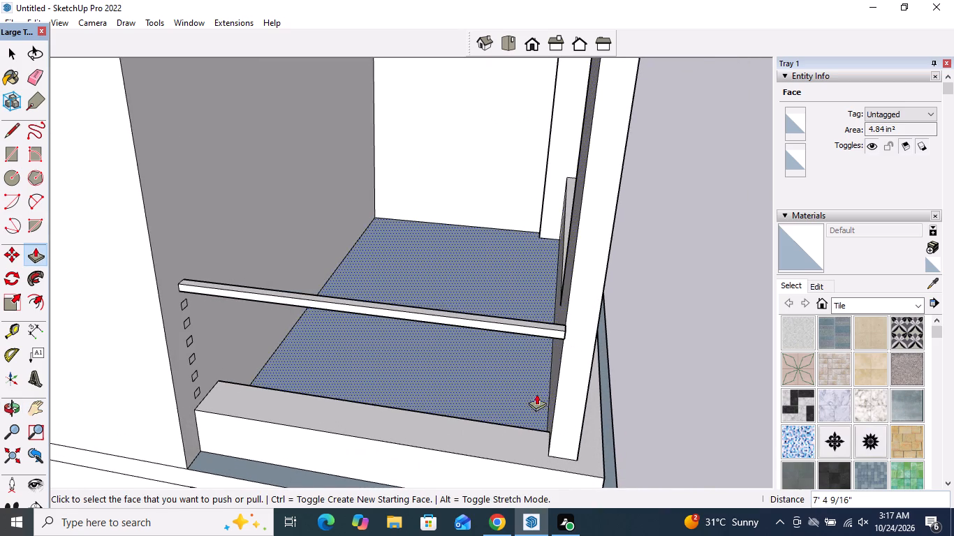
# Extrude the six remaining small squares into railing bars of the same 7' 4 9/16" length, reaching the corner wall panel.
pyautogui.moveTo(545, 387); pyautogui.dragTo(446, 327, button='middle')
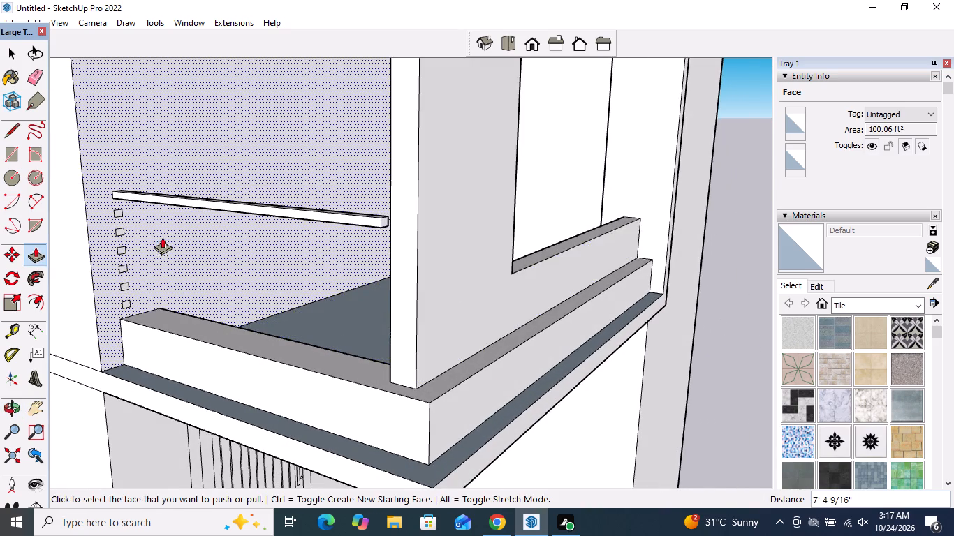
pyautogui.scroll(2, 162, 232)
pyautogui.click(111, 208)
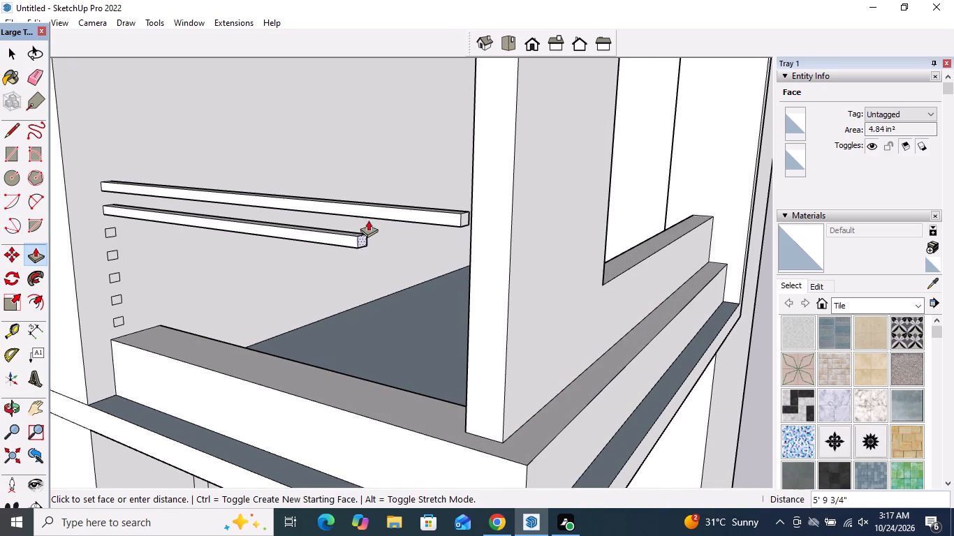
pyautogui.click(473, 192)
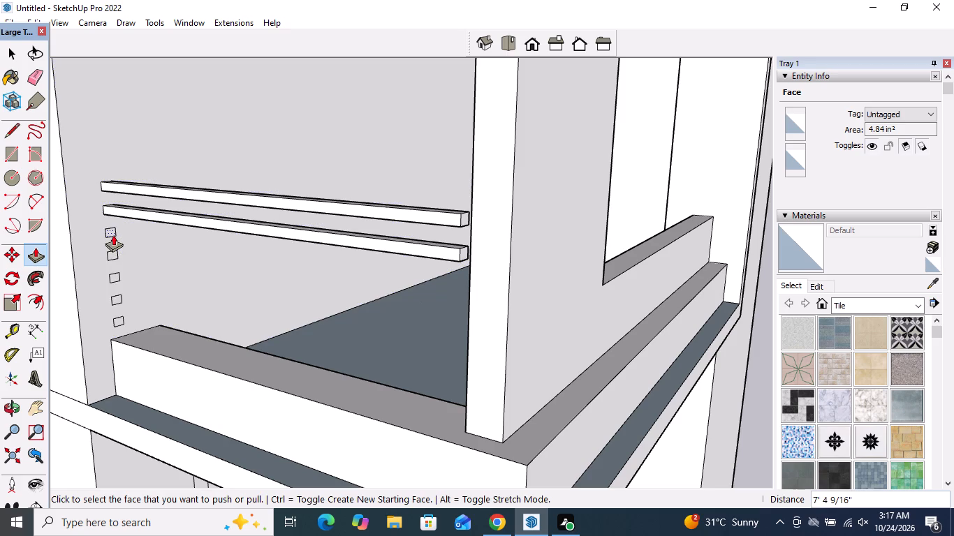
pyautogui.click(113, 234)
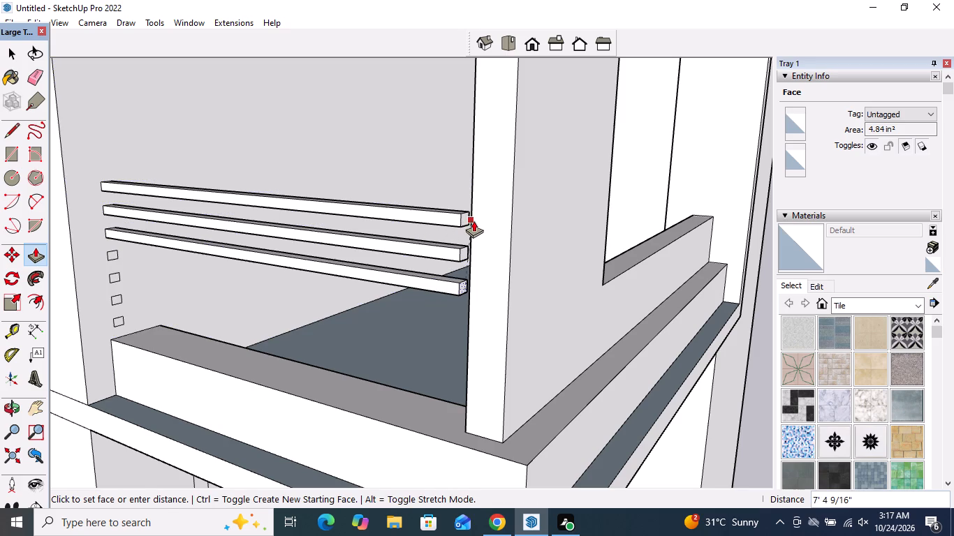
pyautogui.click(474, 221)
pyautogui.doubleClick(113, 255)
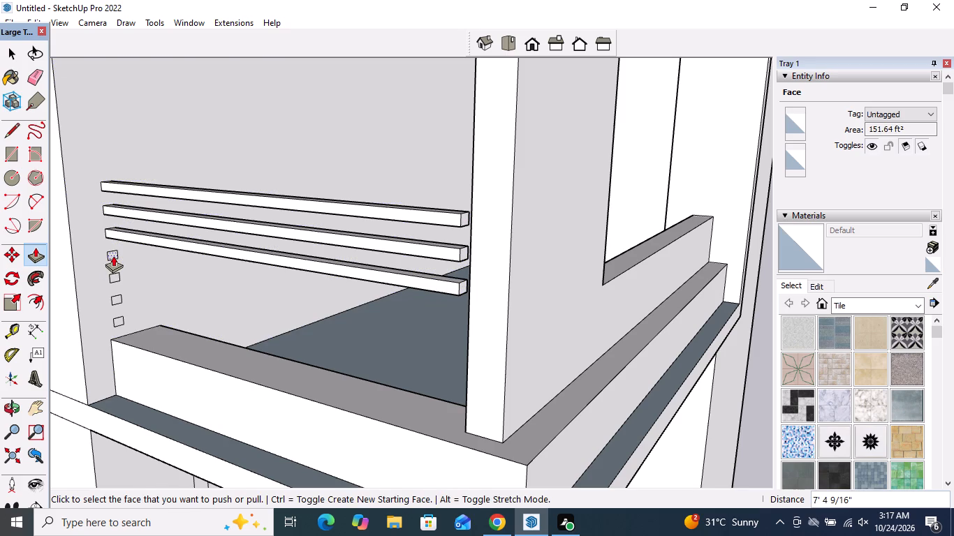
pyautogui.doubleClick(113, 279)
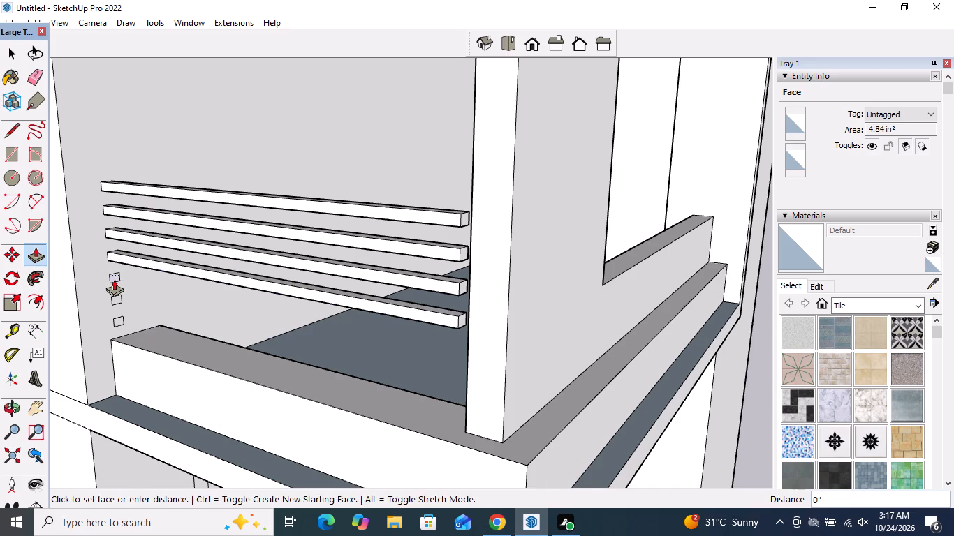
pyautogui.doubleClick(115, 299)
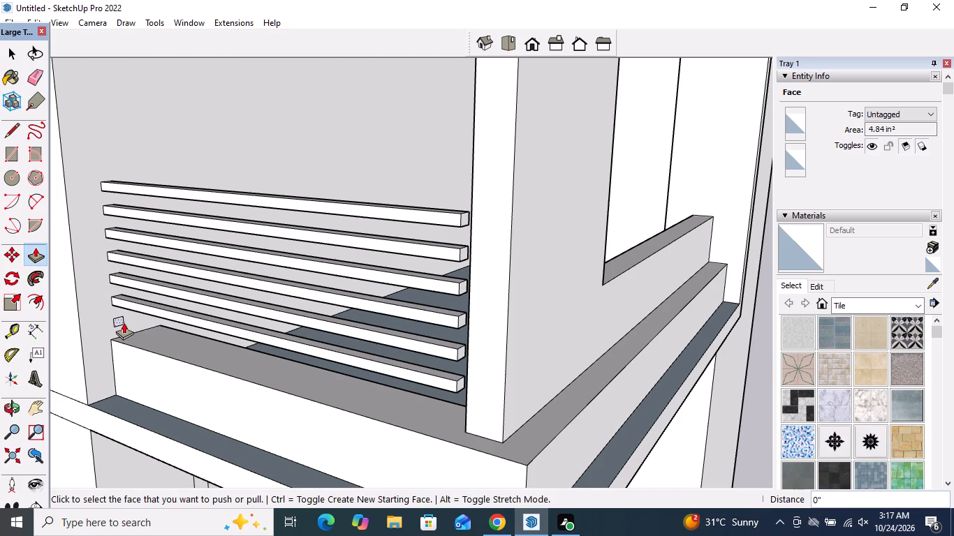
pyautogui.doubleClick(124, 322)
# Push/Pull the corner wall panel's narrow side face about 3 5/16" to line up with the face of a railing bar.
pyautogui.moveTo(333, 308); pyautogui.dragTo(235, 308, button='middle')
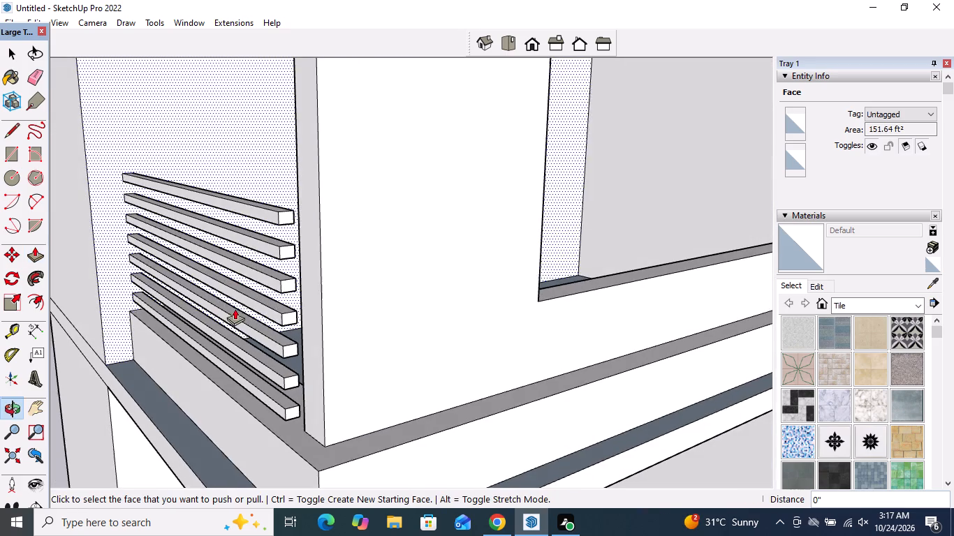
pyautogui.scroll(2, 268, 343)
pyautogui.click(312, 334)
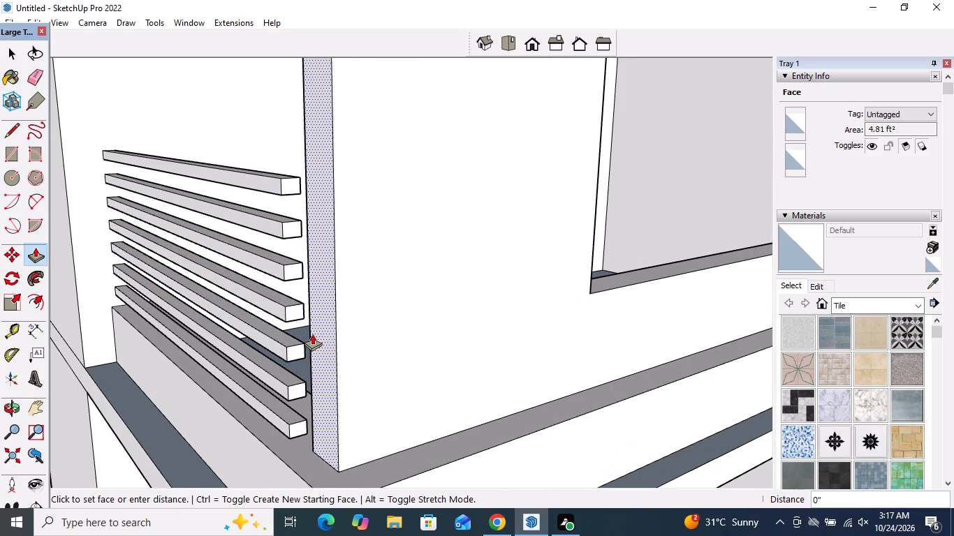
pyautogui.moveTo(290, 339); pyautogui.dragTo(604, 370, button='middle')
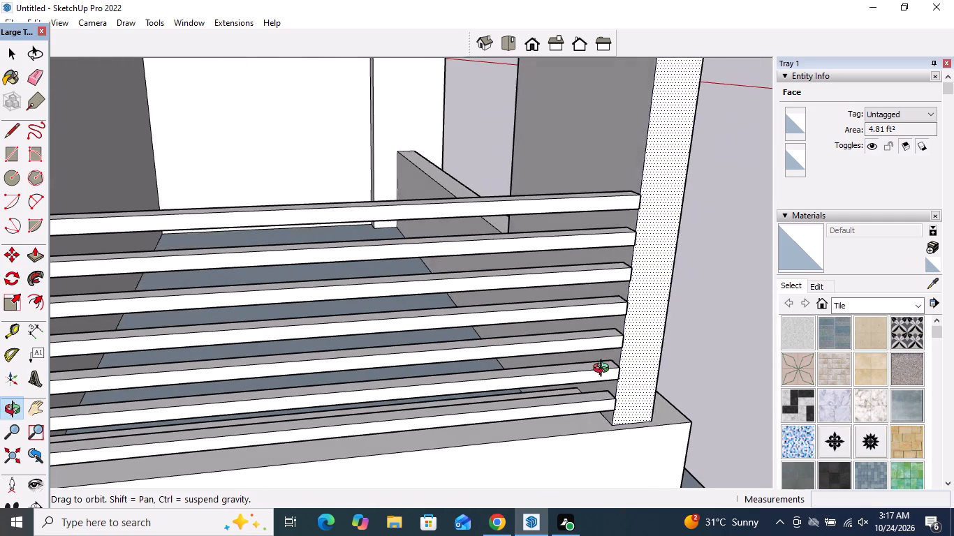
pyautogui.moveTo(604, 370); pyautogui.dragTo(605, 369, button='middle')
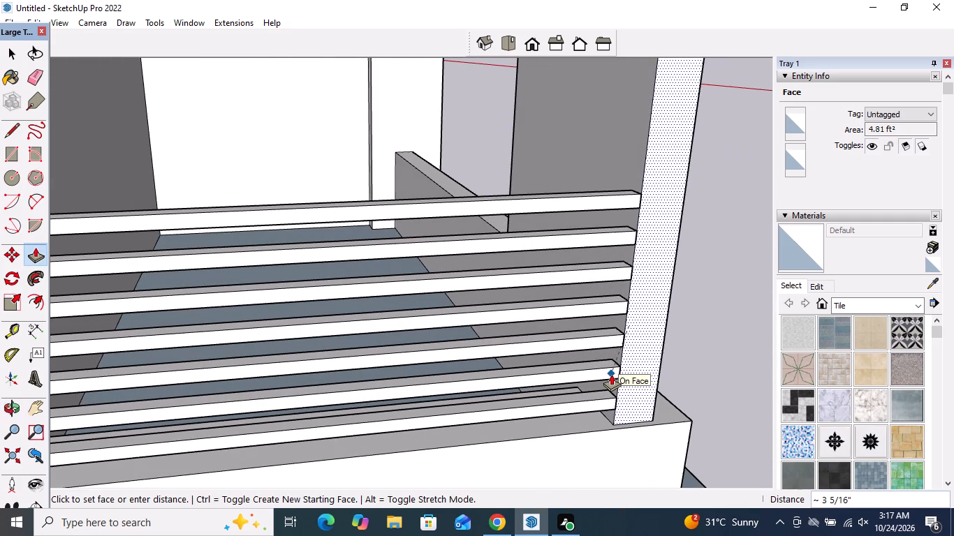
pyautogui.click(611, 374)
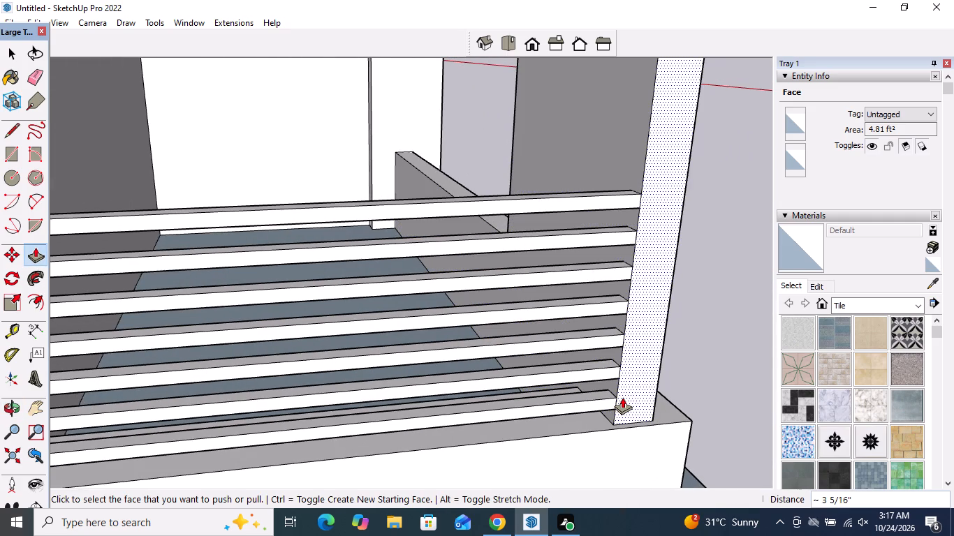
pyautogui.press('space')
# Draw a horizontal rectangle about 2' 4 3/8" by 6 3/8" near the top of the corner wall panel's front face.
pyautogui.scroll(-12, 329, 411)
pyautogui.scroll(-3, 333, 347)
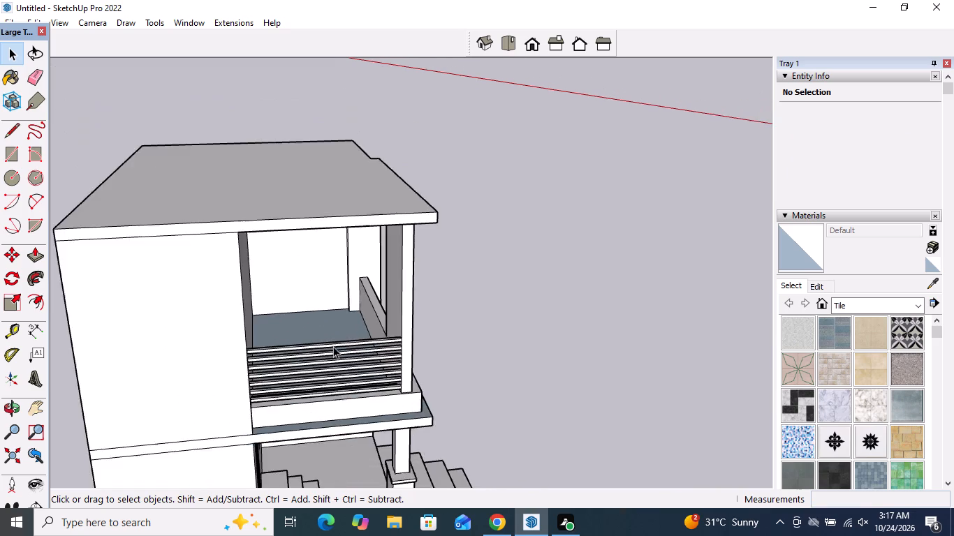
pyautogui.scroll(-9, 333, 346)
pyautogui.scroll(1, 431, 330)
pyautogui.moveTo(431, 330); pyautogui.dragTo(39, 222, button='middle')
pyautogui.scroll(1, 235, 373)
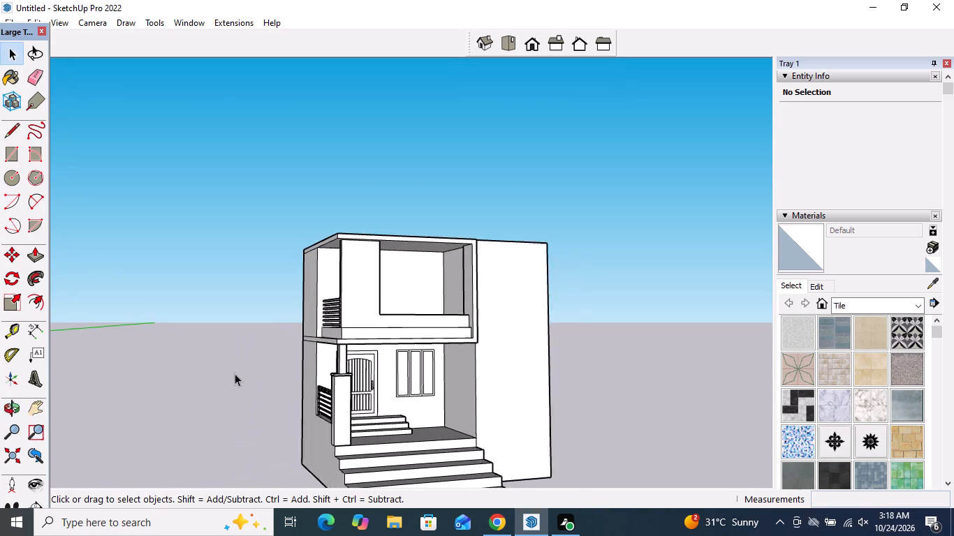
pyautogui.scroll(1, 235, 373)
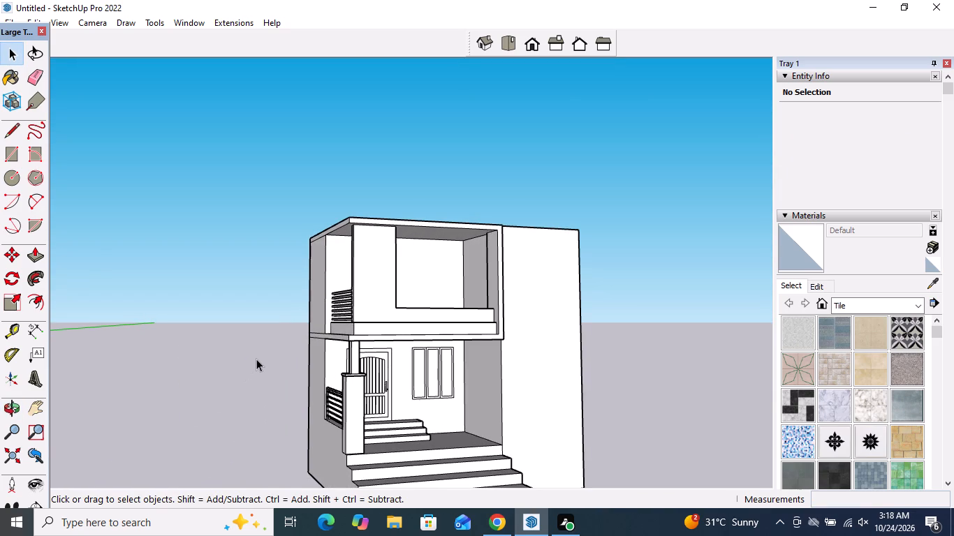
pyautogui.scroll(1, 383, 233)
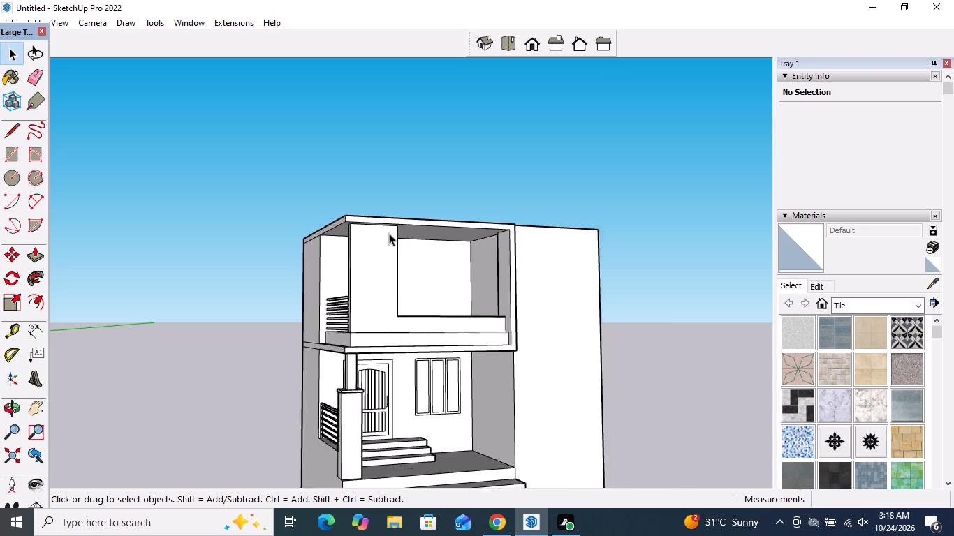
pyautogui.scroll(6, 389, 233)
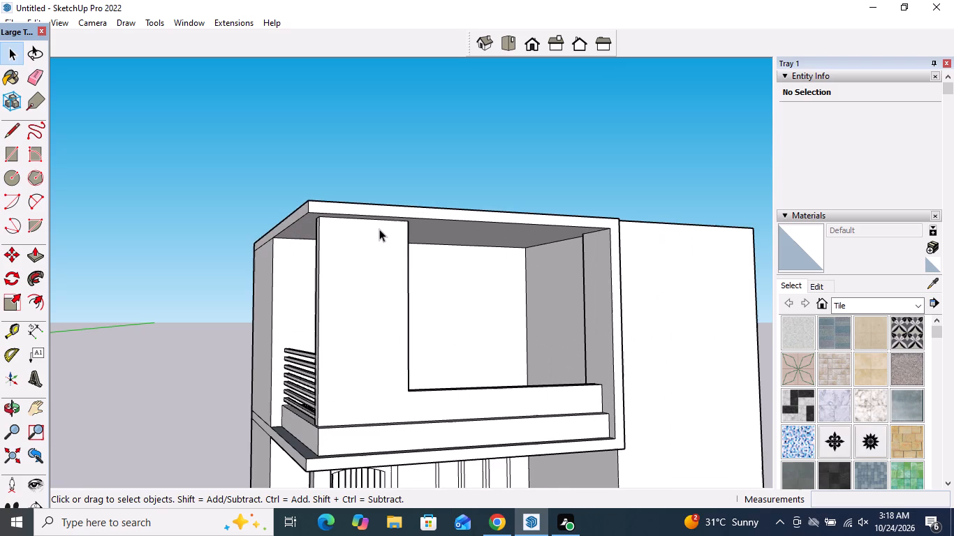
pyautogui.scroll(2, 365, 216)
pyautogui.click(9, 151)
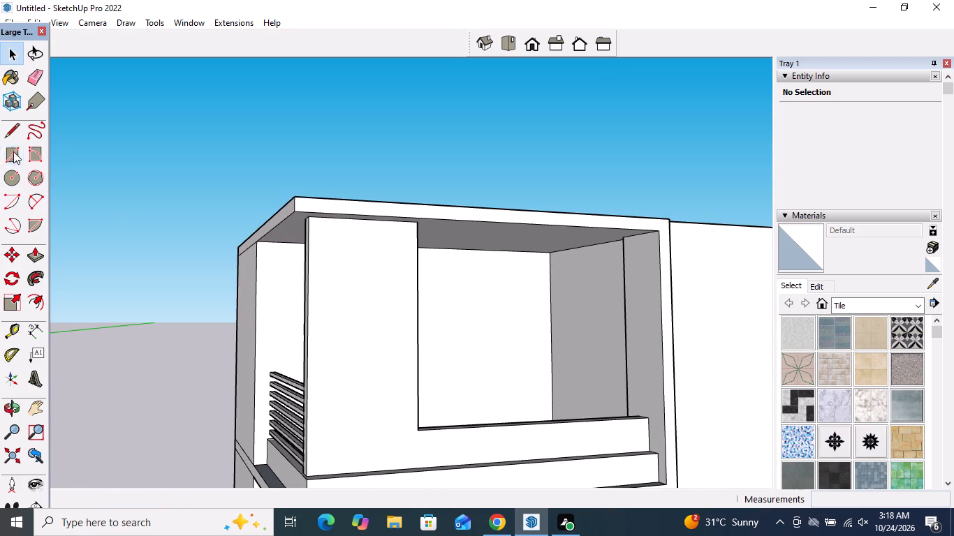
pyautogui.scroll(3, 341, 241)
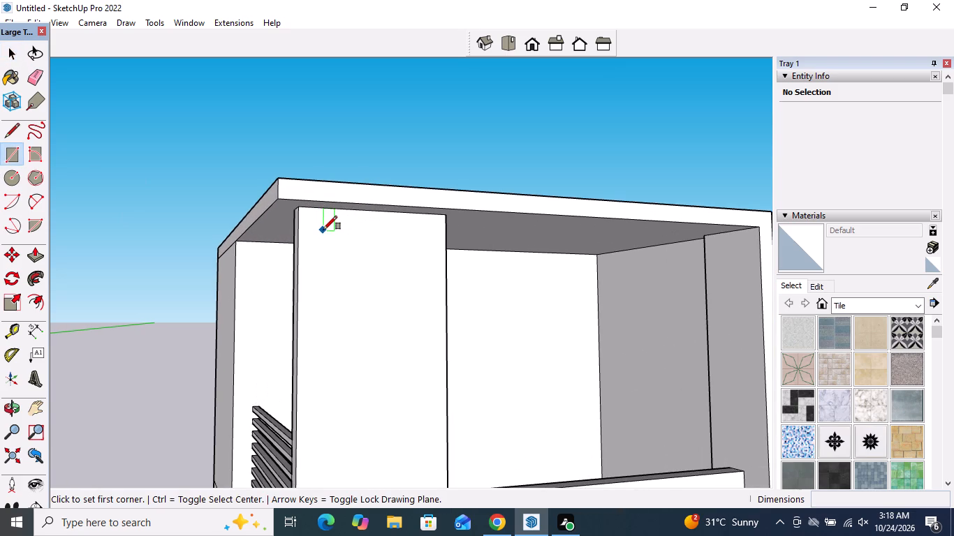
pyautogui.click(332, 226)
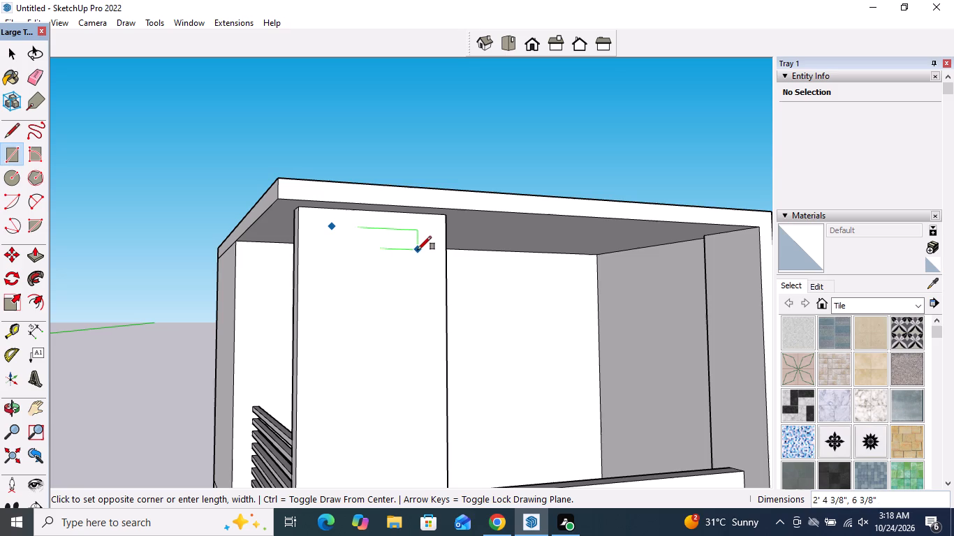
pyautogui.click(417, 251)
pyautogui.press('space')
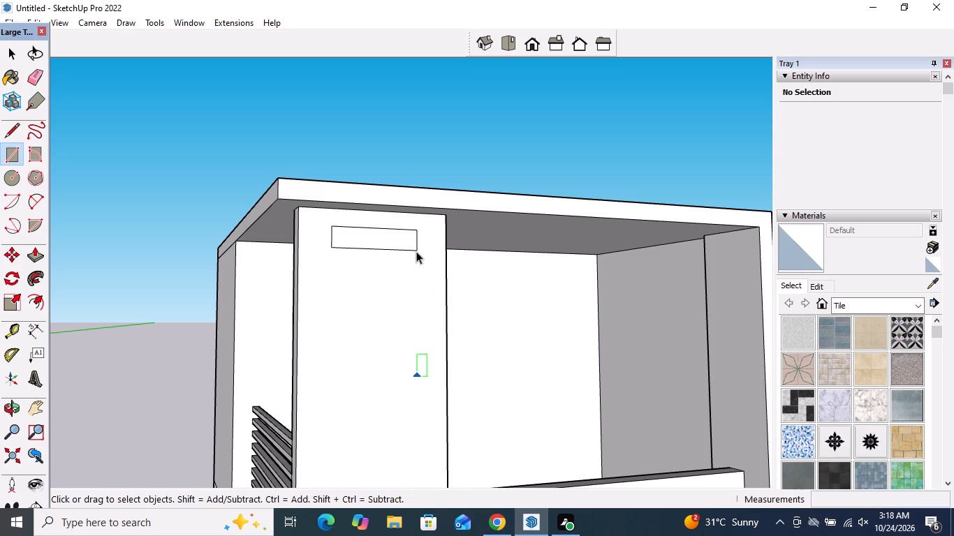
# Copy the rectangle straight down about 6' 6 7/16" to the panel's lower part and divide the distance into 5 equal spaces.
pyautogui.click(395, 236)
pyautogui.click(395, 236)
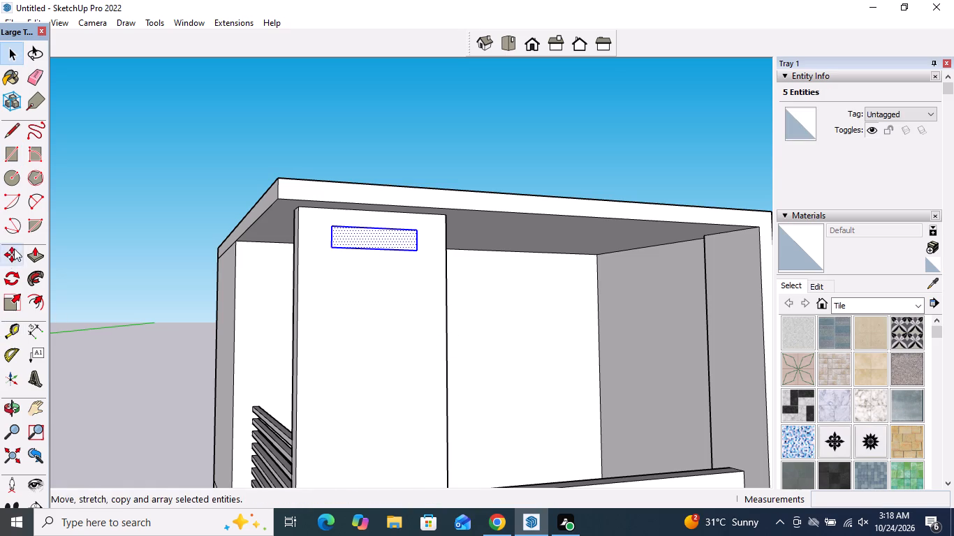
pyautogui.click(17, 253)
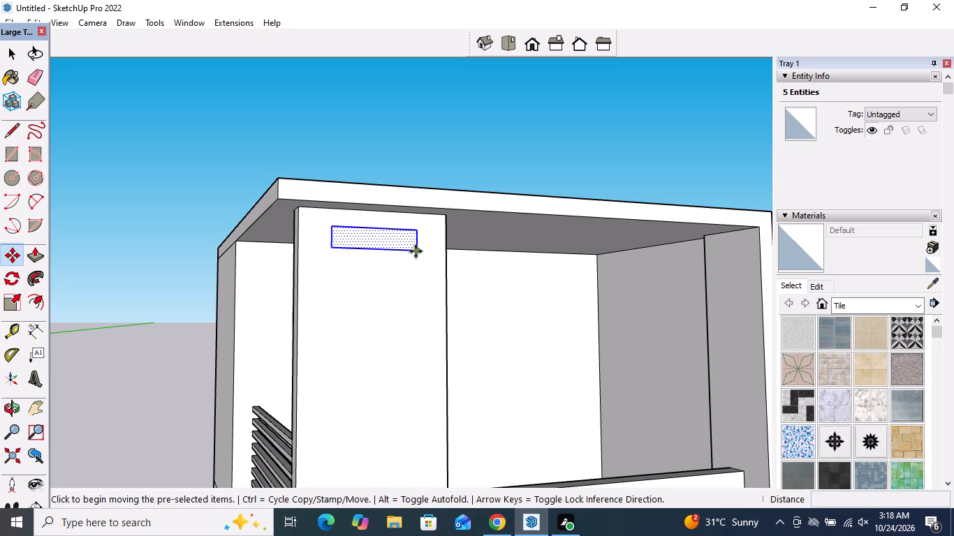
pyautogui.click(416, 251)
pyautogui.scroll(-5, 416, 251)
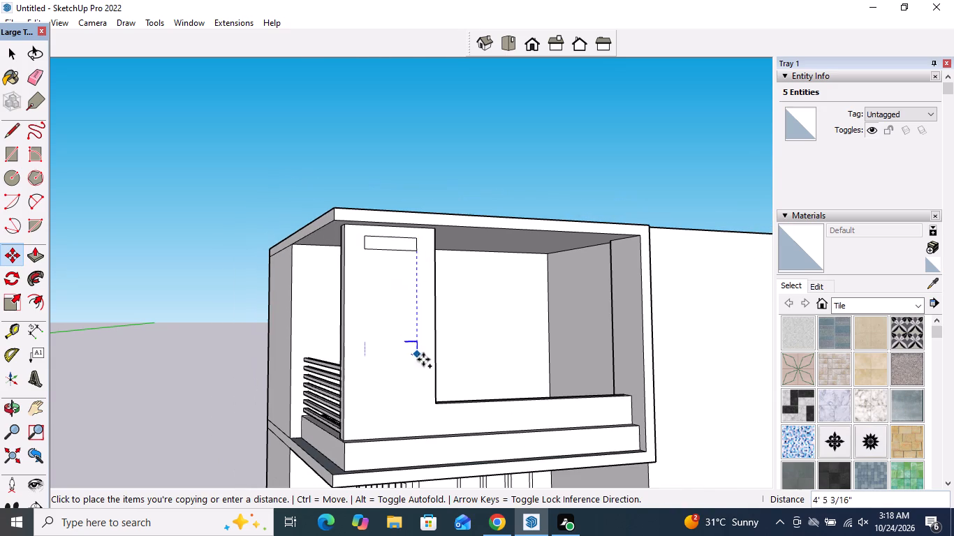
pyautogui.scroll(4, 423, 359)
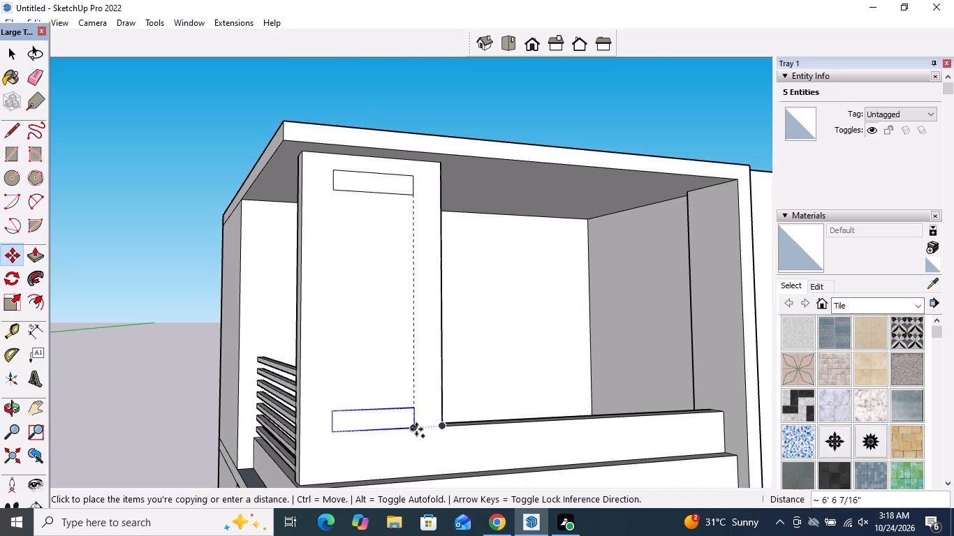
pyautogui.click(416, 429)
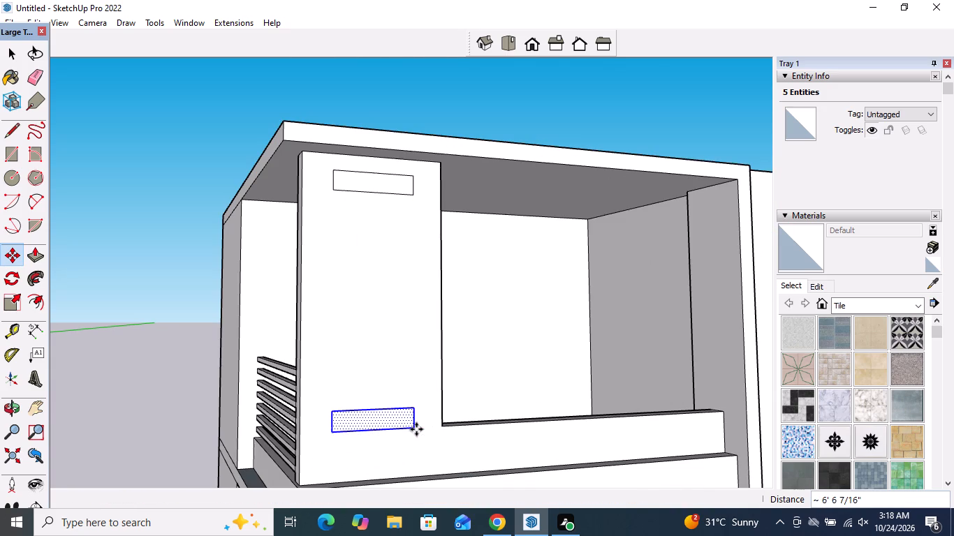
pyautogui.hotkey('shift', '/')
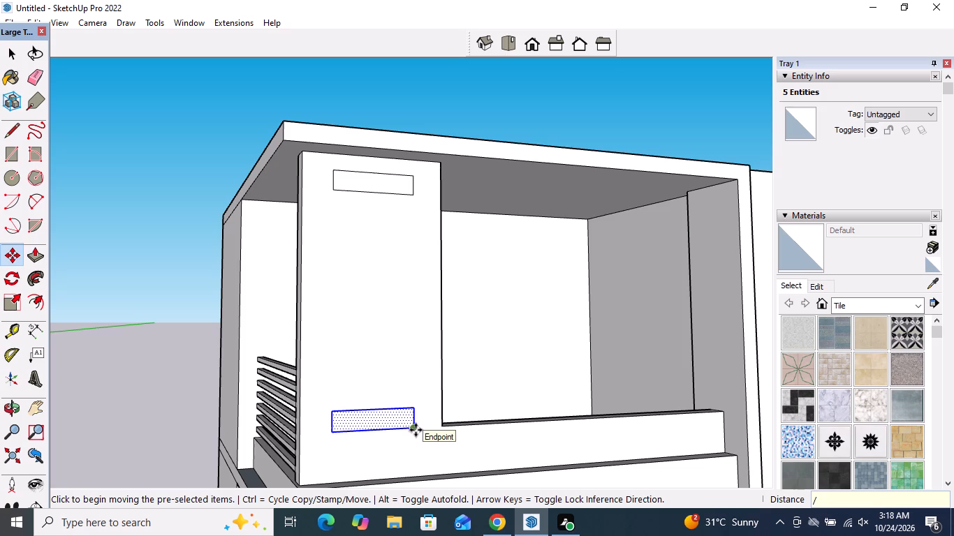
pyautogui.press('5')
pyautogui.press('Return')
pyautogui.press('space')
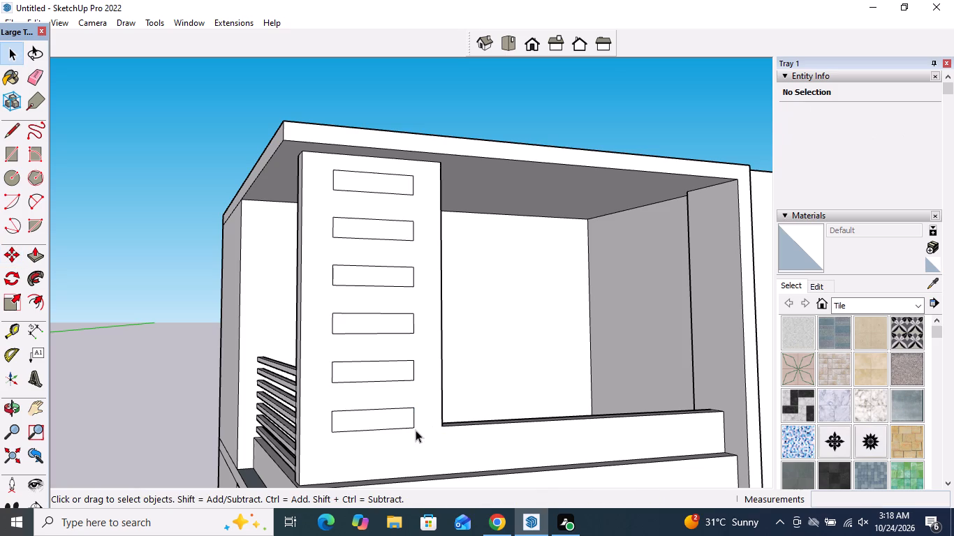
# Push the six rectangles on the corner wall panel's front face 6 1/2" through its thickness to cut openings.
pyautogui.click(31, 262)
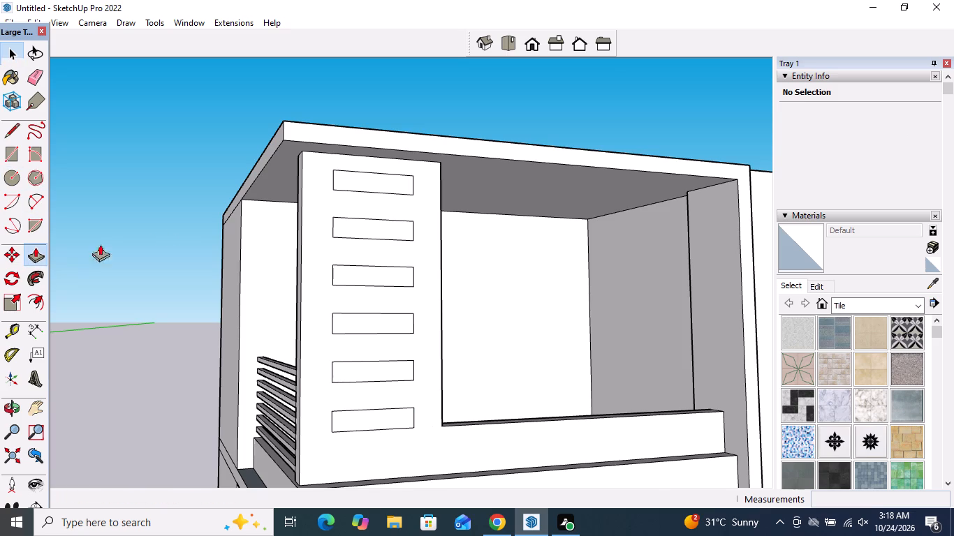
pyautogui.moveTo(233, 225); pyautogui.dragTo(325, 273, button='middle')
pyautogui.scroll(2, 432, 253)
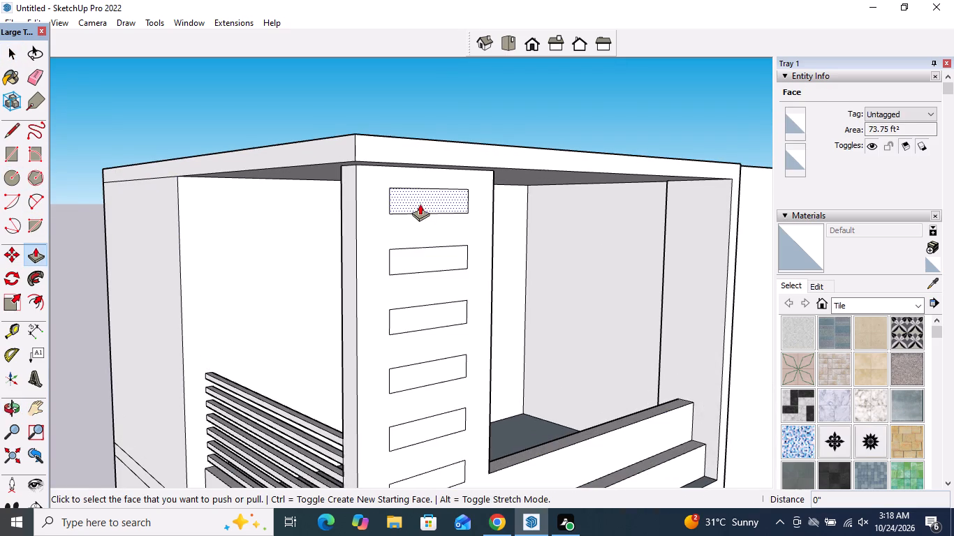
pyautogui.click(418, 198)
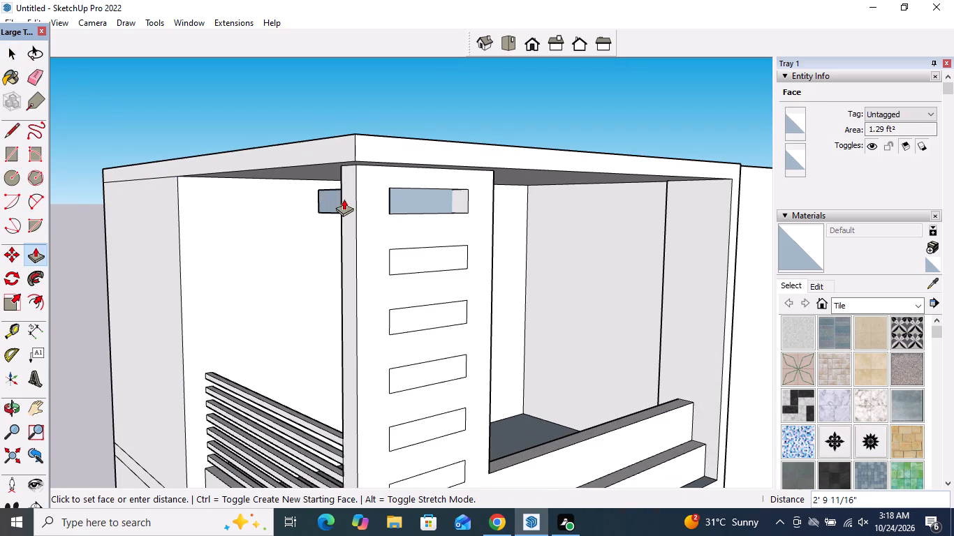
pyautogui.click(342, 219)
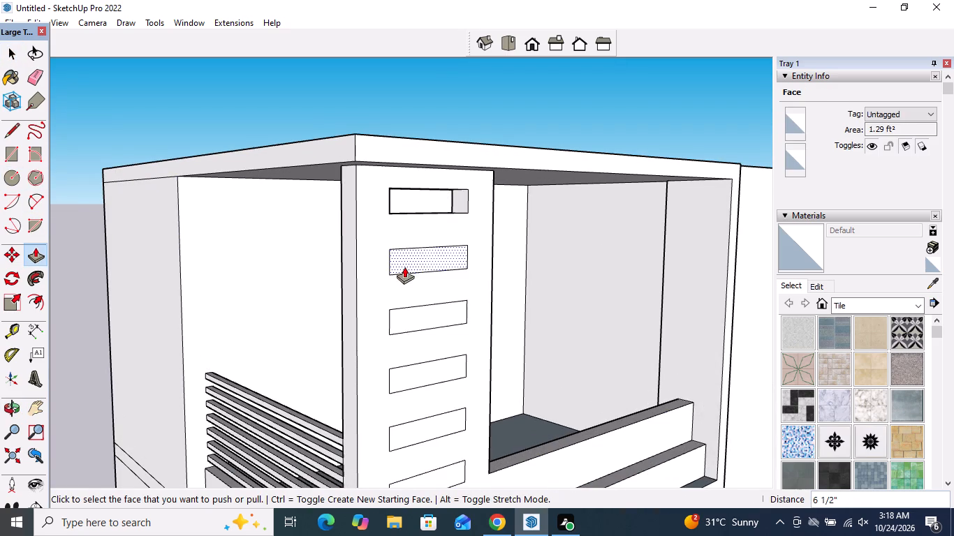
pyautogui.doubleClick(419, 255)
pyautogui.doubleClick(429, 314)
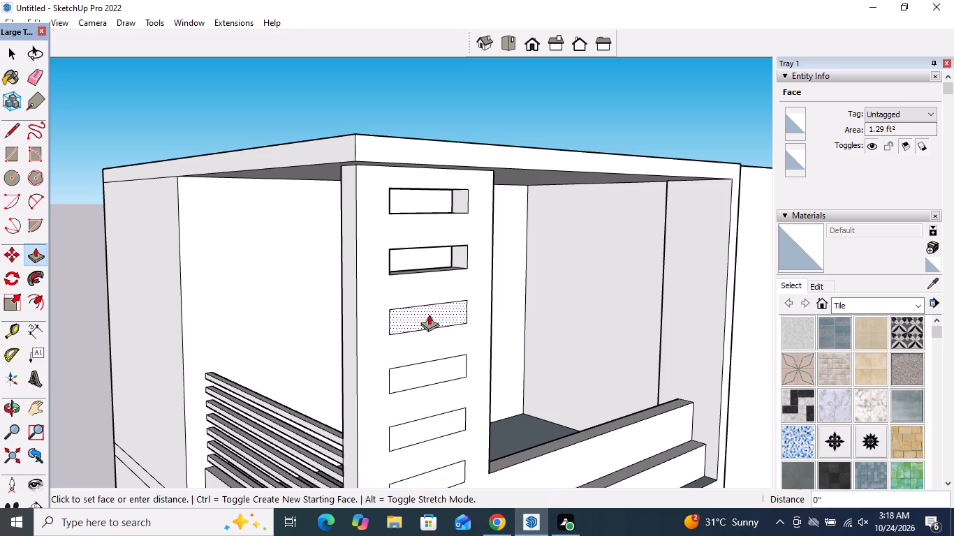
pyautogui.doubleClick(429, 368)
pyautogui.doubleClick(432, 420)
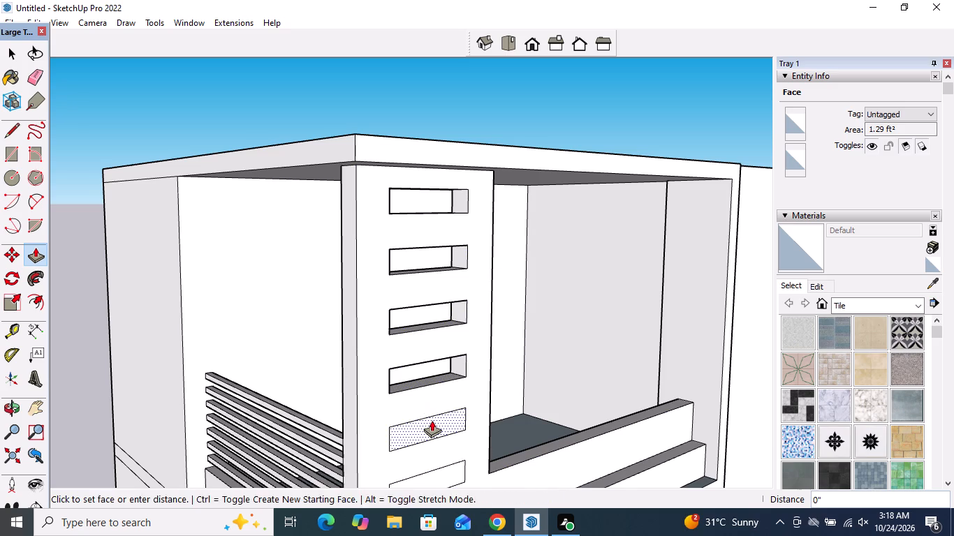
pyautogui.scroll(-3, 417, 312)
pyautogui.scroll(4, 419, 420)
pyautogui.doubleClick(418, 419)
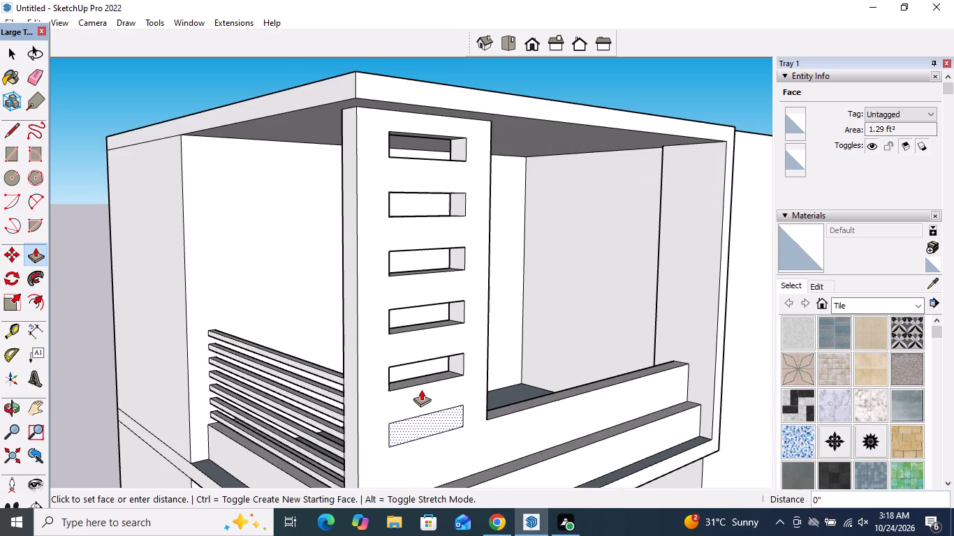
pyautogui.scroll(-5, 440, 341)
pyautogui.press('space')
# Draw a 1 15/16" square low on the corner panel's narrow side face bordering the balcony's front opening.
pyautogui.moveTo(503, 330); pyautogui.dragTo(354, 274, button='middle')
pyautogui.scroll(2, 353, 274)
pyautogui.moveTo(353, 281); pyautogui.dragTo(386, 335, button='middle')
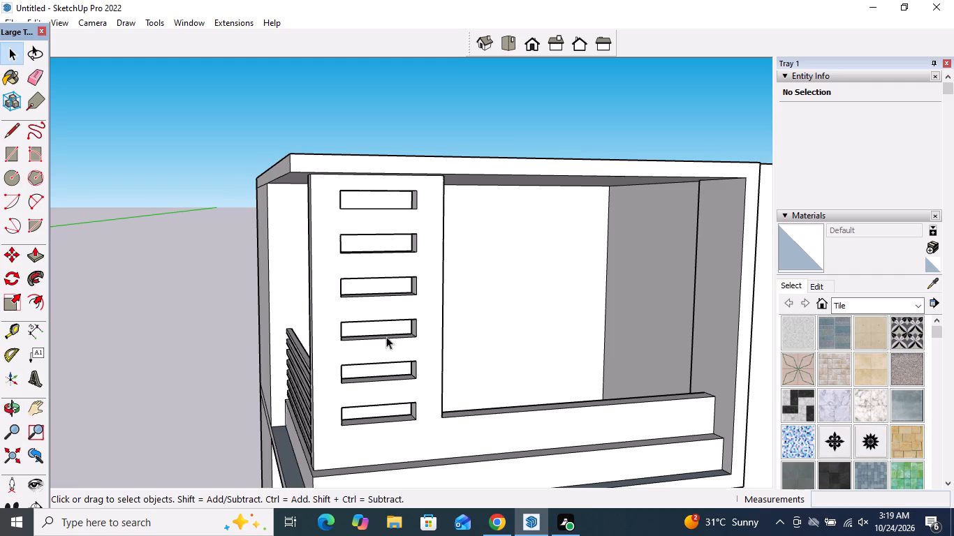
pyautogui.moveTo(645, 375); pyautogui.dragTo(535, 375, button='middle')
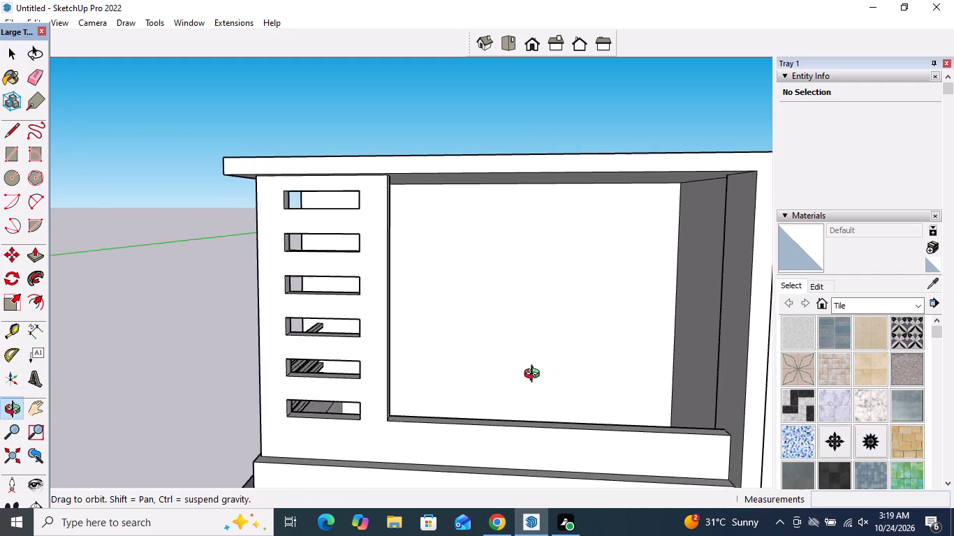
pyautogui.moveTo(535, 375); pyautogui.dragTo(313, 347, button='middle')
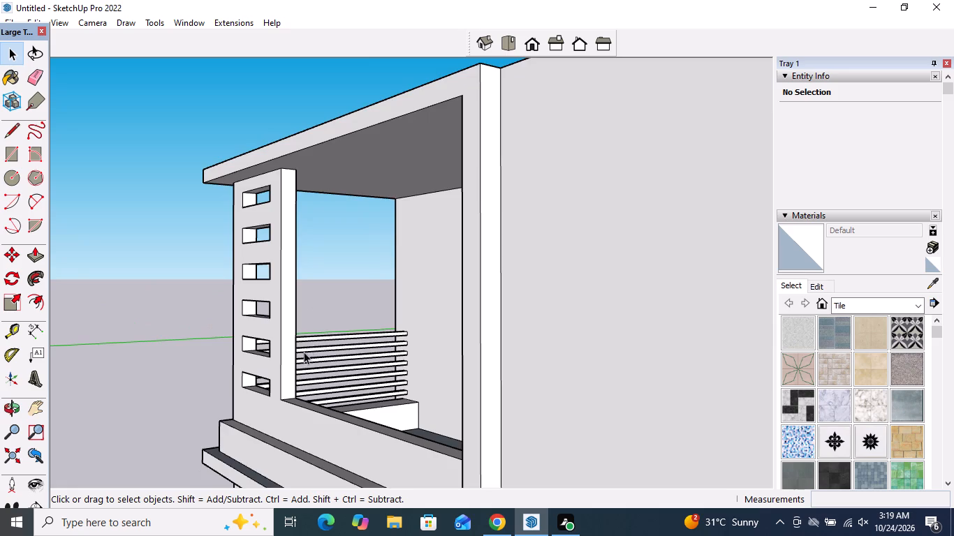
pyautogui.scroll(7, 284, 362)
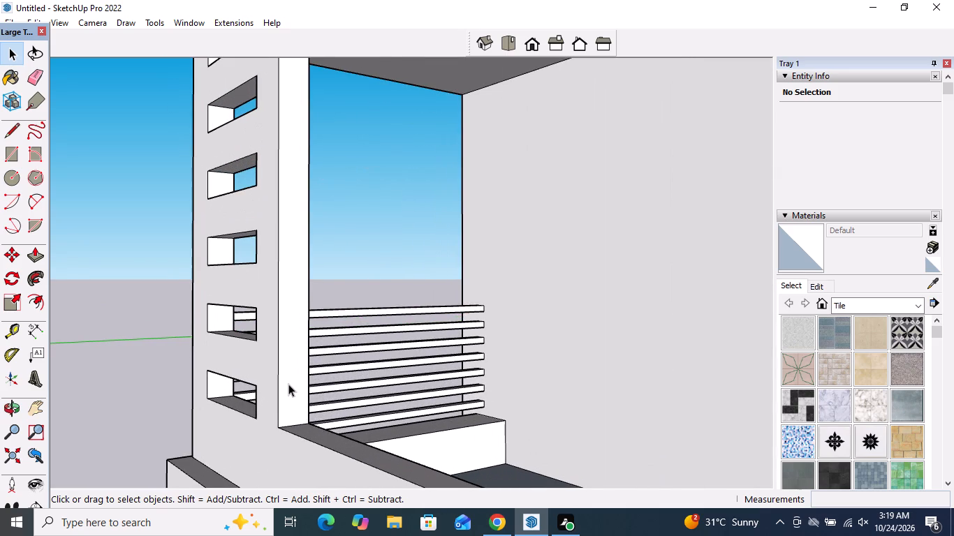
pyautogui.scroll(1, 288, 384)
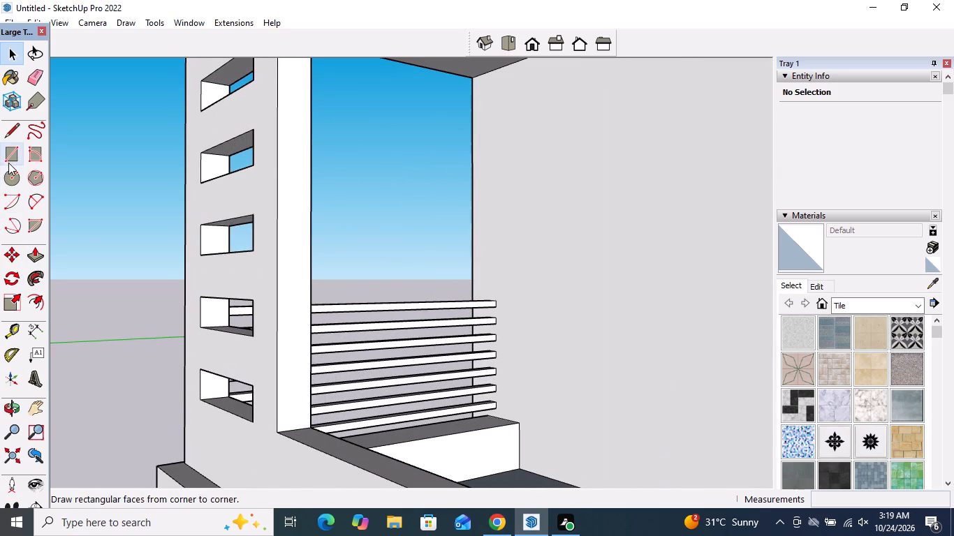
pyautogui.click(8, 163)
pyautogui.scroll(3, 357, 428)
pyautogui.scroll(-3, 301, 397)
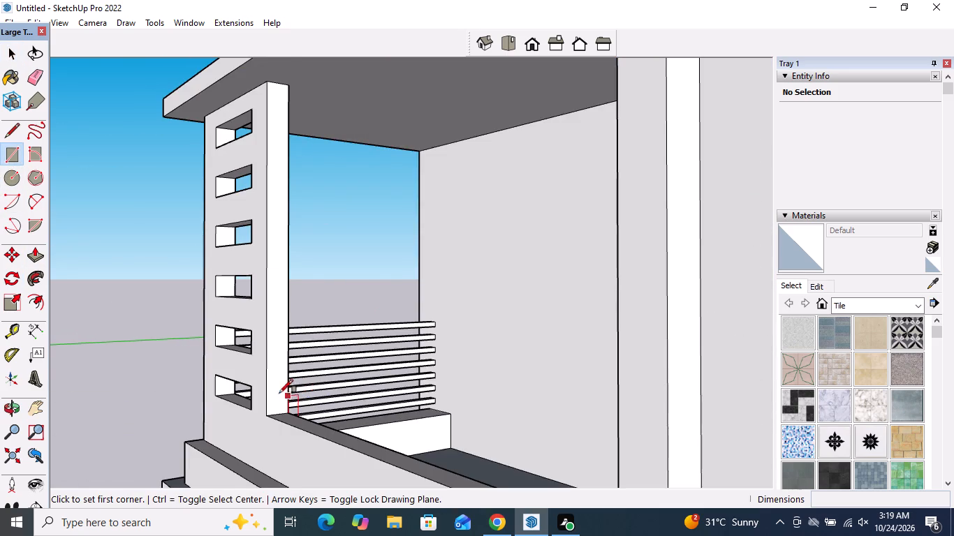
pyautogui.scroll(12, 279, 392)
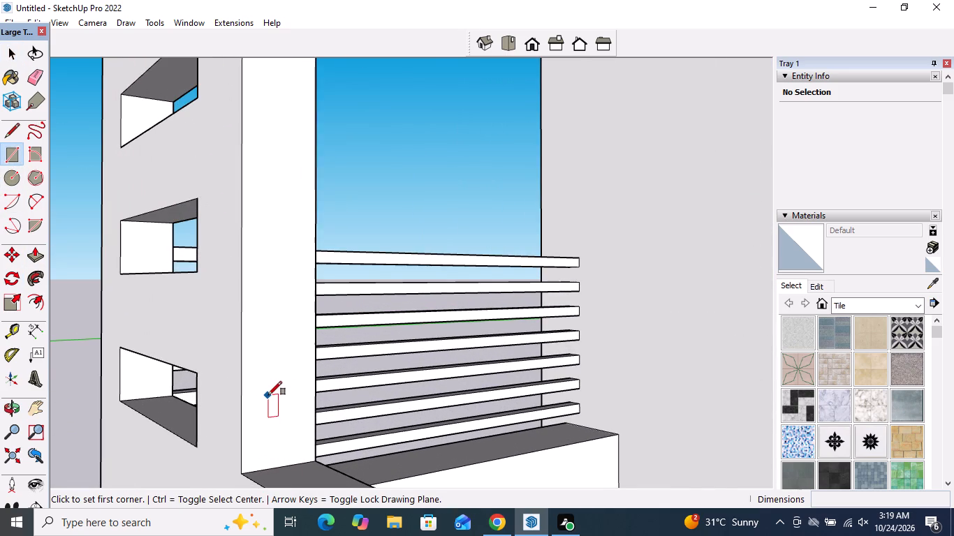
pyautogui.click(268, 395)
pyautogui.click(289, 417)
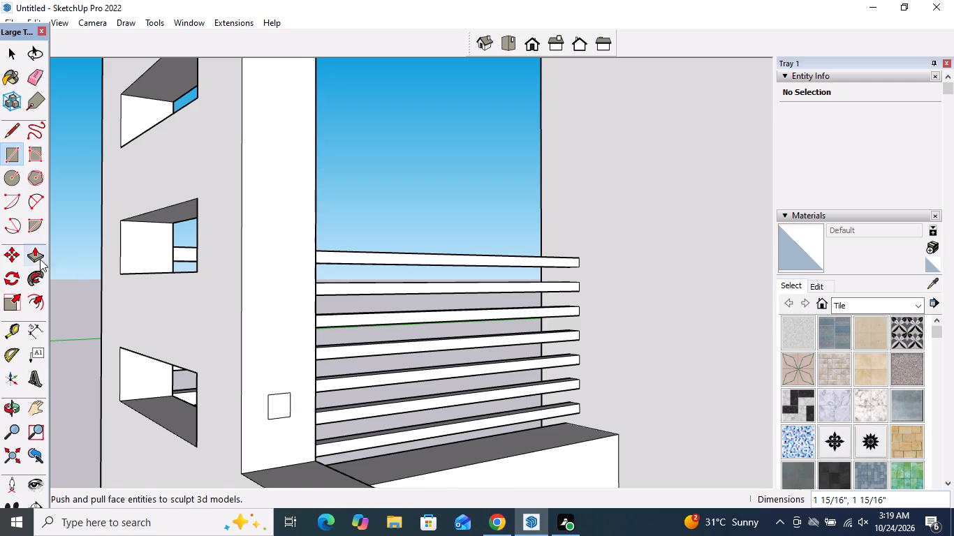
# Copy the small square straight up about 1' 2 5/8" on the panel's side face and divide the distance into 3 equal spaces.
pyautogui.press('space')
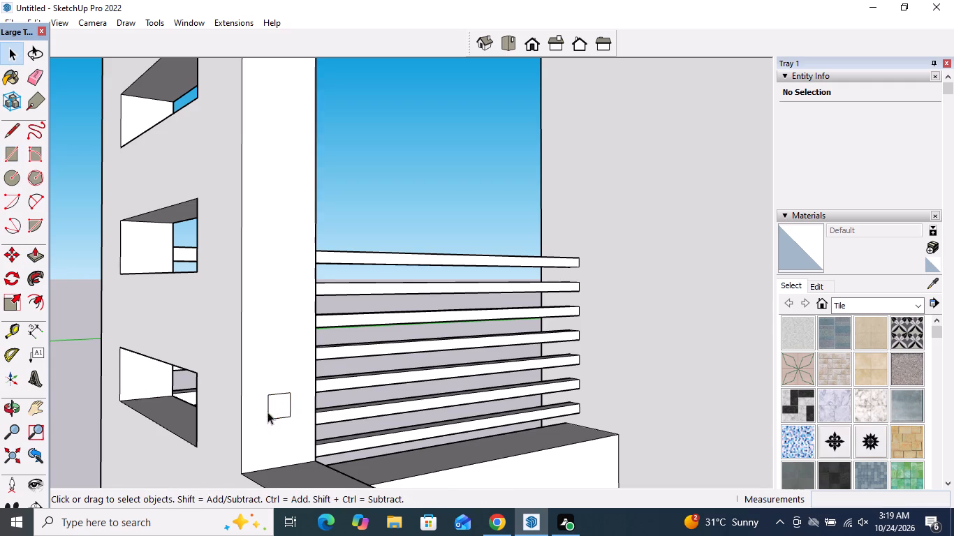
pyautogui.doubleClick(276, 406)
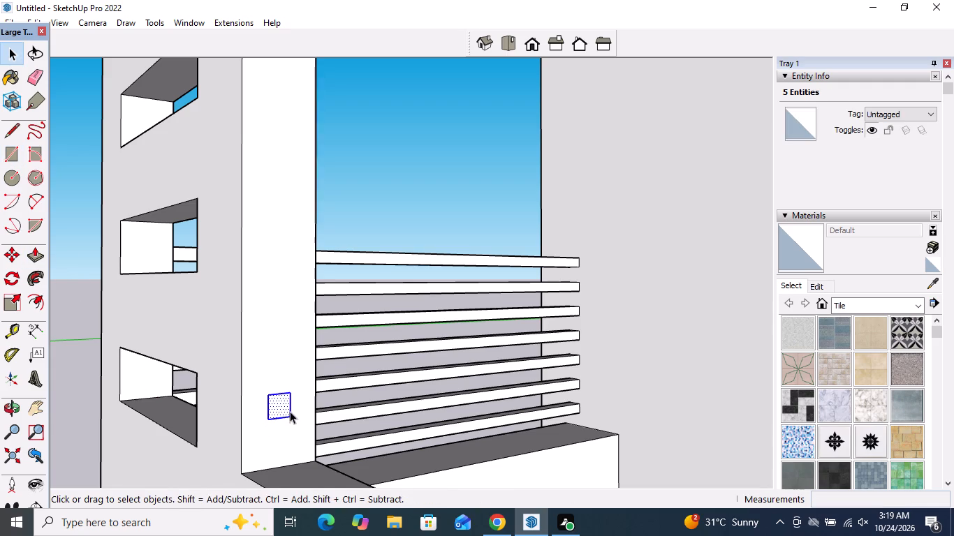
pyautogui.click(13, 260)
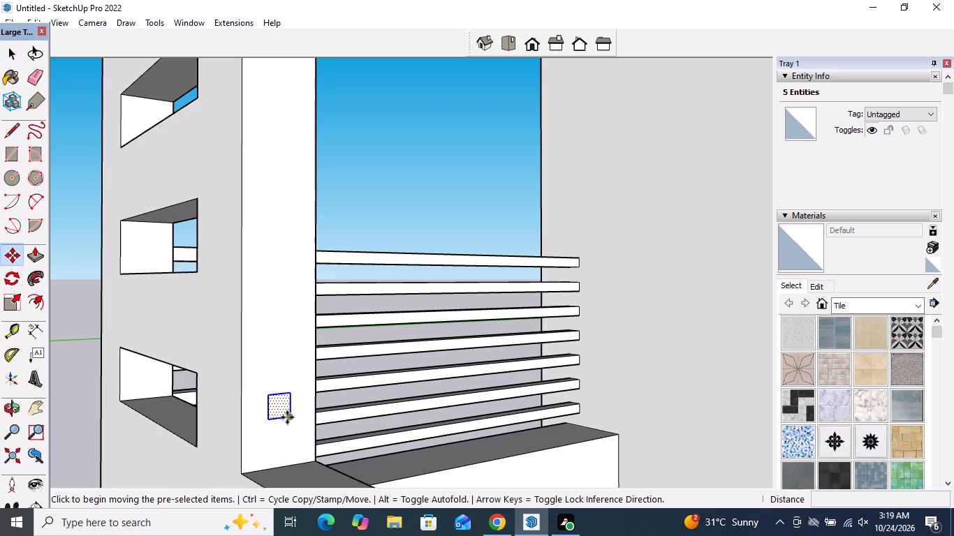
pyautogui.click(292, 417)
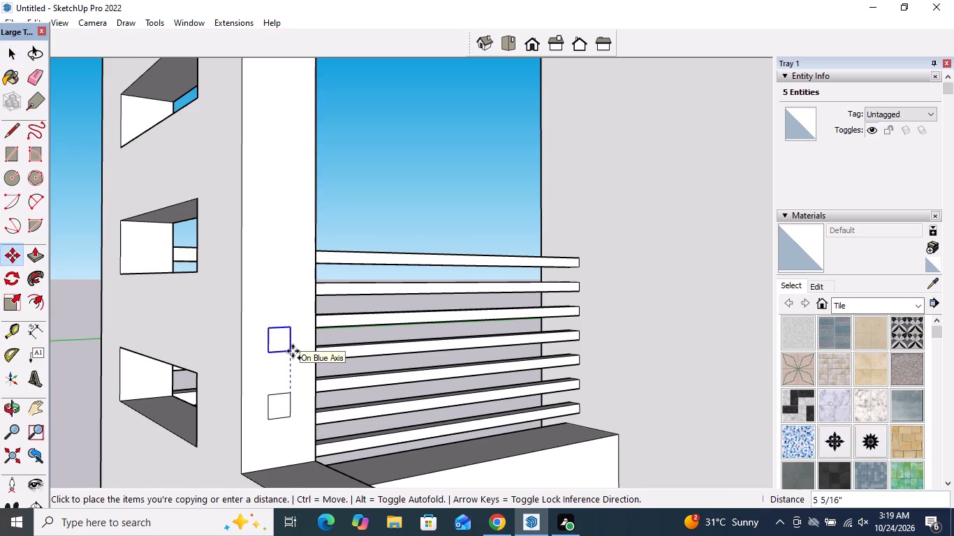
pyautogui.scroll(-4, 293, 351)
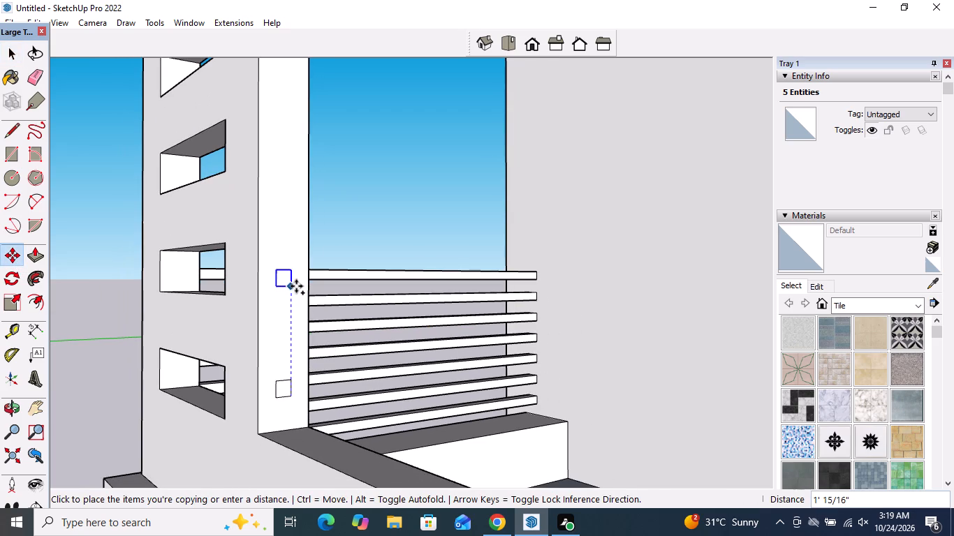
pyautogui.scroll(-4, 298, 272)
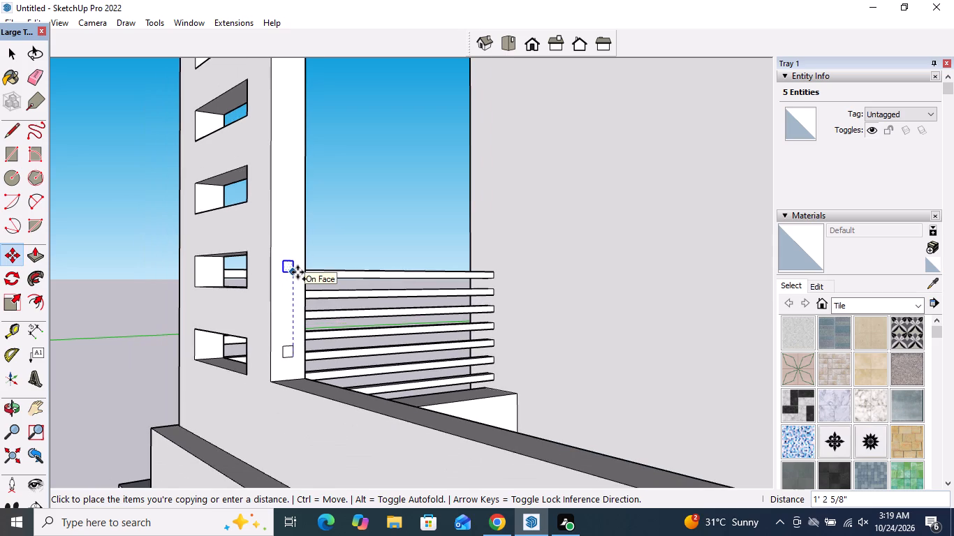
pyautogui.click(298, 272)
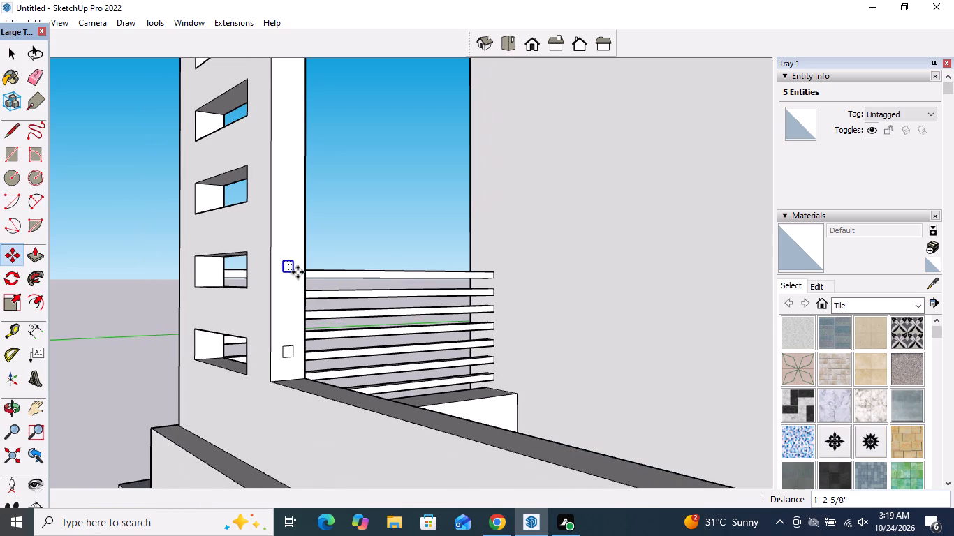
pyautogui.write('/3')
pyautogui.press('Return')
pyautogui.press('space')
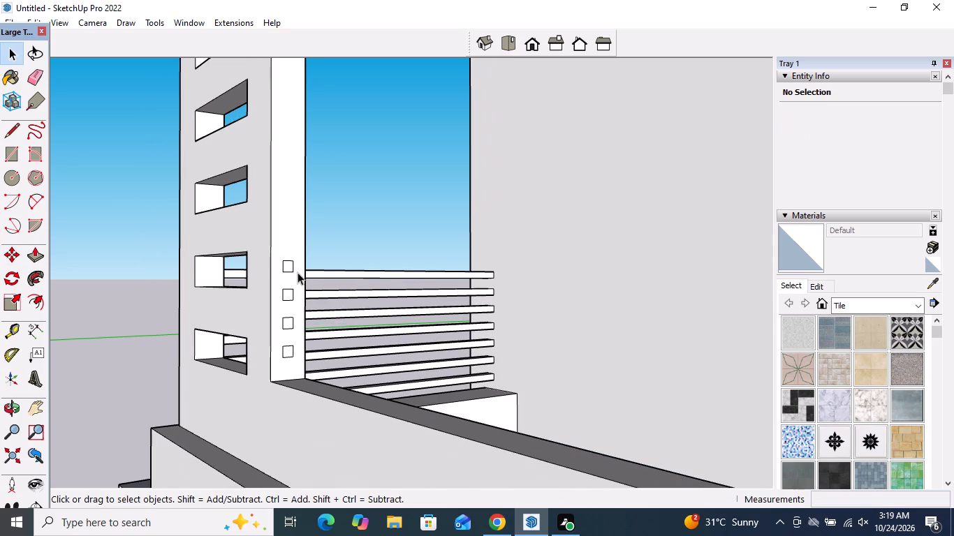
# Extrude the topmost small square about 10' 9/16" across the balcony's front opening to the opposite end wall.
pyautogui.click(24, 255)
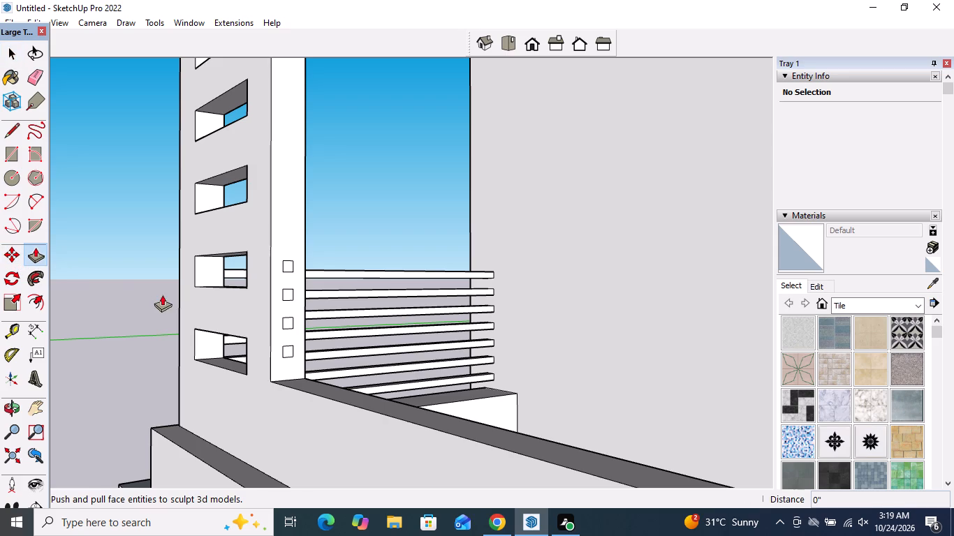
pyautogui.scroll(-4, 156, 293)
pyautogui.scroll(13, 186, 294)
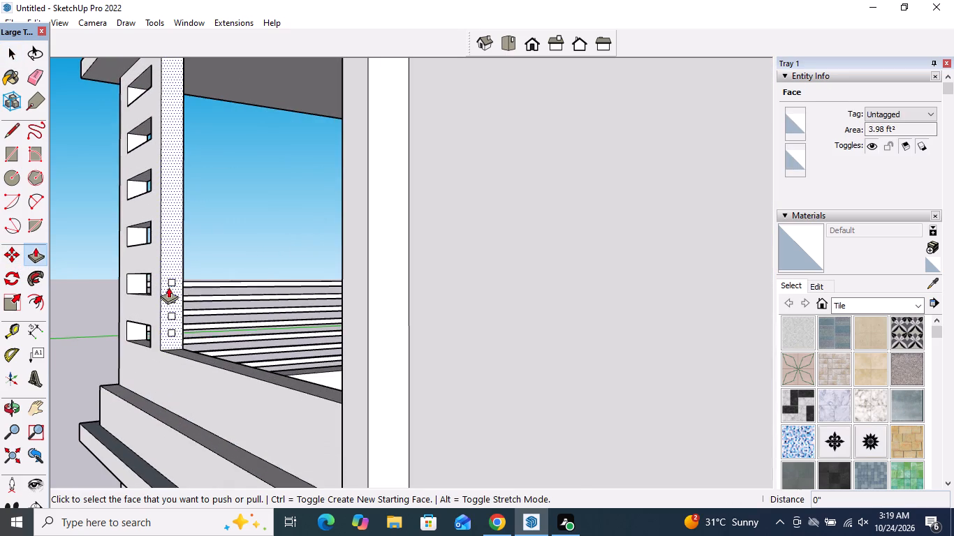
pyautogui.scroll(9, 168, 286)
pyautogui.click(175, 279)
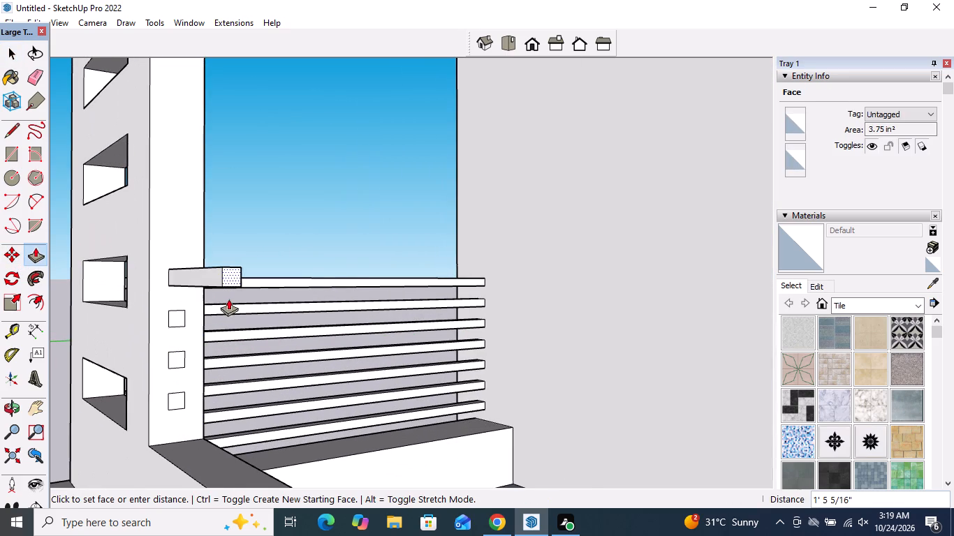
pyautogui.scroll(-11, 228, 299)
pyautogui.moveTo(229, 299); pyautogui.dragTo(558, 348, button='middle')
pyautogui.scroll(3, 501, 340)
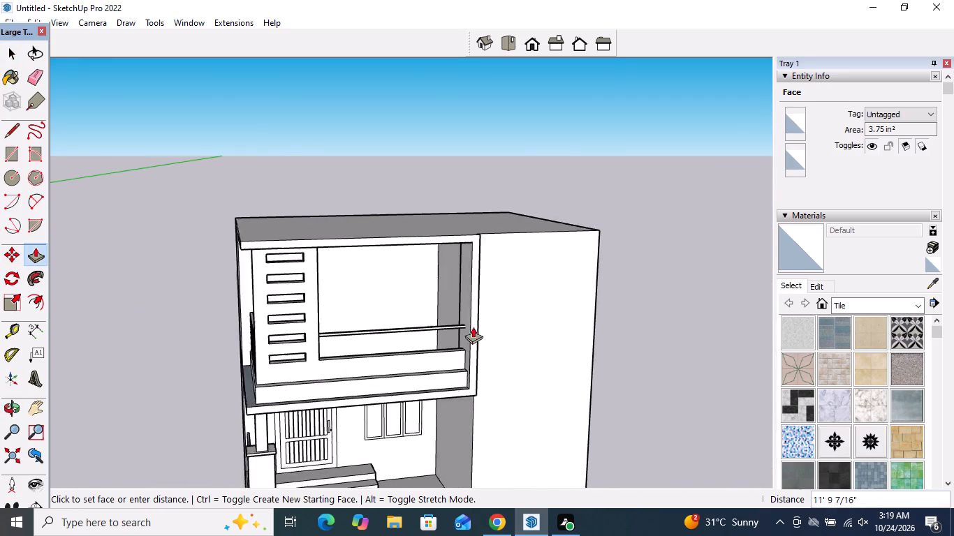
pyautogui.scroll(12, 473, 327)
pyautogui.click(471, 307)
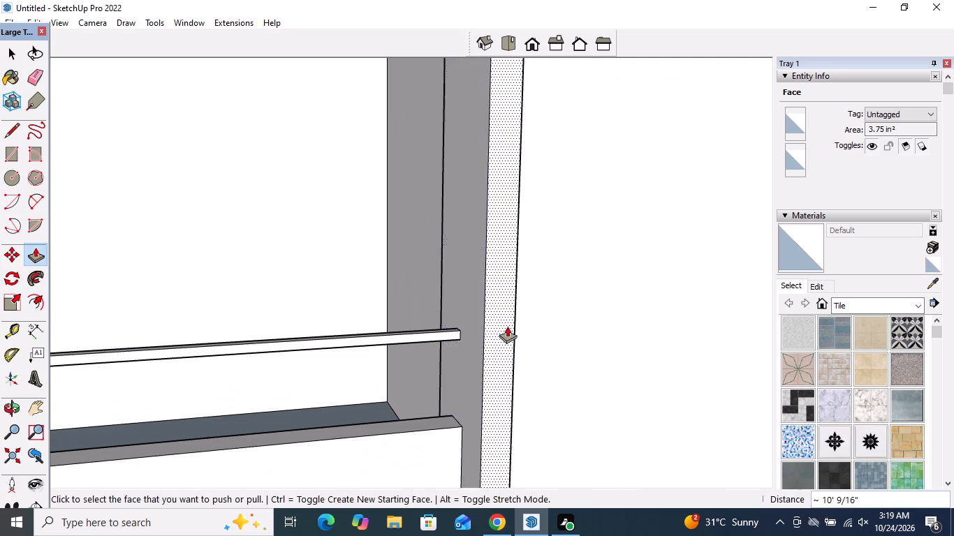
# Extrude the three remaining small squares into front railing bars of the same 10' 9/16" length.
pyautogui.scroll(-5, 493, 340)
pyautogui.moveTo(540, 339); pyautogui.dragTo(428, 356, button='middle')
pyautogui.scroll(6, 66, 348)
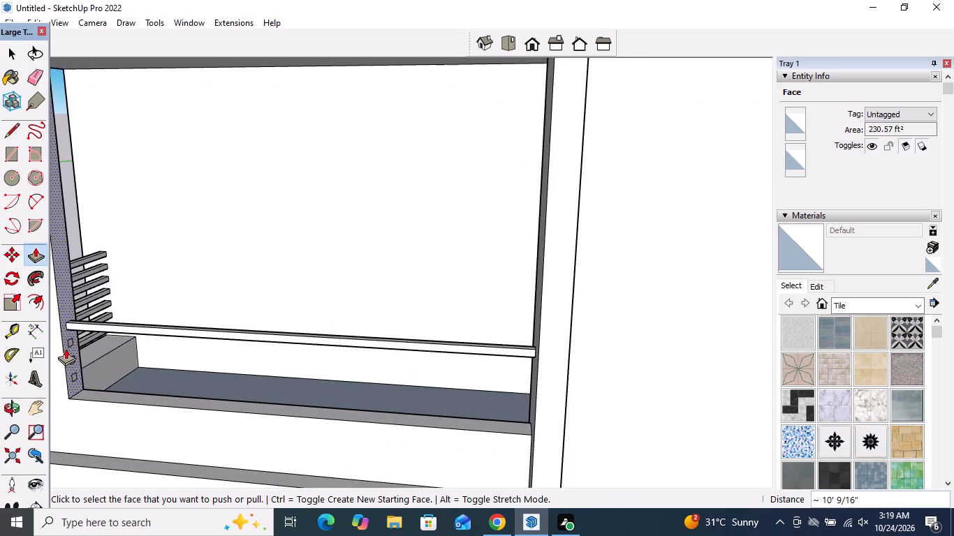
pyautogui.scroll(12, 66, 348)
pyautogui.doubleClick(78, 333)
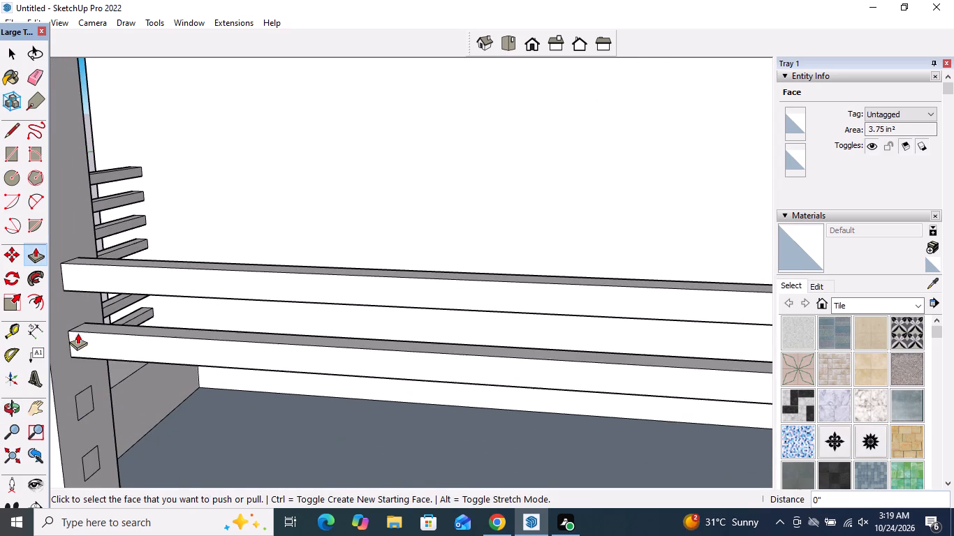
pyautogui.doubleClick(80, 406)
pyautogui.scroll(-5, 108, 310)
pyautogui.scroll(2, 98, 381)
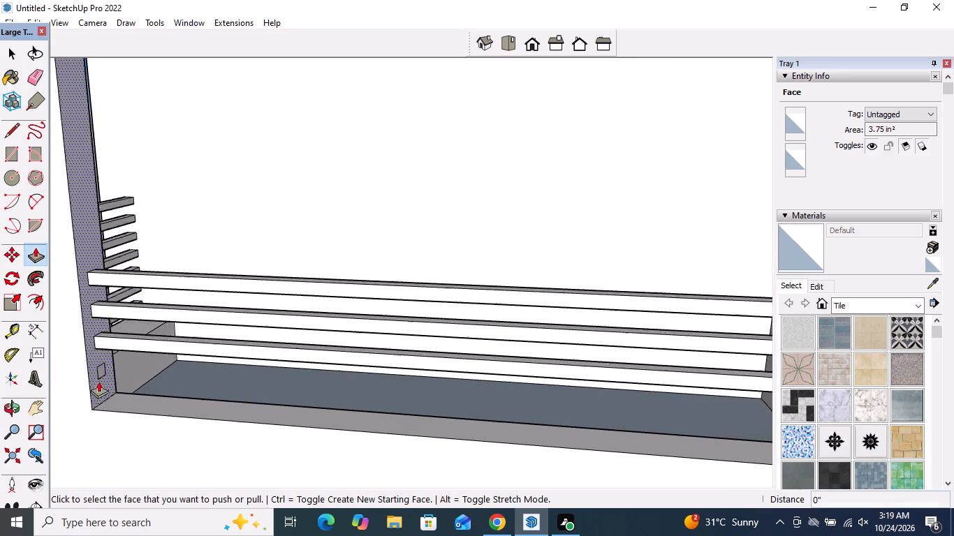
pyautogui.scroll(13, 98, 381)
pyautogui.doubleClick(105, 355)
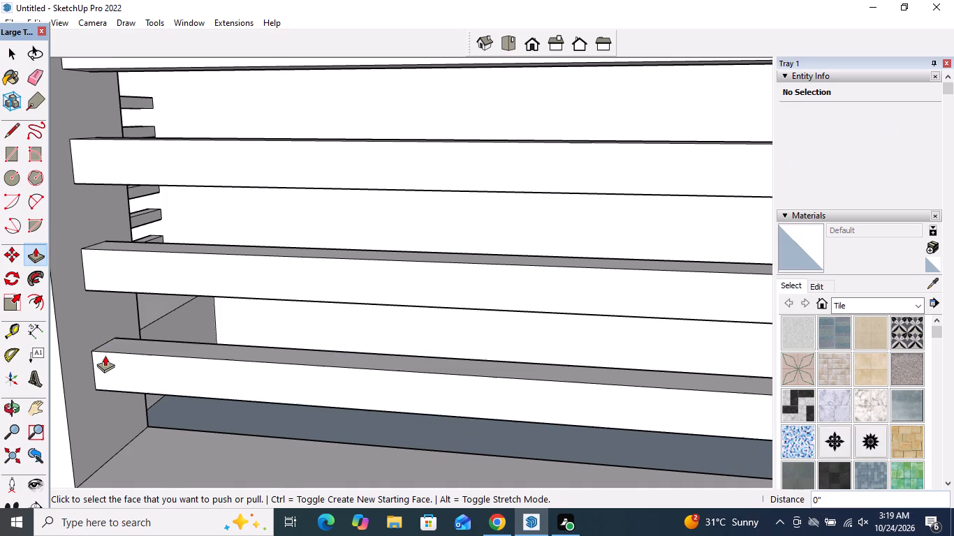
pyautogui.press('space')
# Examine the balcony railings and the corner panel openings from the front, the corner and the side.
pyautogui.scroll(-20, 105, 355)
pyautogui.scroll(-4, 105, 355)
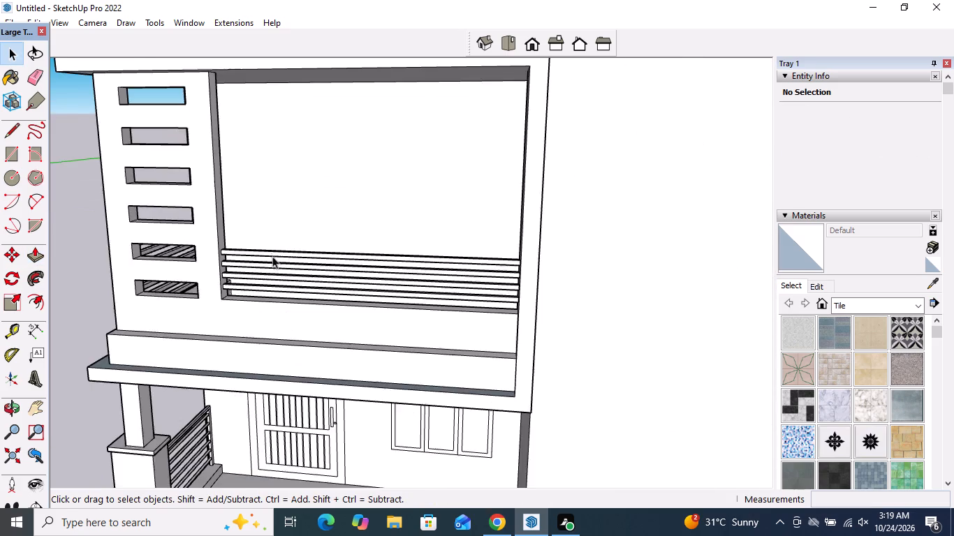
pyautogui.moveTo(281, 260); pyautogui.dragTo(678, 301, button='middle')
pyautogui.scroll(3, 629, 261)
pyautogui.moveTo(585, 258); pyautogui.dragTo(446, 228, button='middle')
pyautogui.scroll(-5, 436, 228)
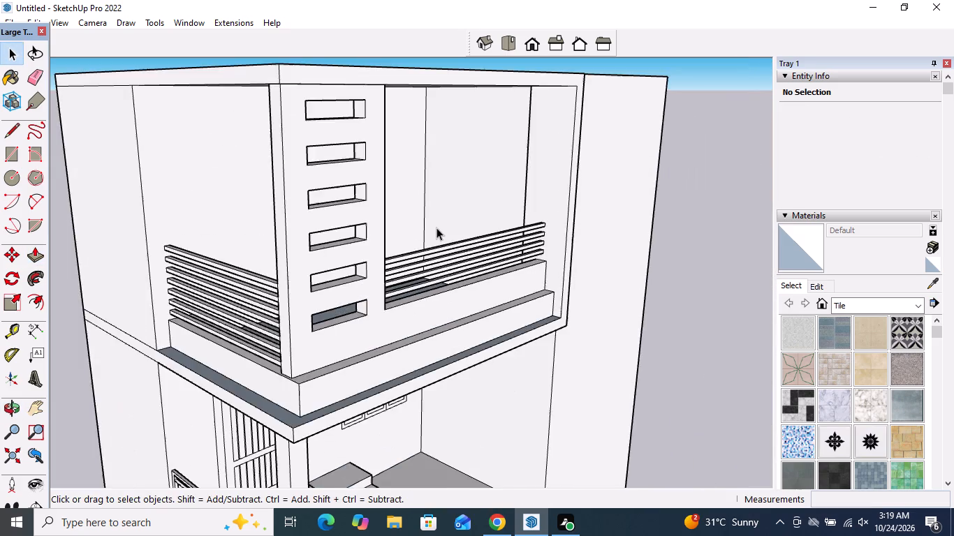
pyautogui.scroll(-3, 436, 228)
pyautogui.moveTo(436, 228); pyautogui.dragTo(716, 170, button='middle')
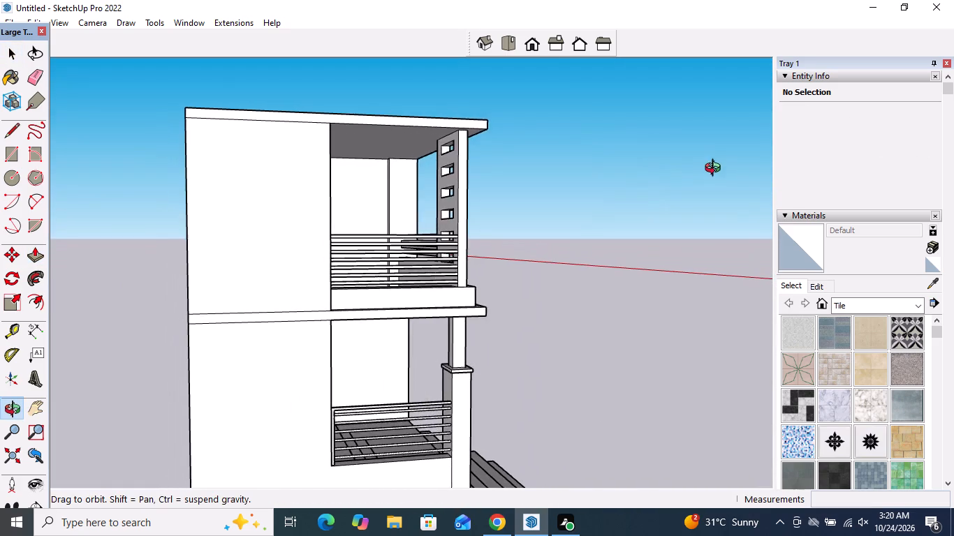
# Examine the building from the corner and the front, ending at the porch door and three-panel window.
pyautogui.moveTo(716, 170); pyautogui.dragTo(459, 227, button='middle')
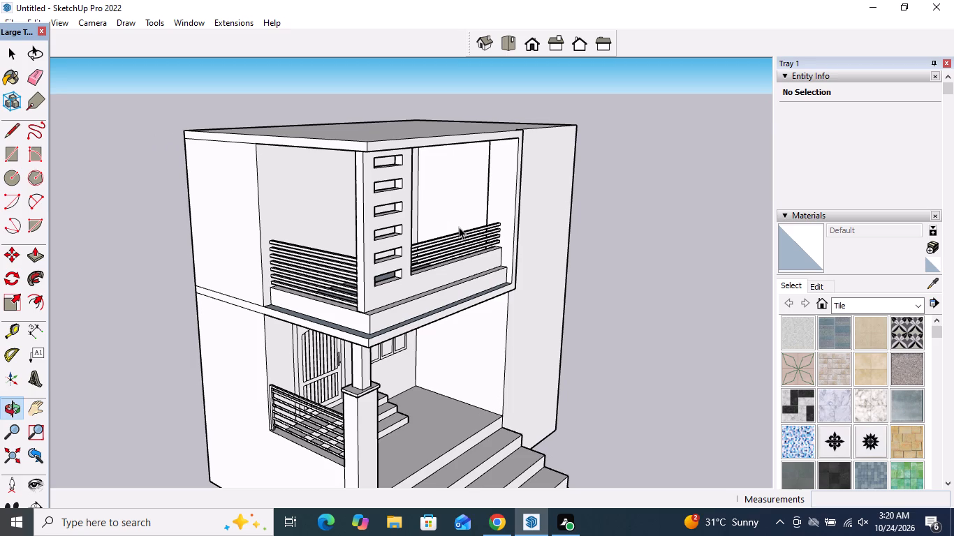
pyautogui.moveTo(430, 311); pyautogui.dragTo(200, 272, button='middle')
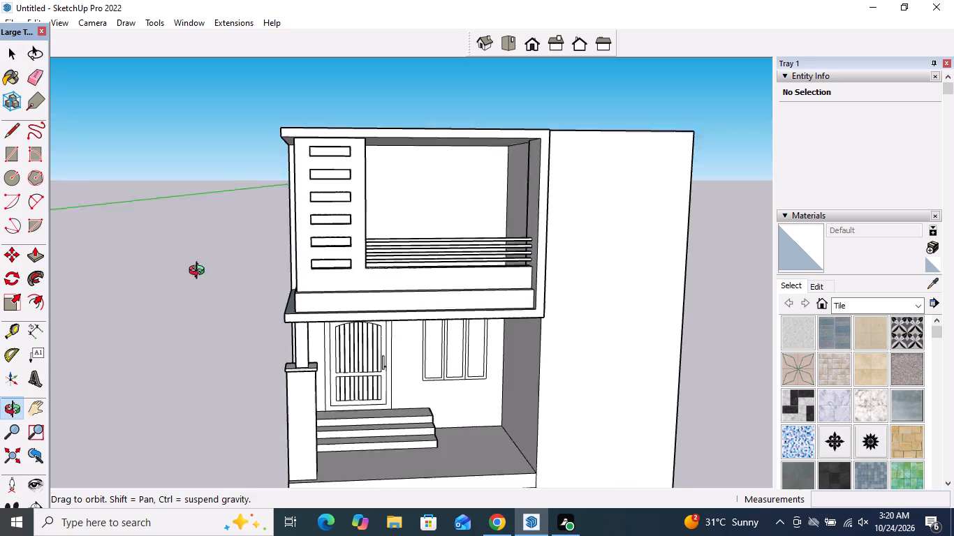
pyautogui.moveTo(200, 272); pyautogui.dragTo(189, 269, button='middle')
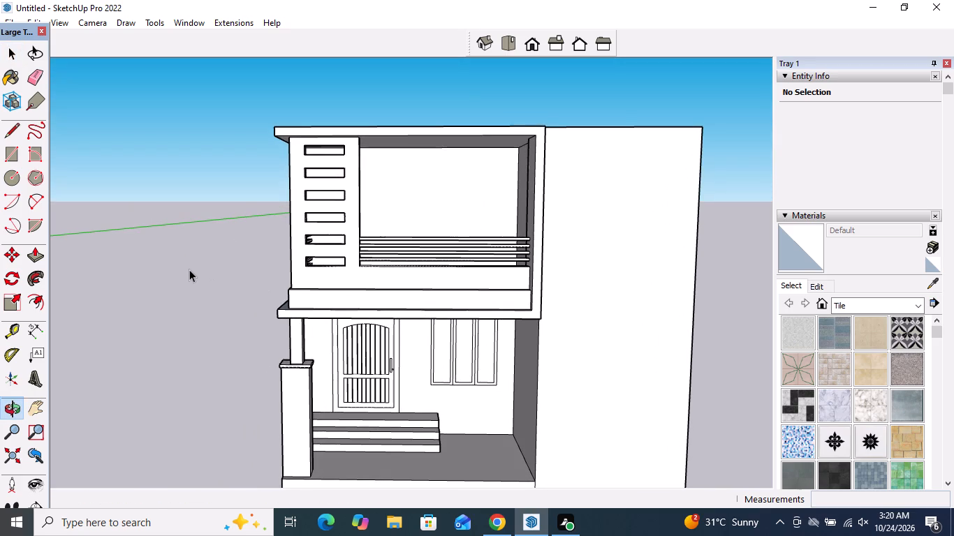
pyautogui.scroll(4, 385, 343)
pyautogui.moveTo(385, 336); pyautogui.dragTo(380, 326, button='middle')
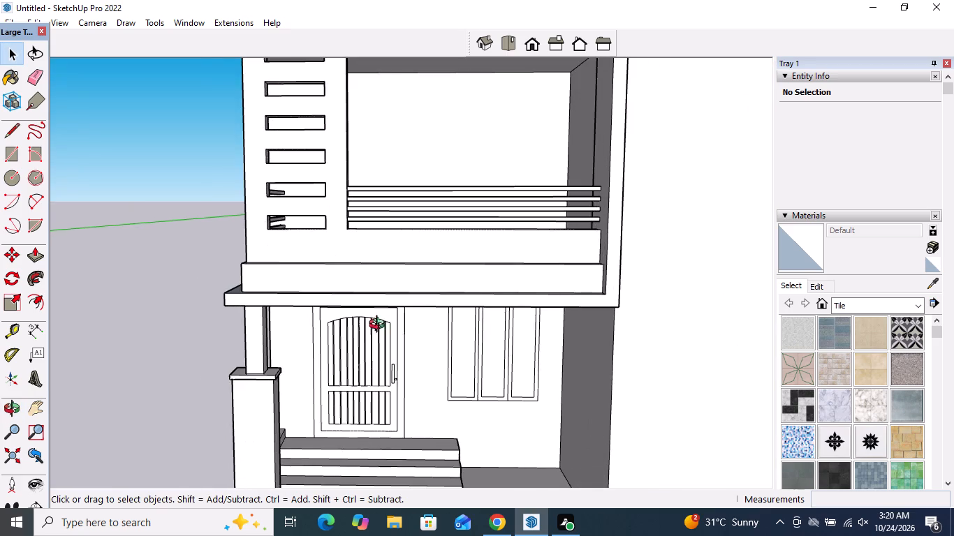
pyautogui.moveTo(380, 326); pyautogui.dragTo(378, 288, button='middle')
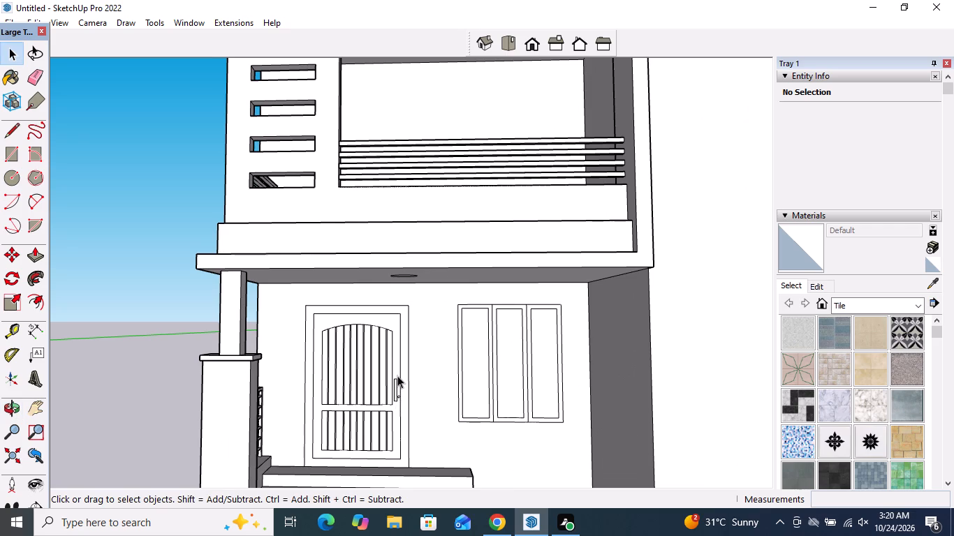
pyautogui.scroll(7, 406, 454)
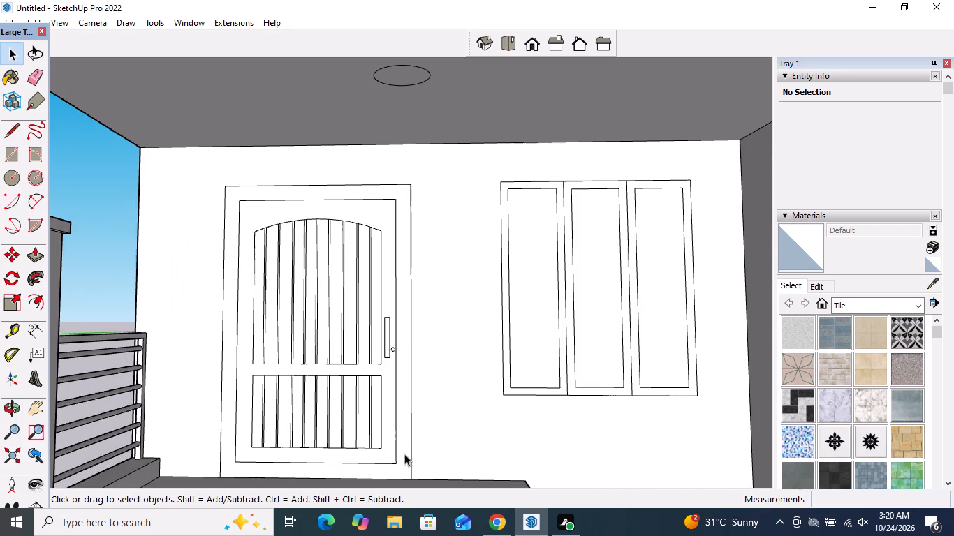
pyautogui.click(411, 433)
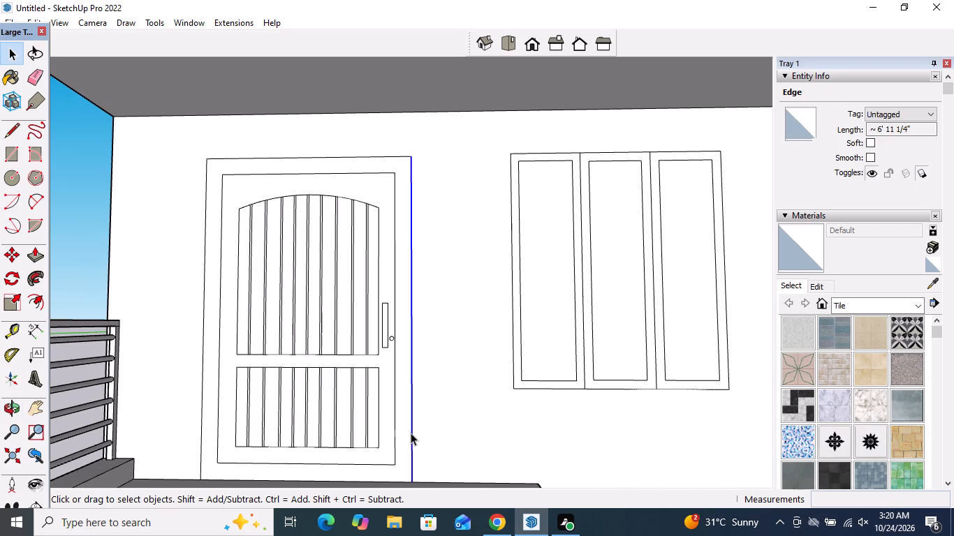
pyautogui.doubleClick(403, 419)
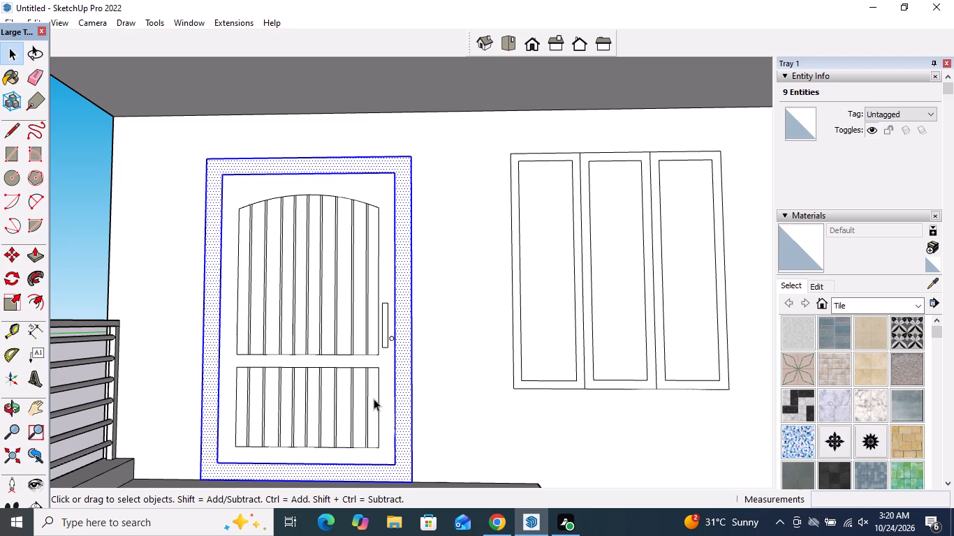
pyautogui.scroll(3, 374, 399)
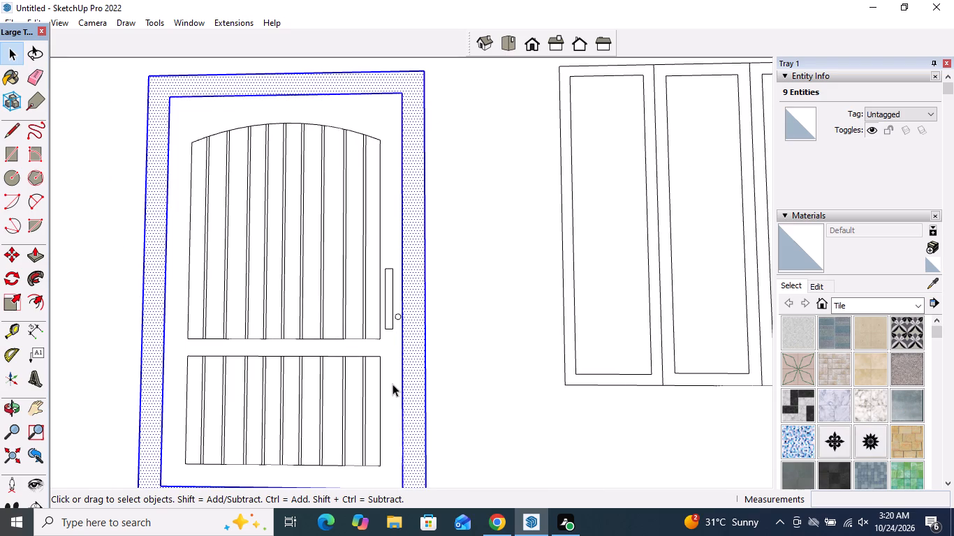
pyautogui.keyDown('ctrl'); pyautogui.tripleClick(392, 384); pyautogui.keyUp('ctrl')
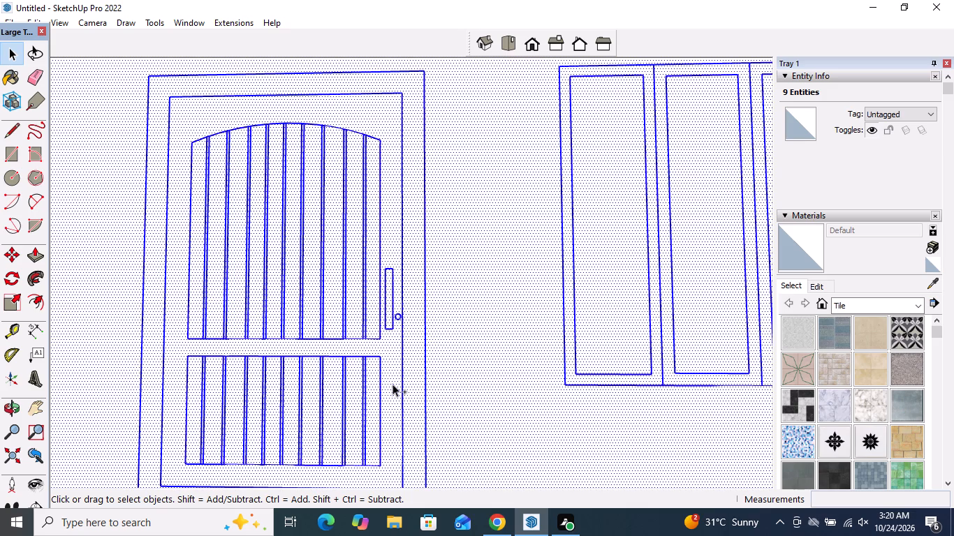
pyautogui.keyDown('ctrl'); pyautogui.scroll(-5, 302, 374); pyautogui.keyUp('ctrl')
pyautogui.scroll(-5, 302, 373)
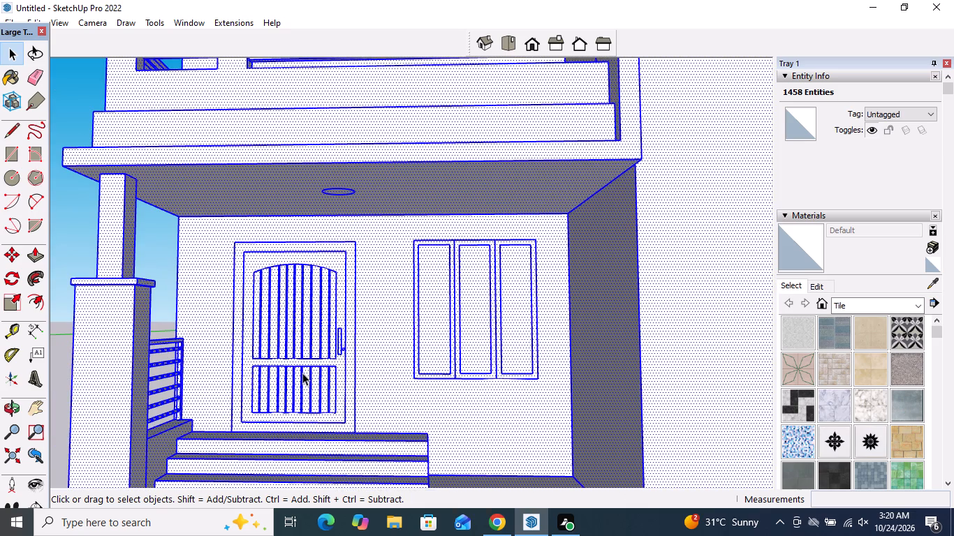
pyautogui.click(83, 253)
# Select the porch door's outer frame and the door leaf face together with their bounding edges.
pyautogui.scroll(4, 314, 392)
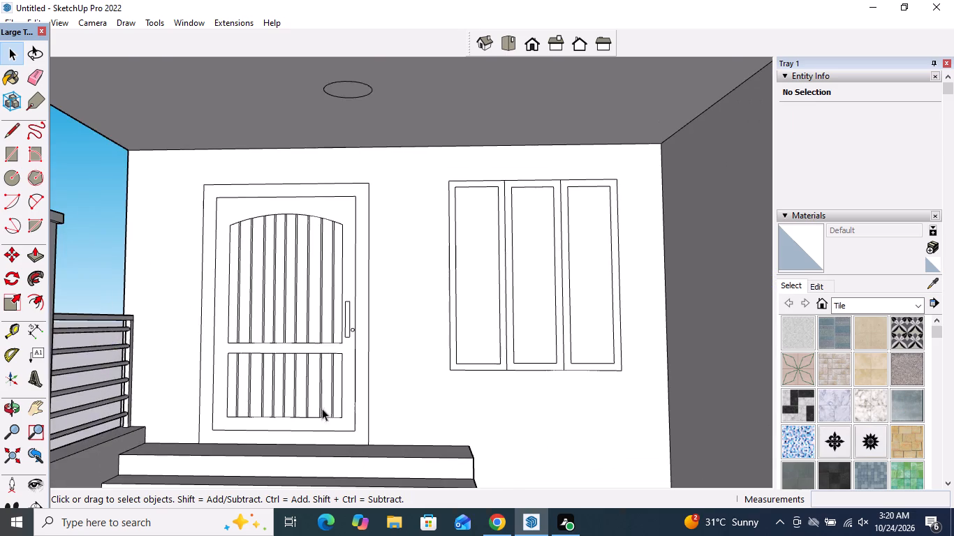
pyautogui.scroll(3, 322, 411)
pyautogui.doubleClick(381, 429)
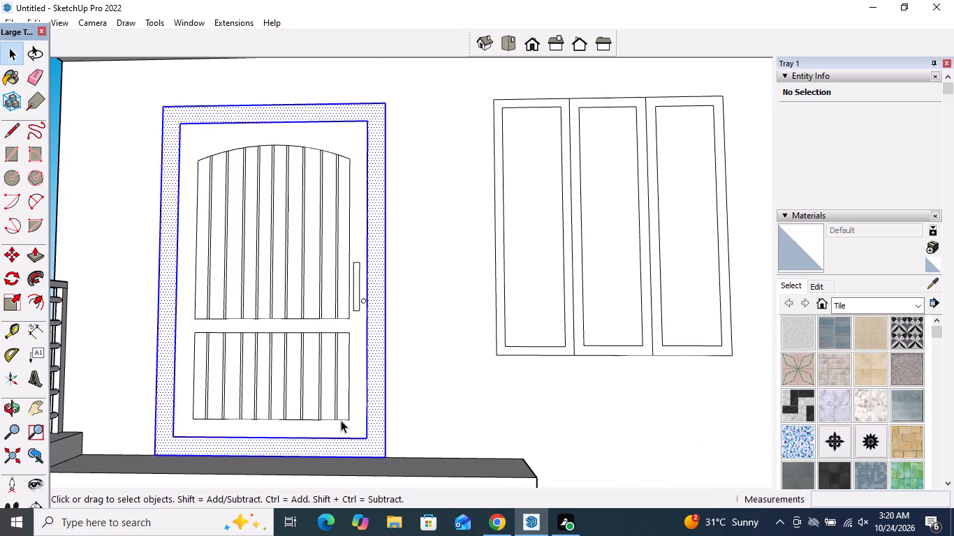
pyautogui.scroll(4, 341, 420)
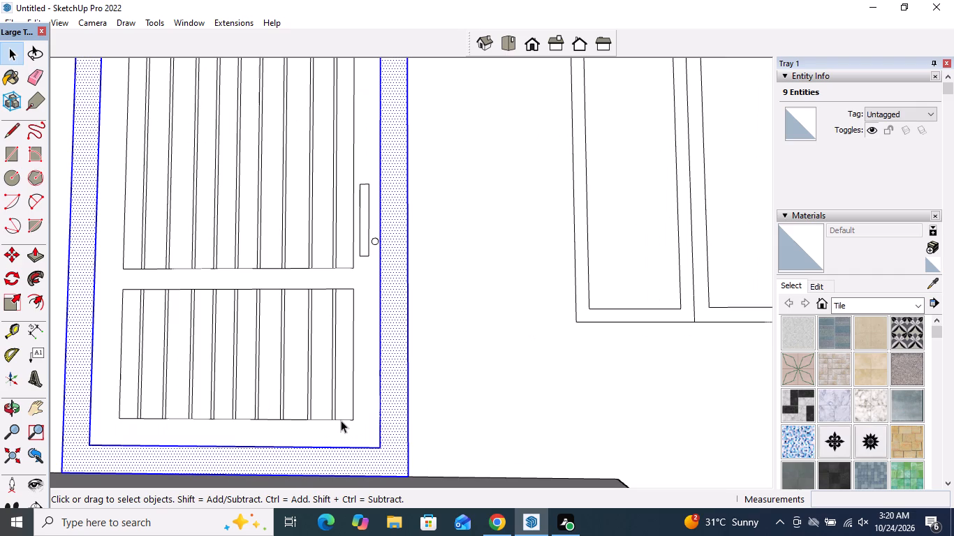
pyautogui.scroll(-3, 344, 445)
pyautogui.scroll(3, 328, 407)
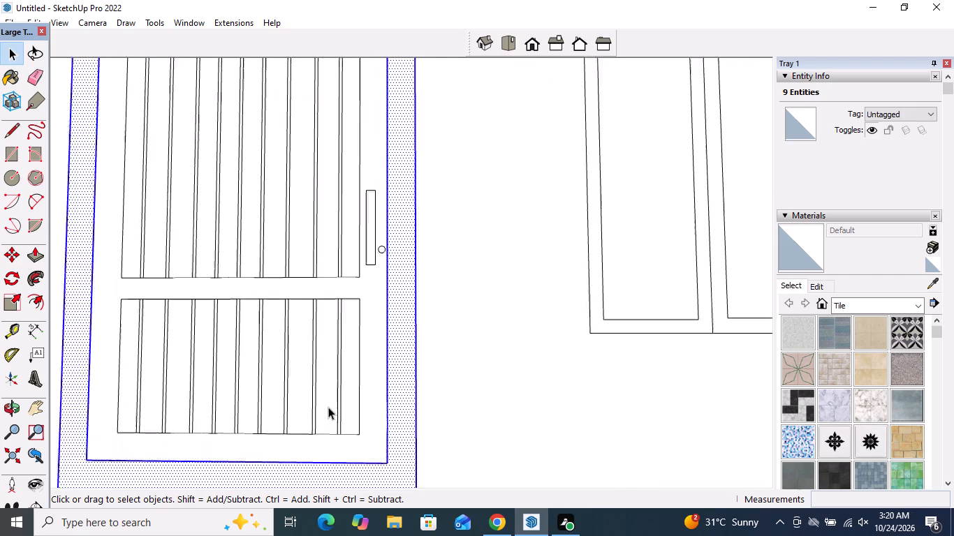
pyautogui.scroll(1, 328, 407)
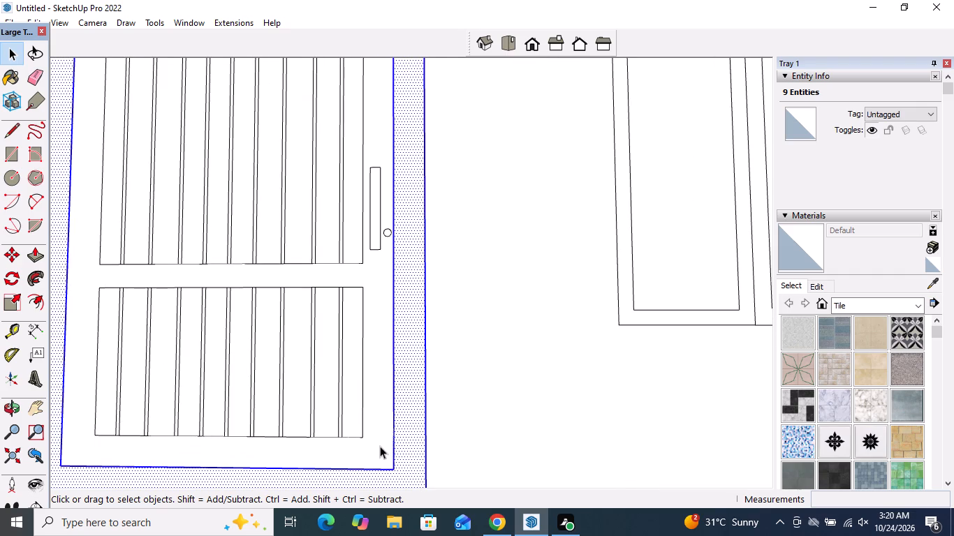
pyautogui.keyDown('ctrl'); pyautogui.doubleClick(380, 446); pyautogui.keyUp('ctrl')
# Add every slat and narrow groove of the door's lower panel, with their edges, to the selection.
pyautogui.keyDown('ctrl'); pyautogui.doubleClick(355, 415); pyautogui.keyUp('ctrl')
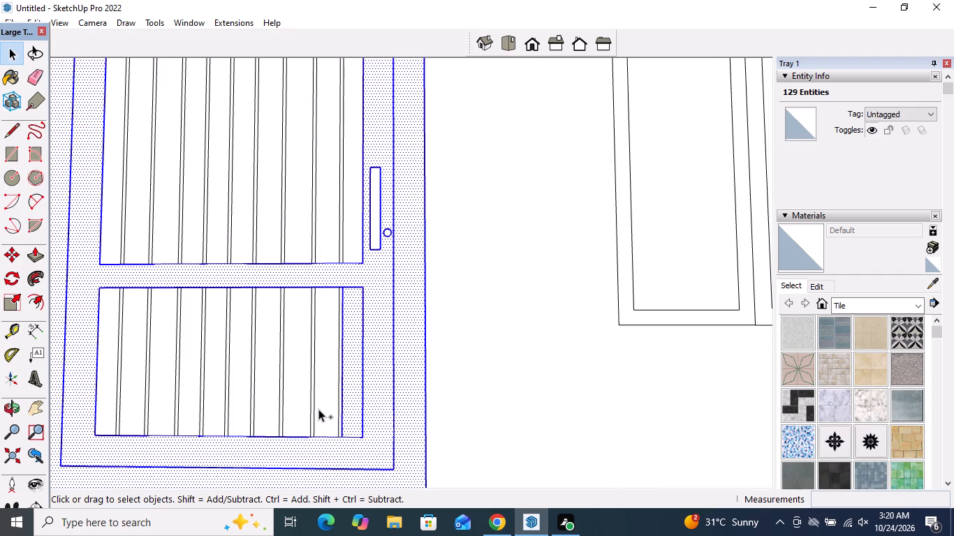
pyautogui.keyDown('ctrl'); pyautogui.doubleClick(318, 409); pyautogui.keyUp('ctrl')
pyautogui.keyDown('ctrl'); pyautogui.scroll(4, 318, 406); pyautogui.keyUp('ctrl')
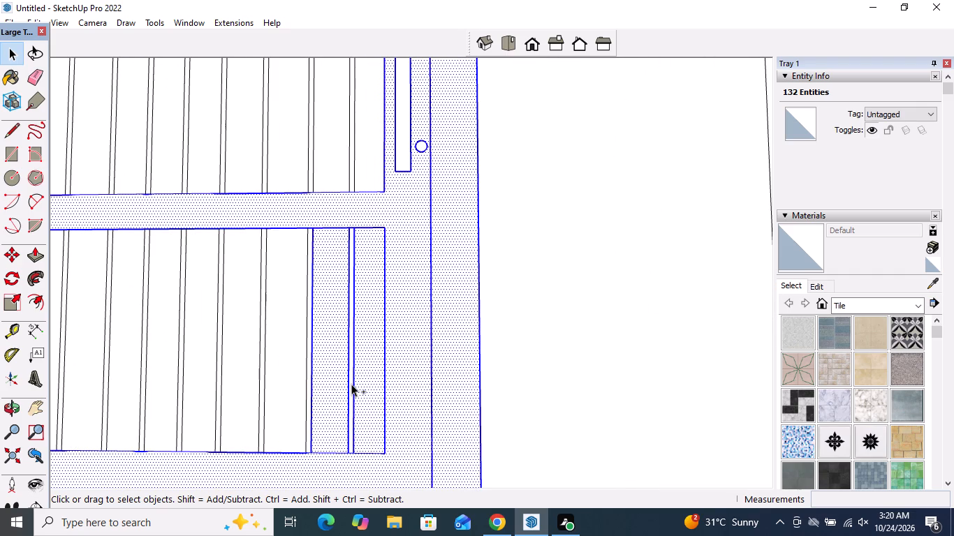
pyautogui.keyDown('ctrl'); pyautogui.doubleClick(351, 383); pyautogui.keyUp('ctrl')
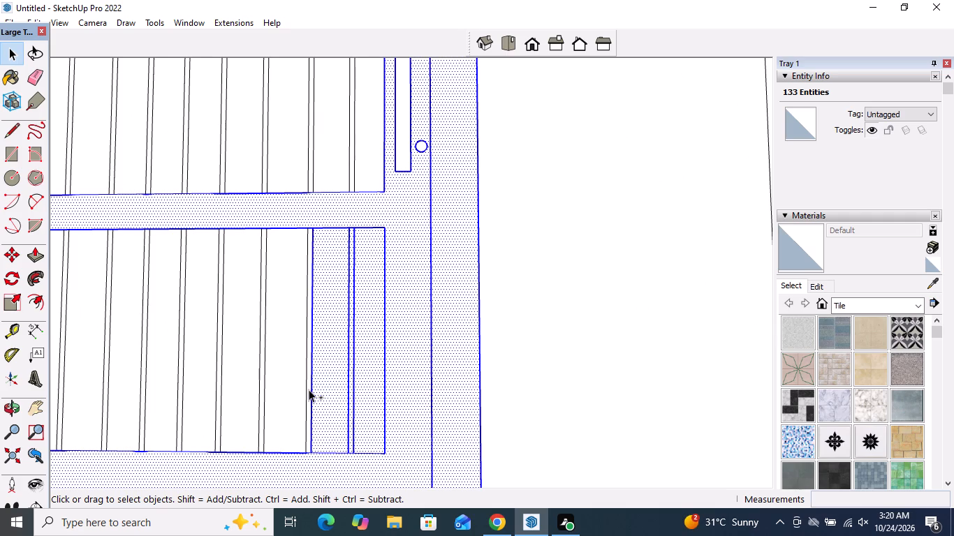
pyautogui.keyDown('ctrl'); pyautogui.doubleClick(309, 389); pyautogui.keyUp('ctrl')
pyautogui.keyDown('ctrl'); pyautogui.doubleClick(281, 394); pyautogui.keyUp('ctrl')
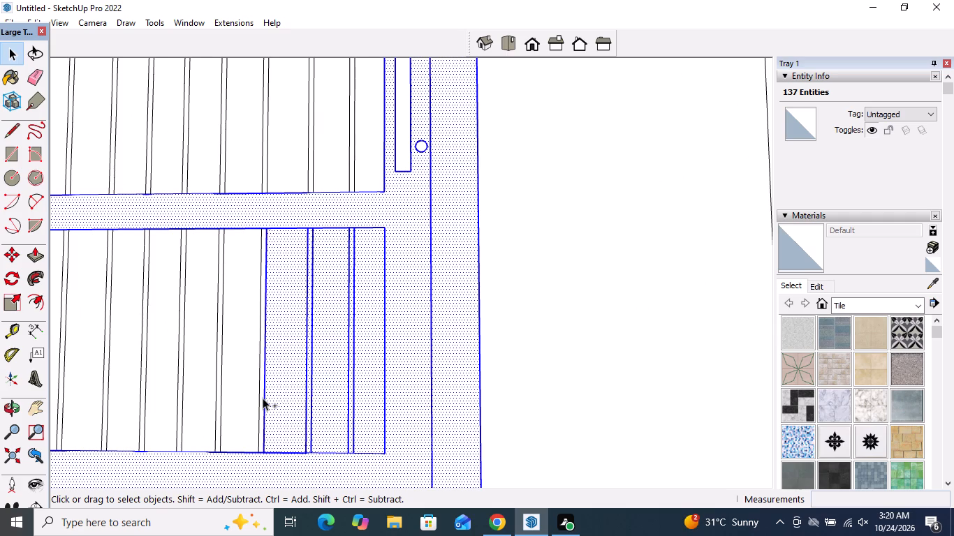
pyautogui.keyDown('ctrl'); pyautogui.doubleClick(260, 398); pyautogui.keyUp('ctrl')
pyautogui.keyDown('ctrl'); pyautogui.doubleClick(244, 398); pyautogui.keyUp('ctrl')
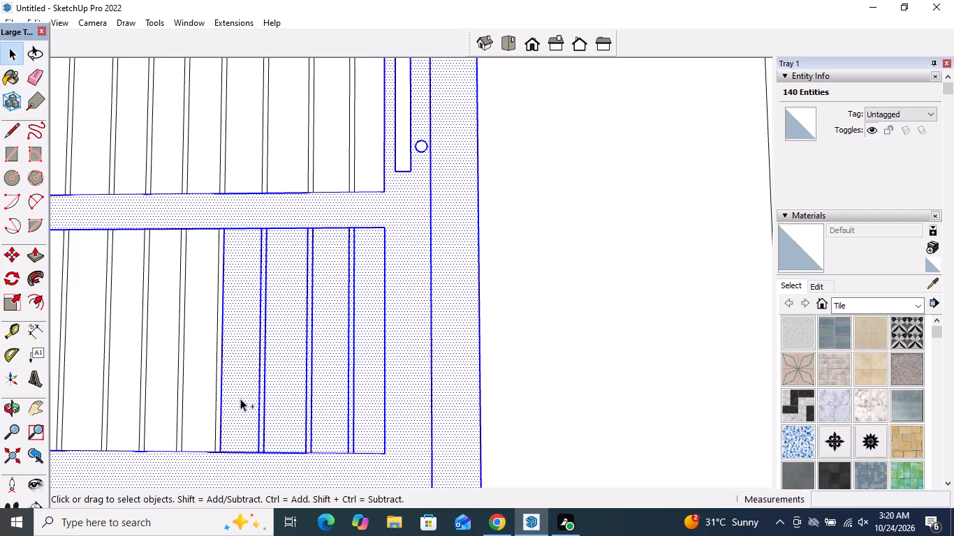
pyautogui.keyDown('ctrl'); pyautogui.doubleClick(217, 398); pyautogui.keyUp('ctrl')
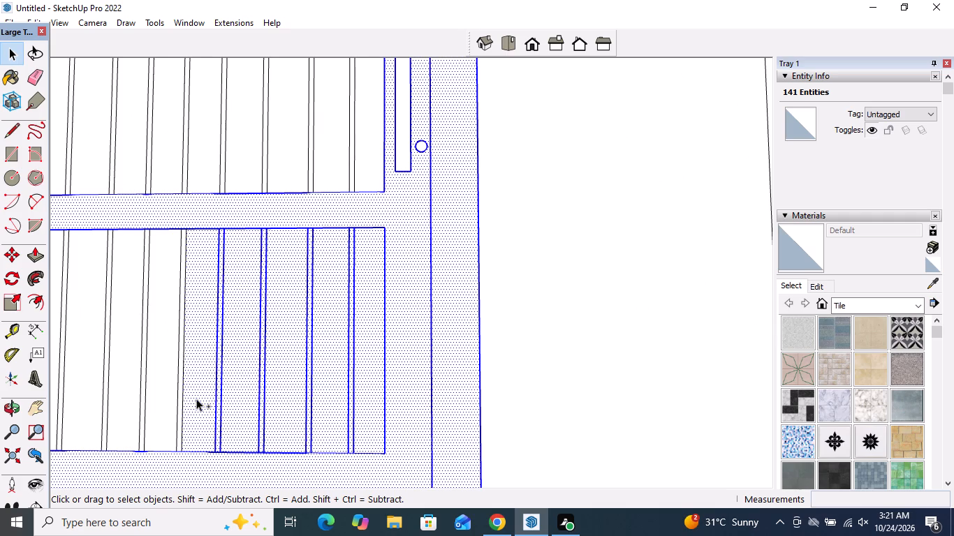
pyautogui.keyDown('ctrl'); pyautogui.doubleClick(196, 398); pyautogui.keyUp('ctrl')
pyautogui.keyDown('ctrl'); pyautogui.doubleClick(181, 390); pyautogui.keyUp('ctrl')
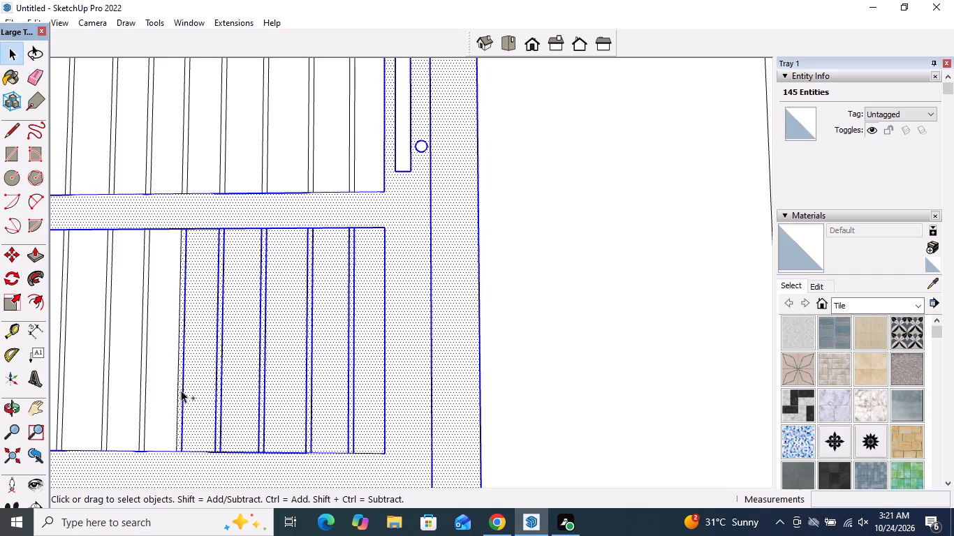
pyautogui.keyDown('ctrl'); pyautogui.doubleClick(179, 393); pyautogui.keyUp('ctrl')
pyautogui.keyDown('ctrl'); pyautogui.doubleClick(164, 398); pyautogui.keyUp('ctrl')
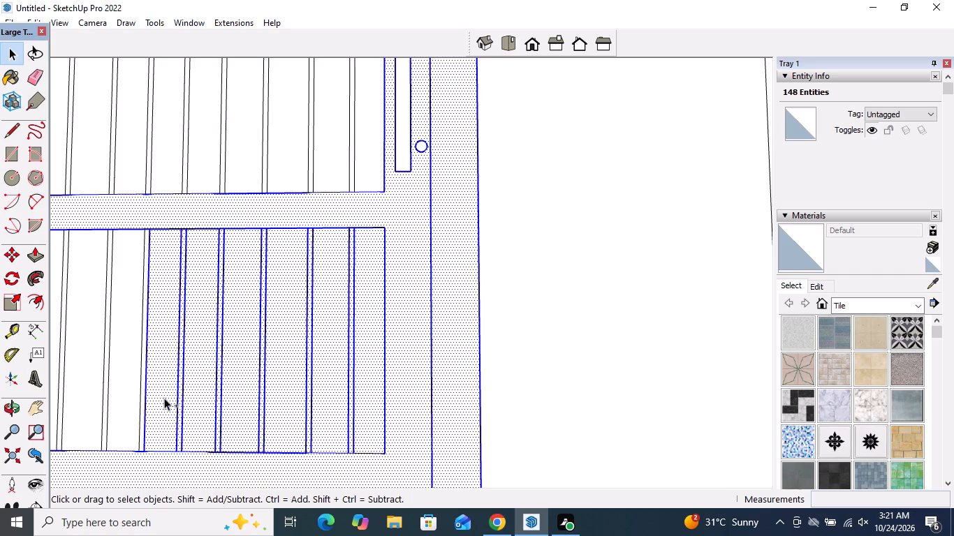
pyautogui.keyDown('ctrl'); pyautogui.doubleClick(142, 401); pyautogui.keyUp('ctrl')
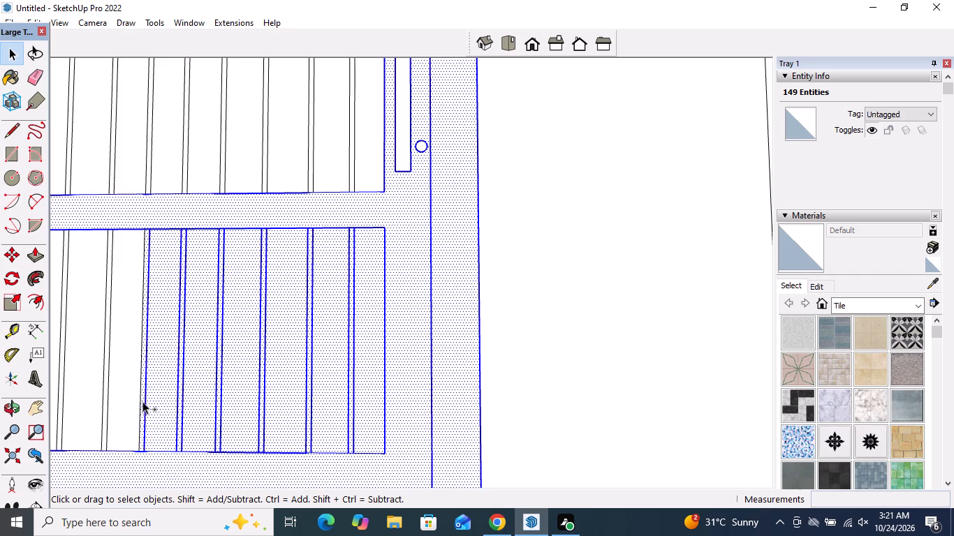
pyautogui.keyDown('ctrl'); pyautogui.doubleClick(134, 403); pyautogui.keyUp('ctrl')
pyautogui.keyDown('ctrl'); pyautogui.doubleClick(103, 406); pyautogui.keyUp('ctrl')
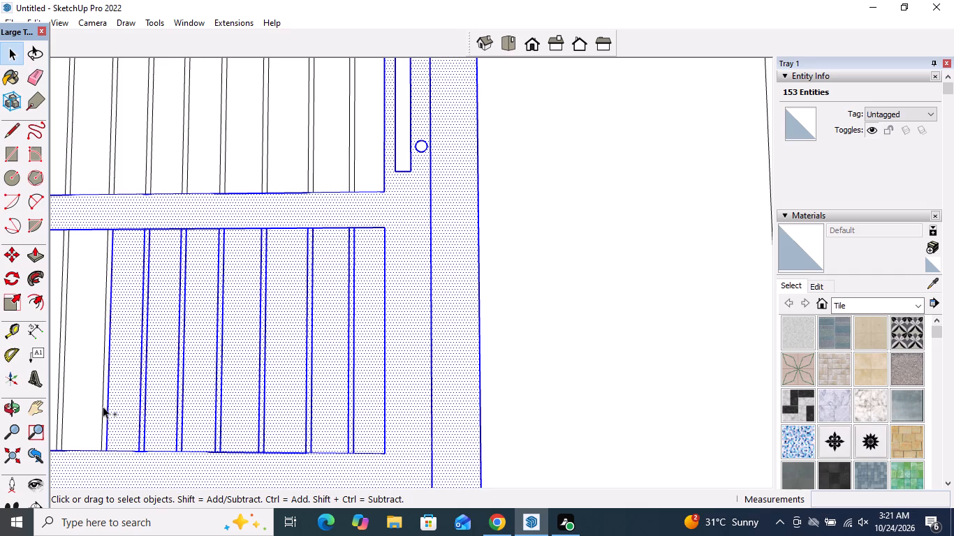
pyautogui.keyDown('ctrl'); pyautogui.scroll(-5, 162, 395); pyautogui.keyUp('ctrl')
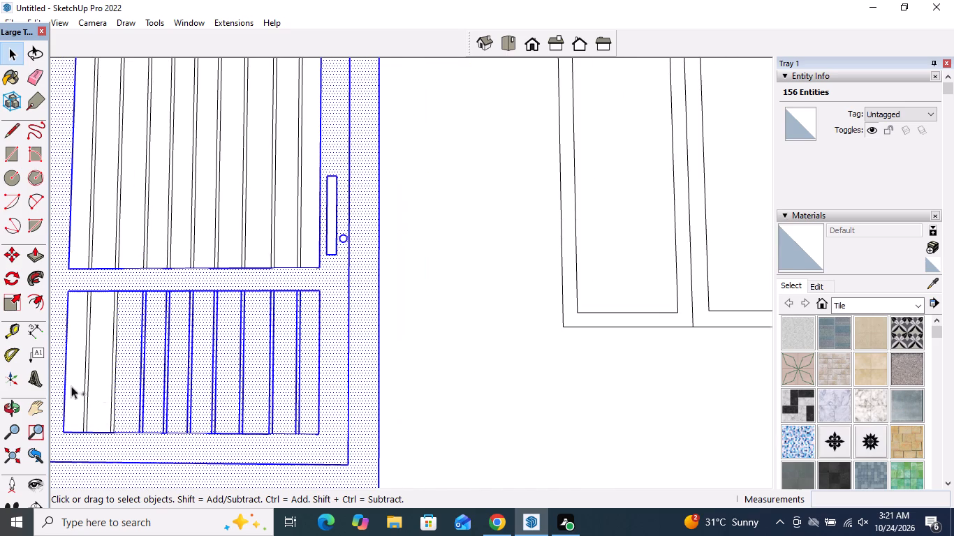
pyautogui.keyDown('ctrl'); pyautogui.scroll(4, 52, 380); pyautogui.keyUp('ctrl')
pyautogui.keyDown('ctrl'); pyautogui.scroll(4, 112, 389); pyautogui.keyUp('ctrl')
pyautogui.keyDown('ctrl'); pyautogui.doubleClick(156, 393); pyautogui.keyUp('ctrl')
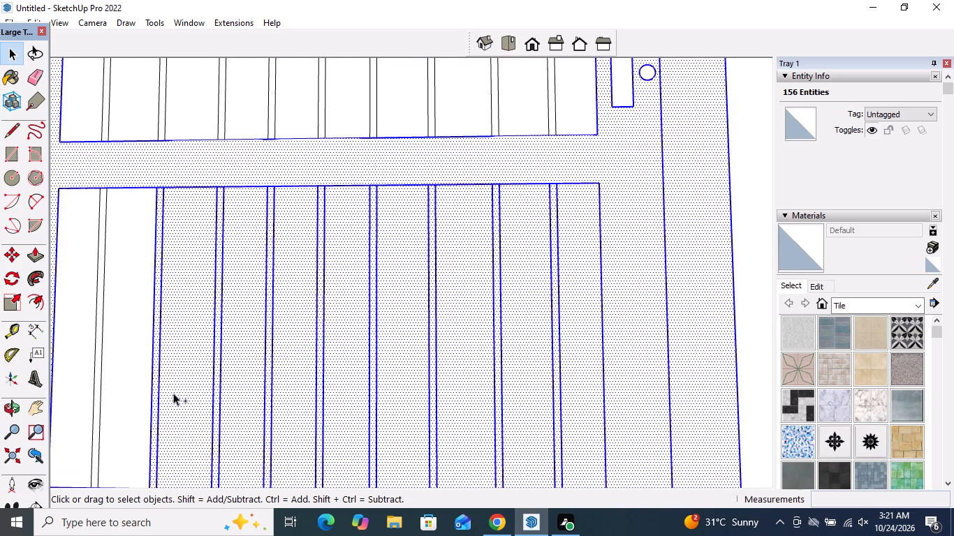
pyautogui.keyDown('ctrl'); pyautogui.click(174, 393); pyautogui.keyUp('ctrl')
pyautogui.keyDown('ctrl'); pyautogui.doubleClick(94, 394); pyautogui.keyUp('ctrl')
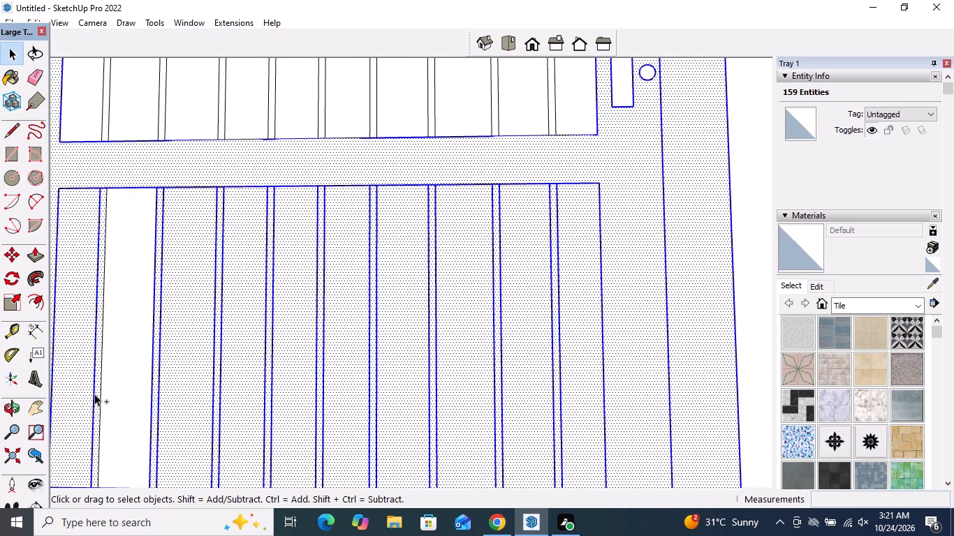
pyautogui.keyDown('ctrl'); pyautogui.doubleClick(119, 421); pyautogui.keyUp('ctrl')
# Add the slats and grooves of the hinge-side half of the door's arched upper panel, with their edges, to the selection.
pyautogui.keyDown('ctrl'); pyautogui.scroll(-7, 132, 454); pyautogui.keyUp('ctrl')
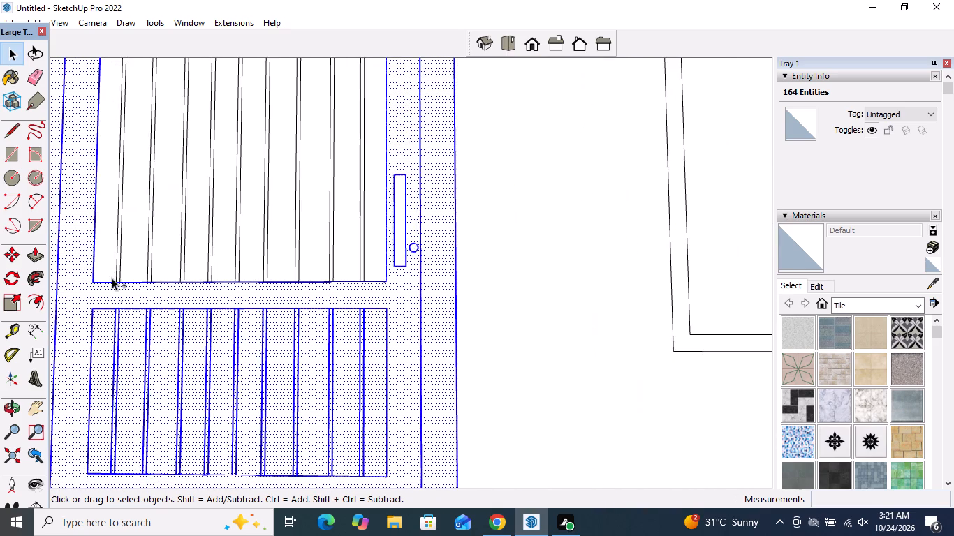
pyautogui.keyDown('ctrl'); pyautogui.scroll(4, 96, 265); pyautogui.keyUp('ctrl')
pyautogui.keyDown('ctrl'); pyautogui.doubleClick(115, 269); pyautogui.keyUp('ctrl')
pyautogui.keyDown('ctrl'); pyautogui.doubleClick(142, 260); pyautogui.keyUp('ctrl')
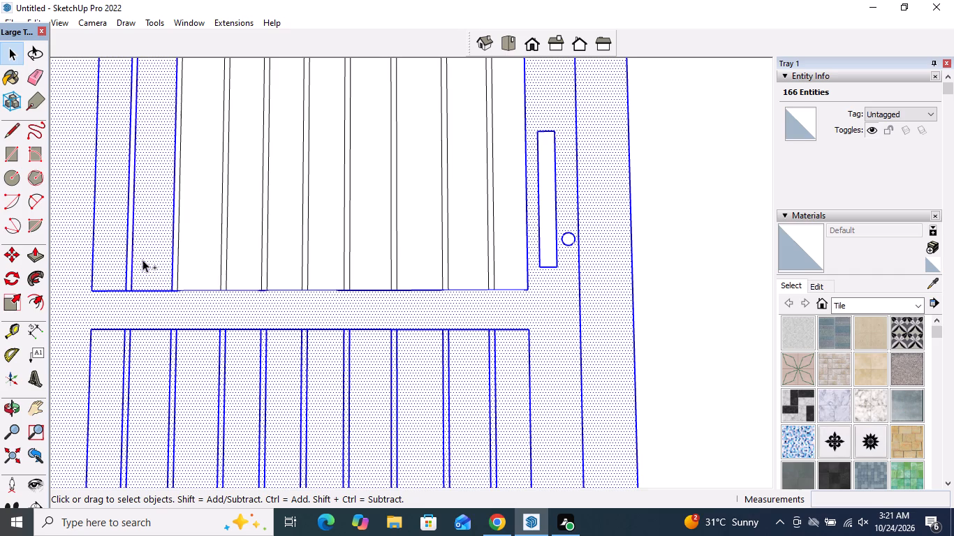
pyautogui.keyDown('ctrl'); pyautogui.scroll(9, 137, 262); pyautogui.keyUp('ctrl')
pyautogui.keyDown('ctrl'); pyautogui.doubleClick(124, 263); pyautogui.keyUp('ctrl')
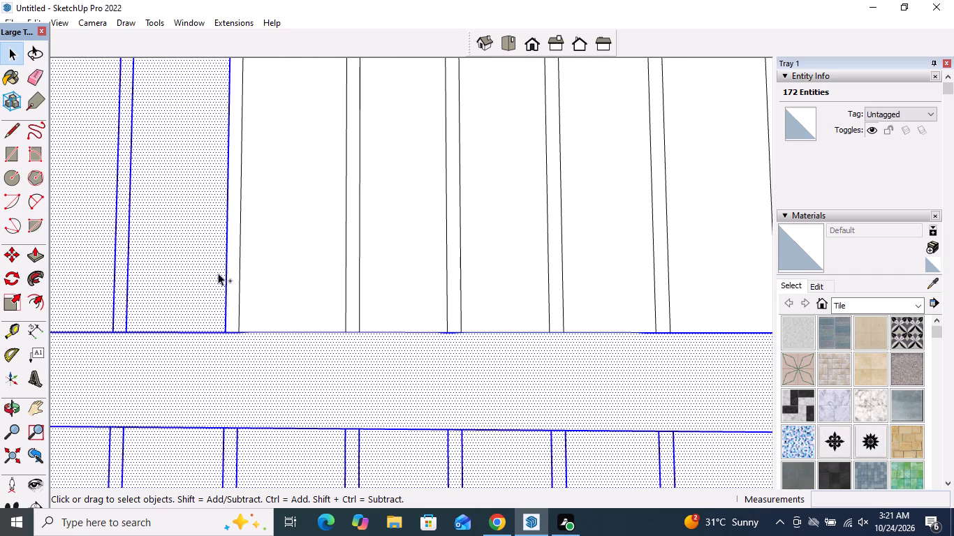
pyautogui.keyDown('ctrl'); pyautogui.doubleClick(230, 273); pyautogui.keyUp('ctrl')
pyautogui.keyDown('ctrl'); pyautogui.doubleClick(269, 273); pyautogui.keyUp('ctrl')
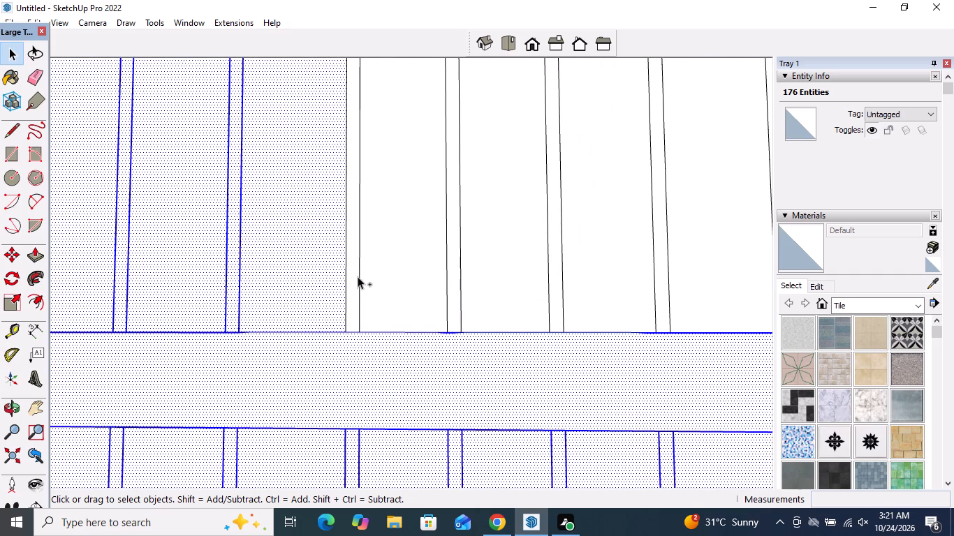
pyautogui.keyDown('ctrl'); pyautogui.doubleClick(348, 277); pyautogui.keyUp('ctrl')
pyautogui.keyDown('ctrl'); pyautogui.doubleClick(384, 281); pyautogui.keyUp('ctrl')
pyautogui.keyDown('ctrl'); pyautogui.doubleClick(450, 284); pyautogui.keyUp('ctrl')
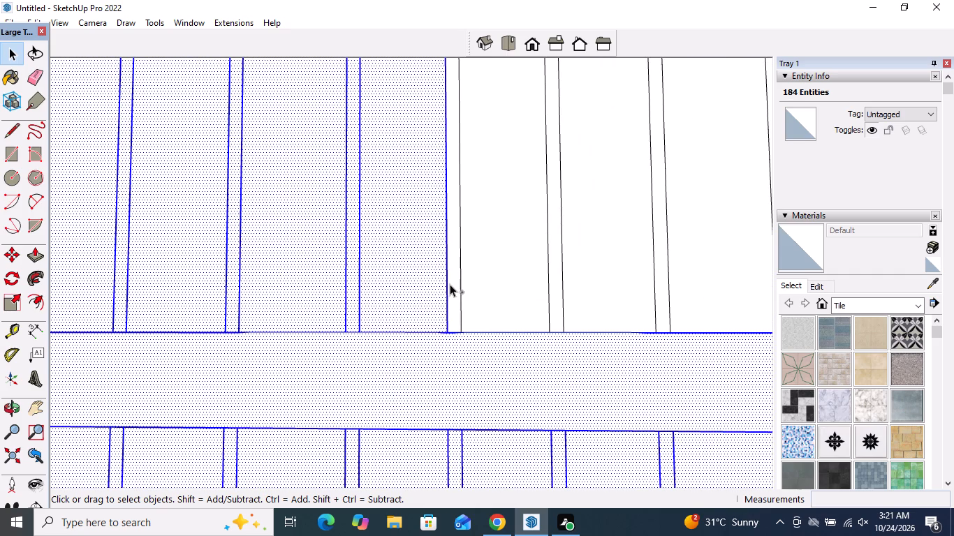
pyautogui.keyDown('ctrl'); pyautogui.doubleClick(506, 285); pyautogui.keyUp('ctrl')
pyautogui.keyDown('ctrl'); pyautogui.doubleClick(555, 286); pyautogui.keyUp('ctrl')
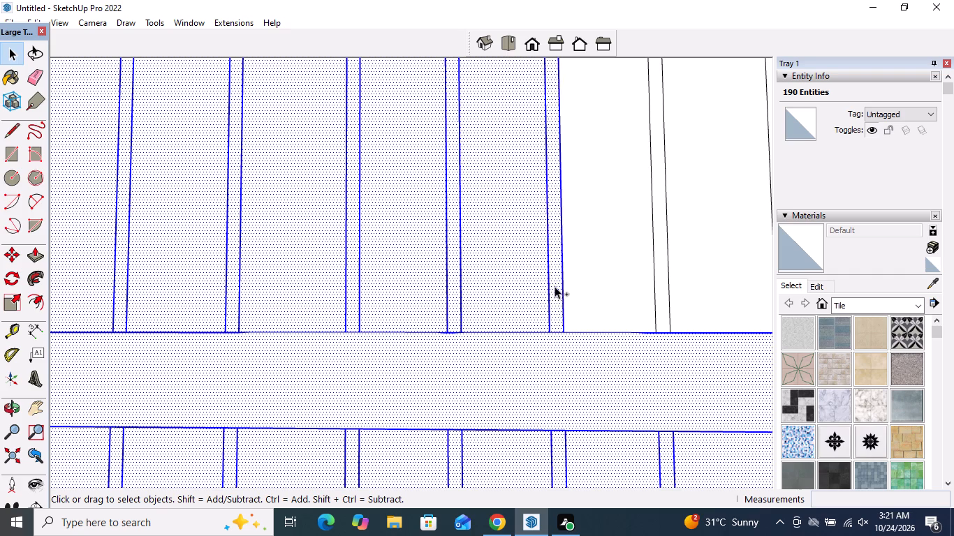
# Add the remaining slats and grooves of the arched upper panel, up to its handle-side edge, to the selection.
pyautogui.keyDown('ctrl'); pyautogui.scroll(-10, 378, 338); pyautogui.keyUp('ctrl')
pyautogui.keyDown('ctrl'); pyautogui.scroll(2, 675, 299); pyautogui.keyUp('ctrl')
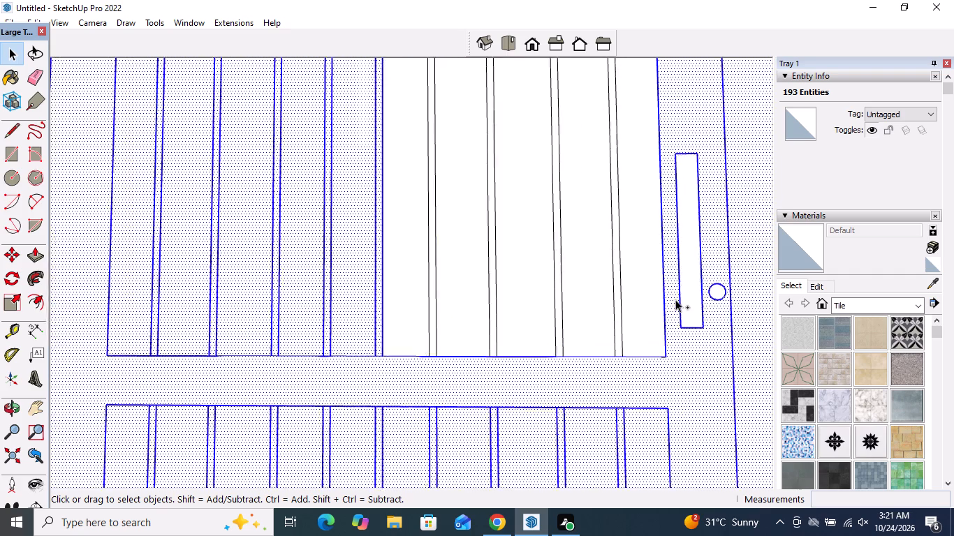
pyautogui.keyDown('ctrl'); pyautogui.scroll(6, 675, 299); pyautogui.keyUp('ctrl')
pyautogui.keyDown('ctrl'); pyautogui.doubleClick(225, 337); pyautogui.keyUp('ctrl')
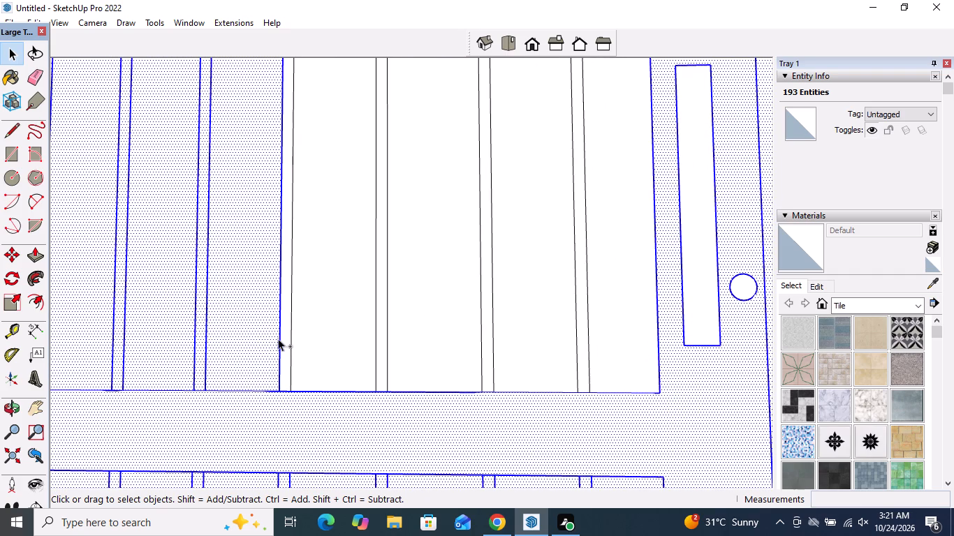
pyautogui.keyDown('ctrl'); pyautogui.doubleClick(284, 336); pyautogui.keyUp('ctrl')
pyautogui.keyDown('ctrl'); pyautogui.doubleClick(328, 336); pyautogui.keyUp('ctrl')
pyautogui.keyDown('ctrl'); pyautogui.doubleClick(381, 336); pyautogui.keyUp('ctrl')
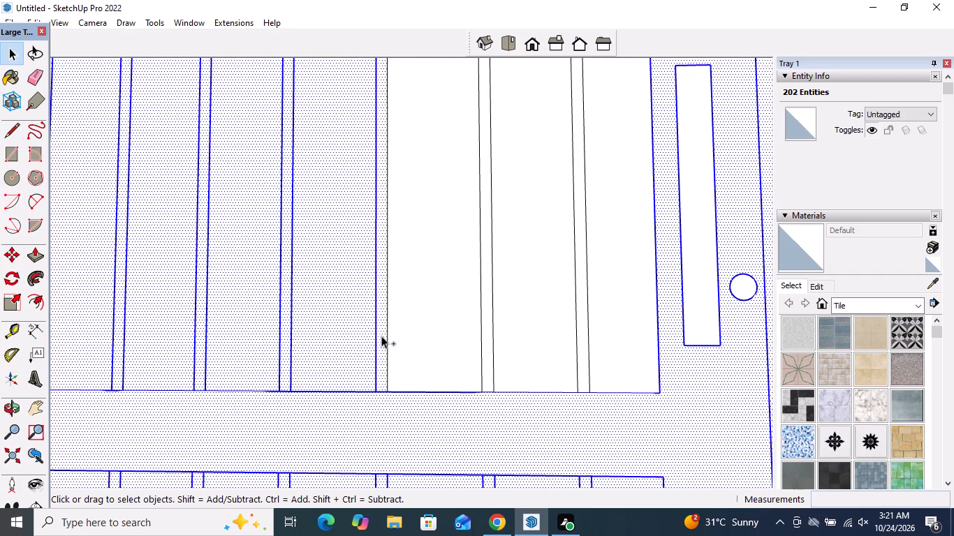
pyautogui.keyDown('ctrl'); pyautogui.doubleClick(428, 338); pyautogui.keyUp('ctrl')
pyautogui.keyDown('ctrl'); pyautogui.doubleClick(484, 339); pyautogui.keyUp('ctrl')
pyautogui.keyDown('ctrl'); pyautogui.doubleClick(558, 342); pyautogui.keyUp('ctrl')
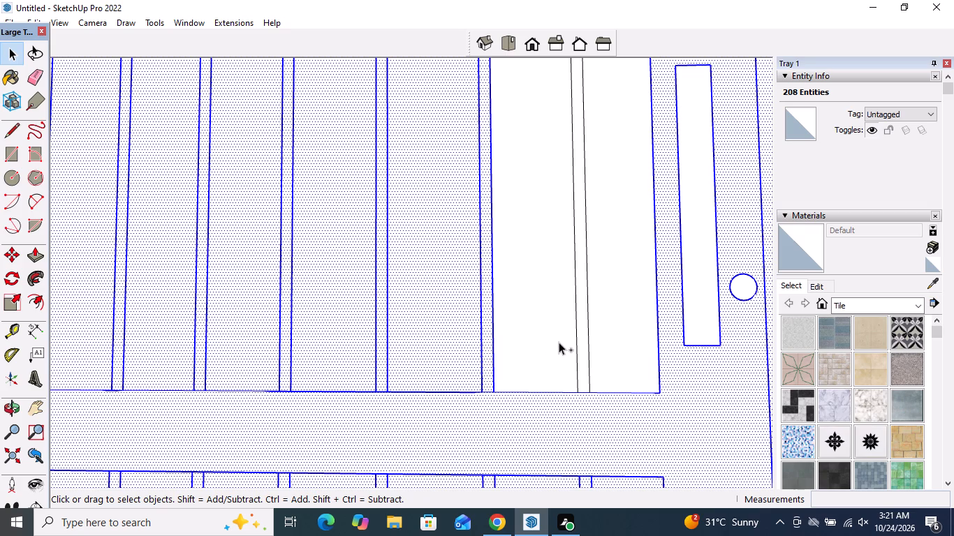
pyautogui.keyDown('ctrl'); pyautogui.doubleClick(581, 343); pyautogui.keyUp('ctrl')
pyautogui.keyDown('ctrl'); pyautogui.doubleClick(597, 341); pyautogui.keyUp('ctrl')
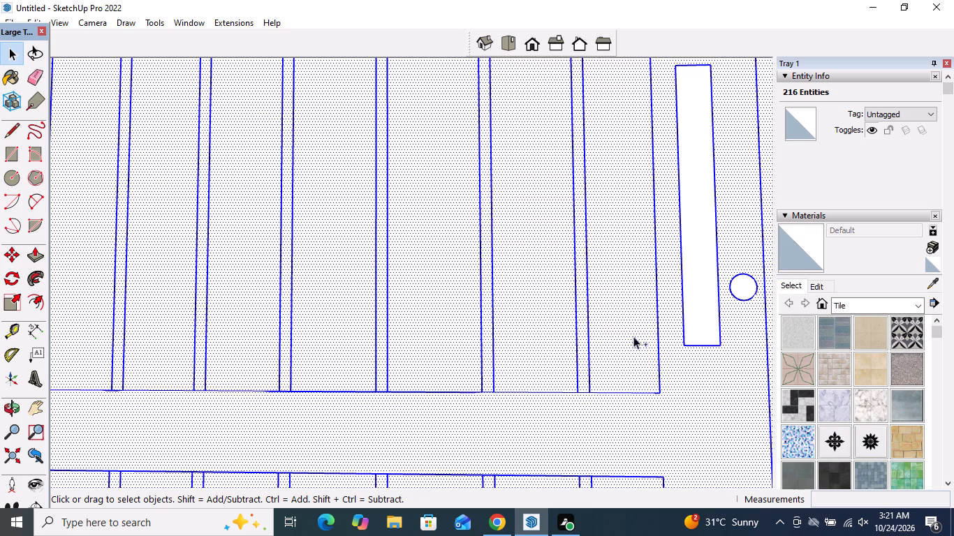
# Add the faces of the door's tall handle plate and round lock to the selection.
pyautogui.keyDown('ctrl'); pyautogui.click(694, 308); pyautogui.keyUp('ctrl')
pyautogui.keyDown('ctrl'); pyautogui.click(694, 308); pyautogui.keyUp('ctrl')
pyautogui.keyDown('ctrl'); pyautogui.doubleClick(628, 369); pyautogui.keyUp('ctrl')
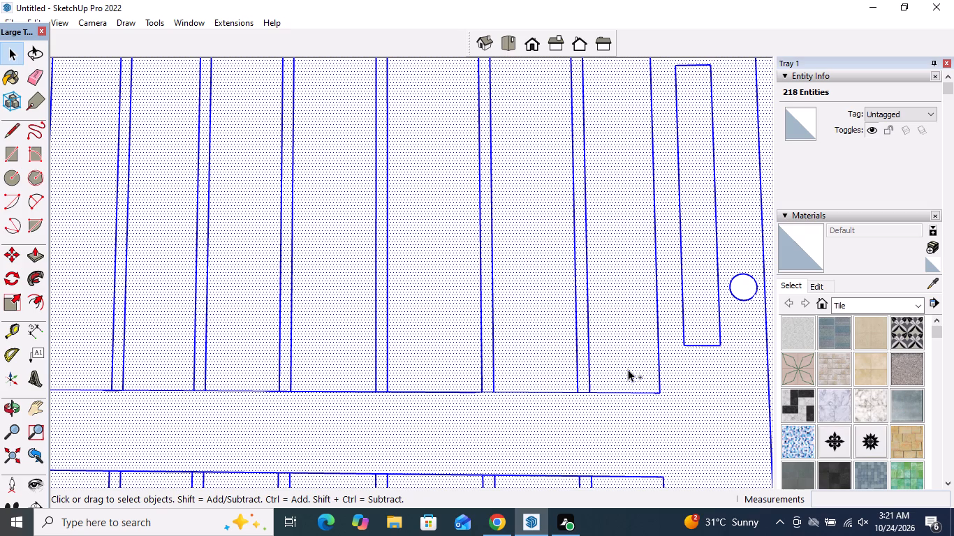
pyautogui.keyDown('ctrl'); pyautogui.doubleClick(748, 292); pyautogui.keyUp('ctrl')
# Add all three frames and panes of the porch window, with their edges, to the selection.
pyautogui.keyDown('ctrl'); pyautogui.scroll(-11, 339, 292); pyautogui.keyUp('ctrl')
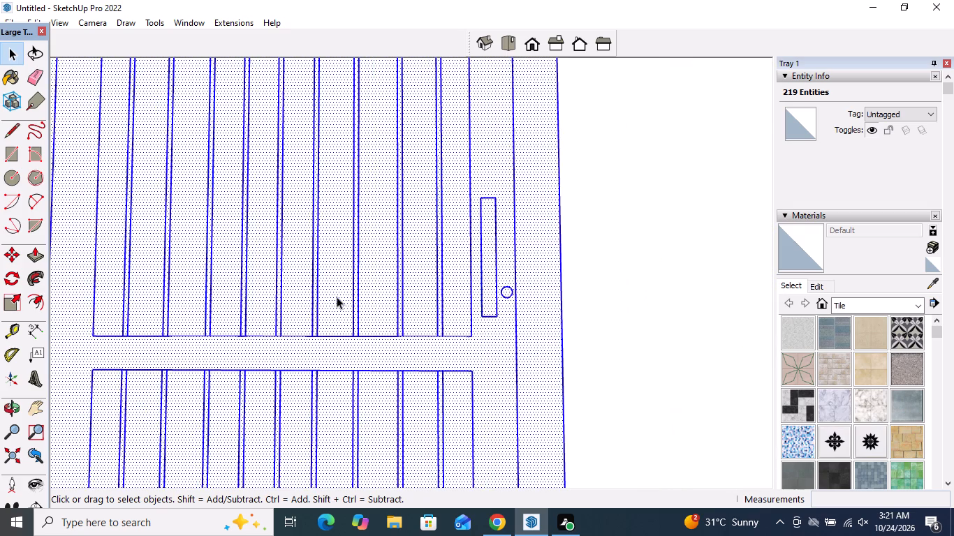
pyautogui.keyDown('ctrl'); pyautogui.scroll(-13, 337, 297); pyautogui.keyUp('ctrl')
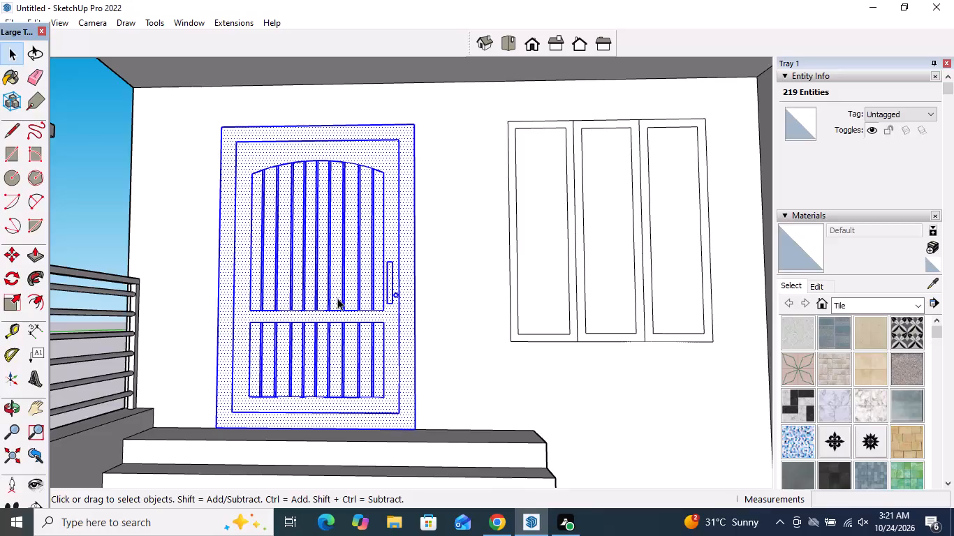
pyautogui.scroll(12, 587, 320)
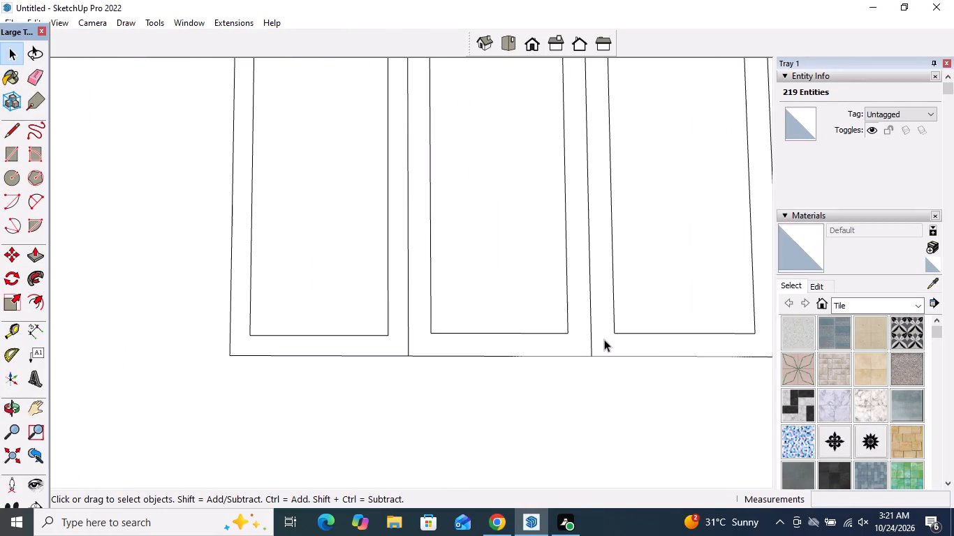
pyautogui.keyDown('ctrl'); pyautogui.doubleClick(606, 337); pyautogui.keyUp('ctrl')
pyautogui.keyDown('ctrl'); pyautogui.doubleClick(568, 342); pyautogui.keyUp('ctrl')
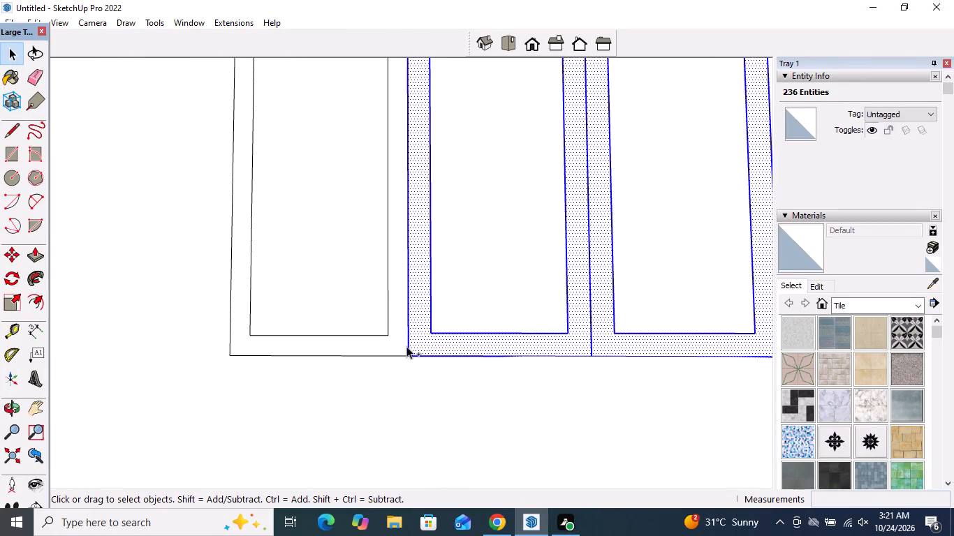
pyautogui.keyDown('ctrl'); pyautogui.doubleClick(402, 345); pyautogui.keyUp('ctrl')
pyautogui.keyDown('ctrl'); pyautogui.scroll(-10, 383, 397); pyautogui.keyUp('ctrl')
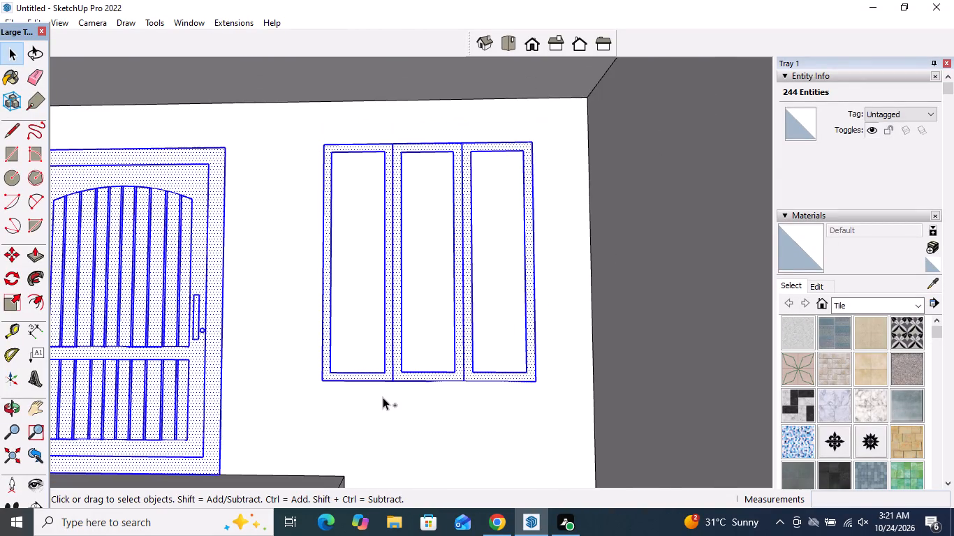
pyautogui.keyDown('ctrl'); pyautogui.scroll(-3, 383, 397); pyautogui.keyUp('ctrl')
pyautogui.keyDown('ctrl'); pyautogui.scroll(5, 352, 311); pyautogui.keyUp('ctrl')
pyautogui.keyDown('ctrl'); pyautogui.doubleClick(361, 306); pyautogui.keyUp('ctrl')
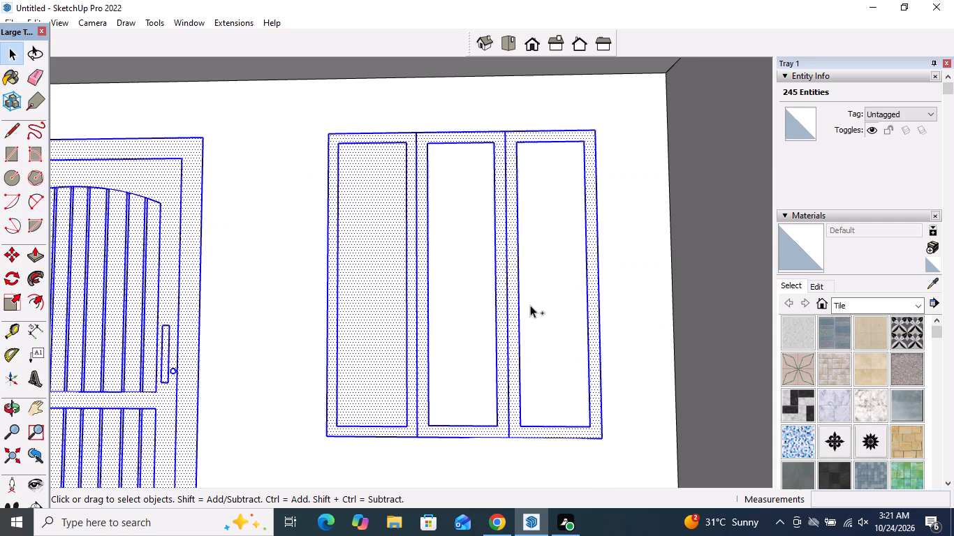
pyautogui.keyDown('ctrl'); pyautogui.doubleClick(453, 301); pyautogui.keyUp('ctrl')
pyautogui.keyDown('ctrl'); pyautogui.doubleClick(568, 309); pyautogui.keyUp('ctrl')
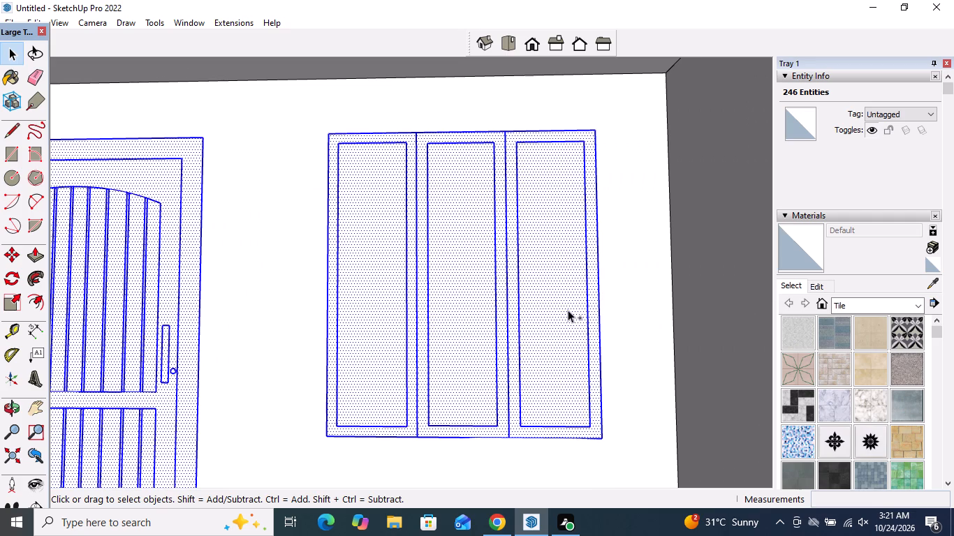
# Copy the selected door and window about 9' 6 13/16" straight up onto the upper-floor balcony wall, then clear the selection.
pyautogui.scroll(-15, 396, 370)
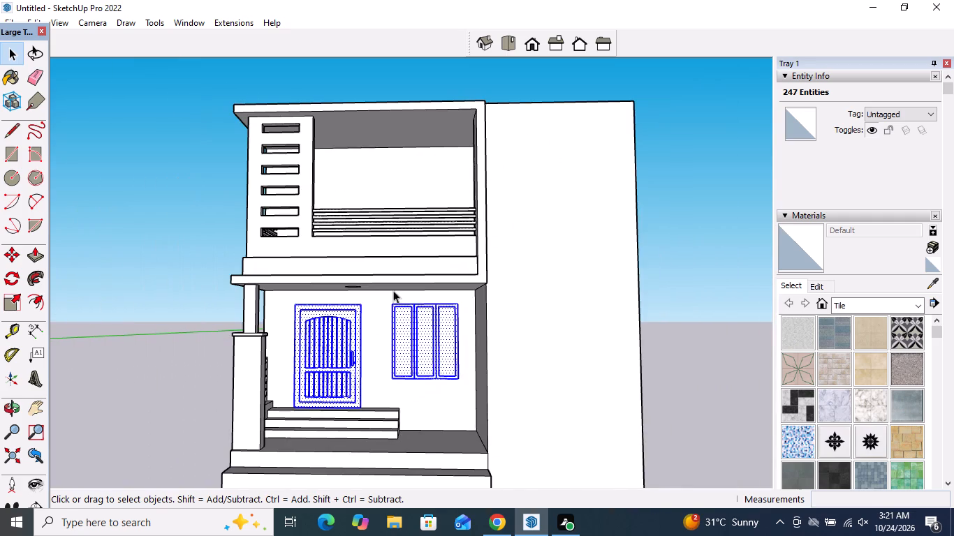
pyautogui.moveTo(389, 314); pyautogui.dragTo(381, 395, button='middle')
pyautogui.scroll(4, 388, 373)
pyautogui.moveTo(392, 334); pyautogui.dragTo(394, 275, button='middle')
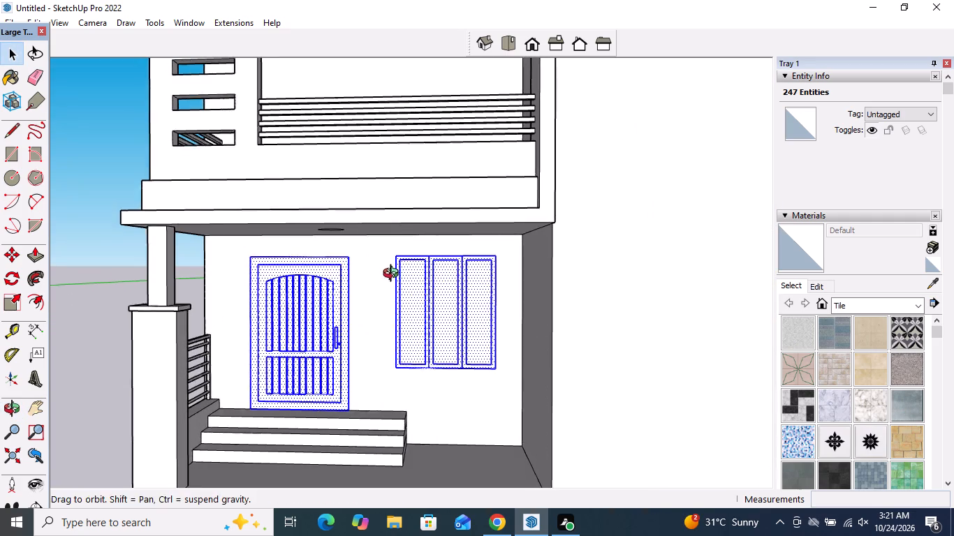
pyautogui.moveTo(394, 275); pyautogui.dragTo(394, 274, button='middle')
pyautogui.click(11, 255)
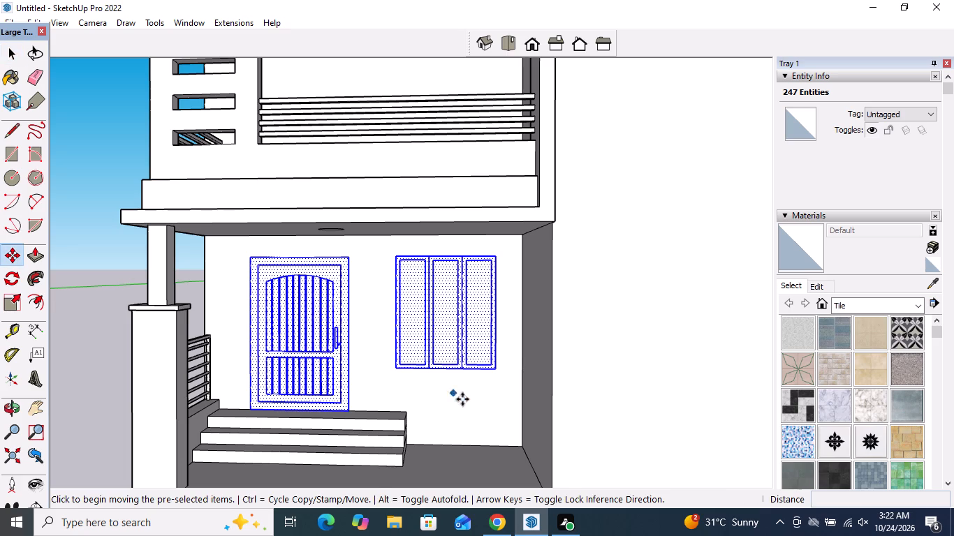
pyautogui.scroll(6, 499, 362)
pyautogui.click(491, 372)
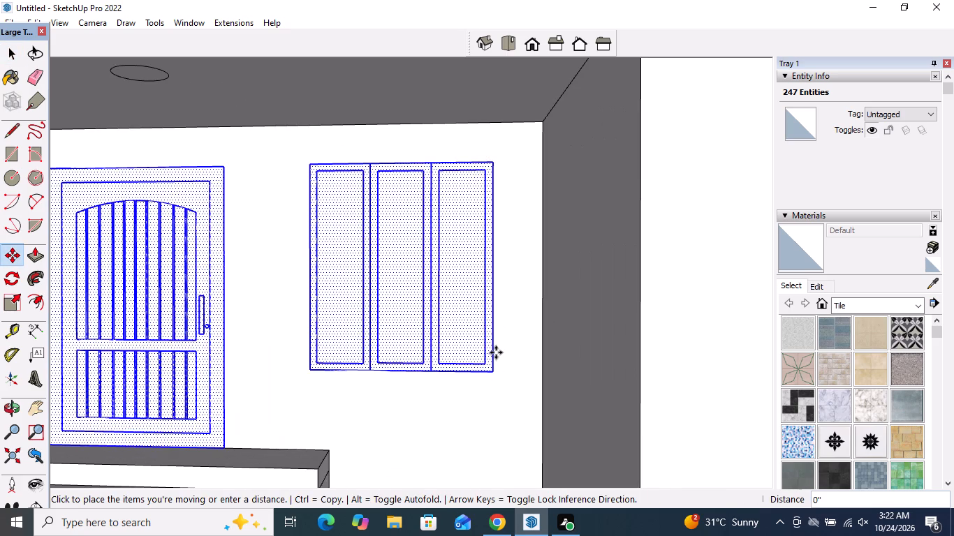
pyautogui.scroll(-11, 476, 393)
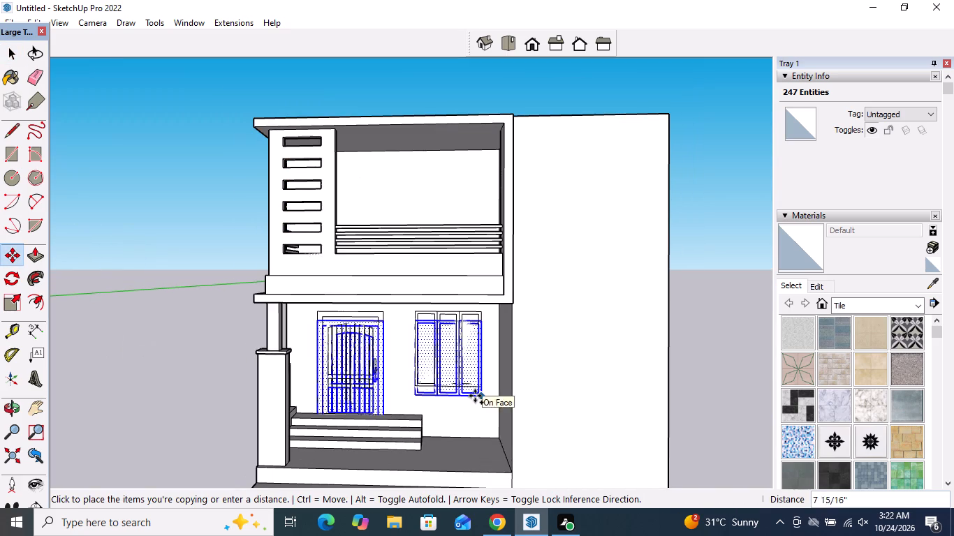
pyautogui.scroll(8, 480, 194)
pyautogui.moveTo(478, 196); pyautogui.dragTo(474, 287, button='middle')
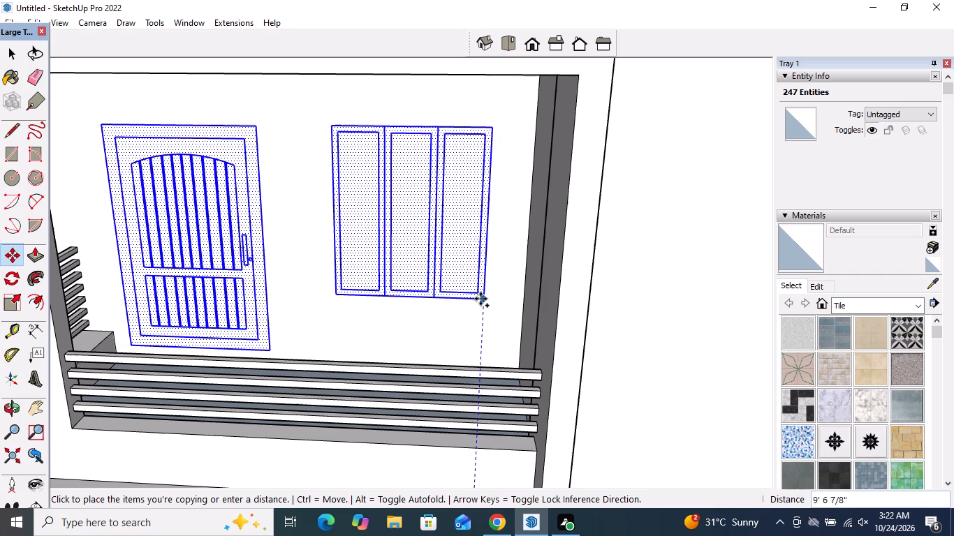
pyautogui.moveTo(480, 299); pyautogui.dragTo(480, 312, button='middle')
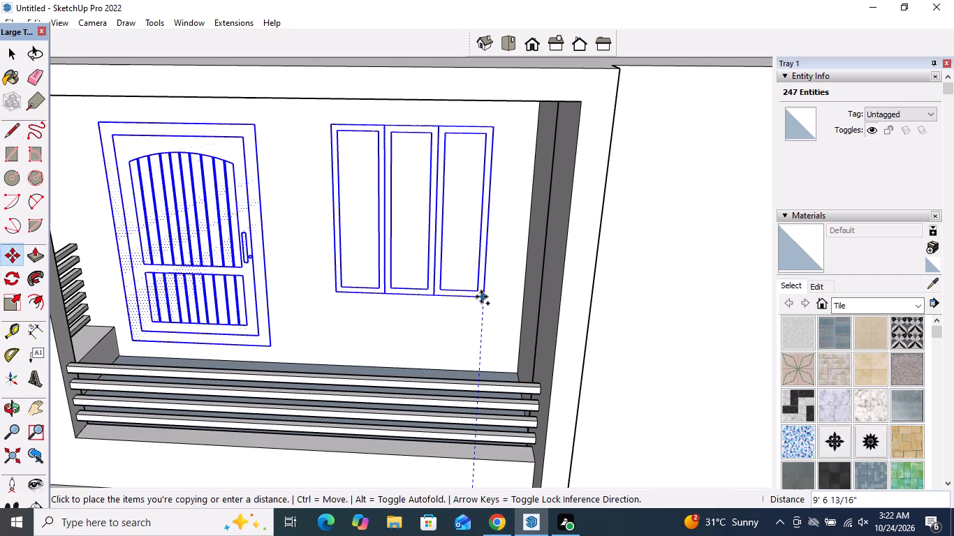
pyautogui.click(481, 297)
pyautogui.press('space')
pyautogui.scroll(-4, 499, 256)
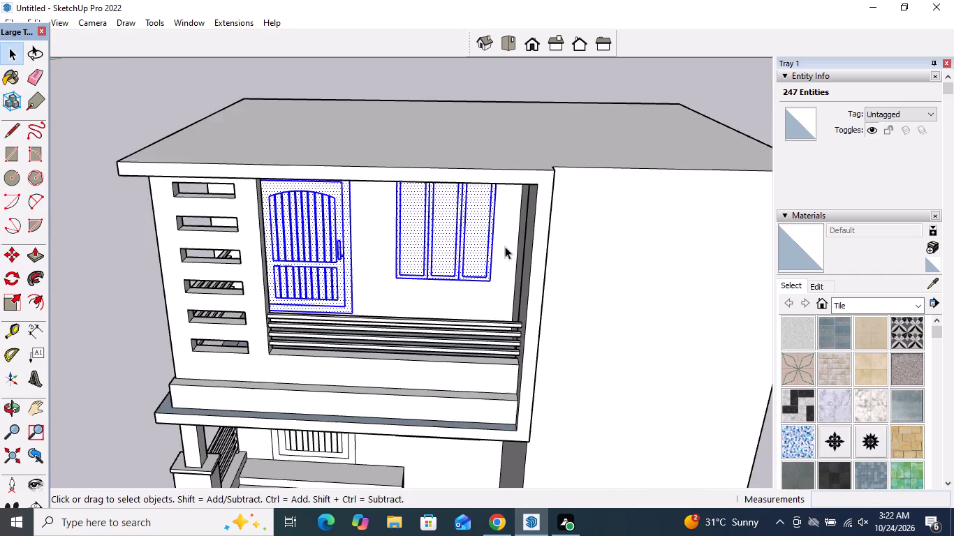
pyautogui.scroll(-6, 505, 246)
pyautogui.click(89, 364)
# Examine the copied balcony door and window against the porch ones from the front and across the whole facade.
pyautogui.moveTo(404, 339); pyautogui.dragTo(414, 275, button='middle')
pyautogui.scroll(6, 414, 272)
pyautogui.moveTo(419, 230); pyautogui.dragTo(432, 147, button='middle')
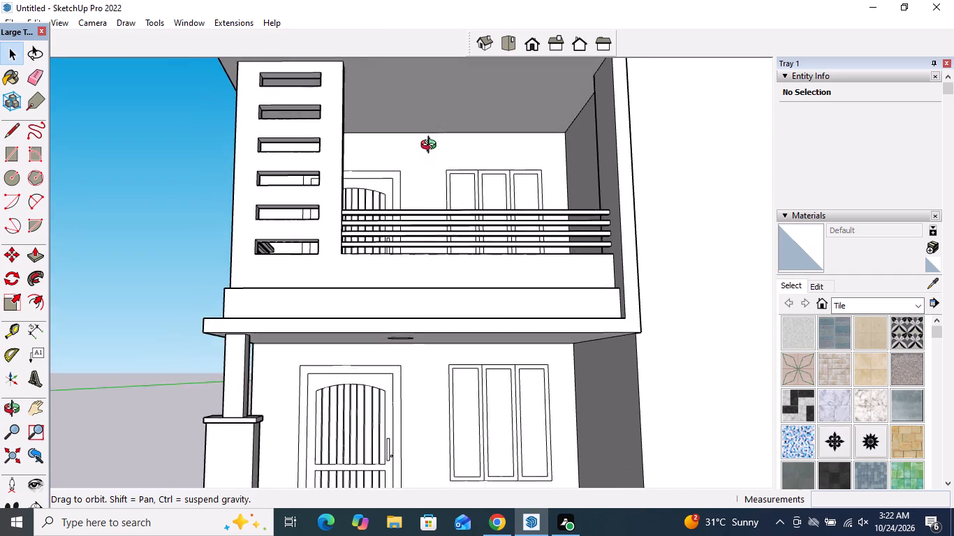
pyautogui.moveTo(432, 147); pyautogui.dragTo(432, 146, button='middle')
pyautogui.scroll(-11, 427, 267)
pyautogui.moveTo(441, 241); pyautogui.dragTo(440, 311, button='middle')
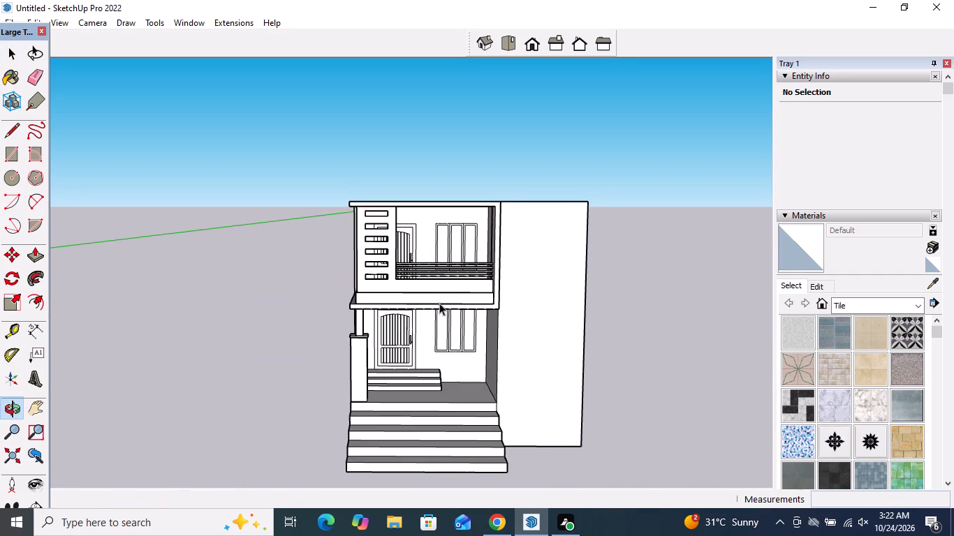
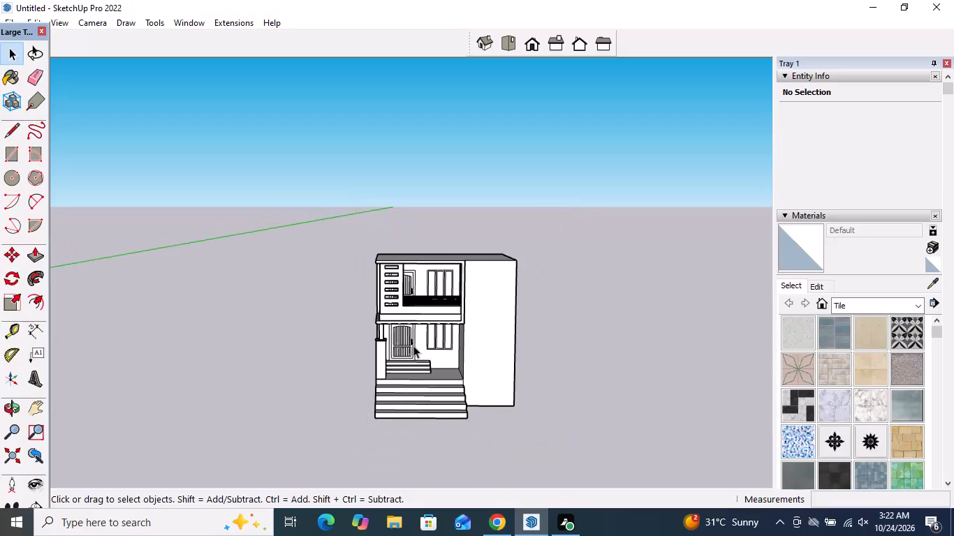
# Examine the two-storey house's front facade, balcony railings and slotted column from several angles.
pyautogui.moveTo(407, 334); pyautogui.dragTo(558, 342, button='middle')
pyautogui.scroll(9, 416, 282)
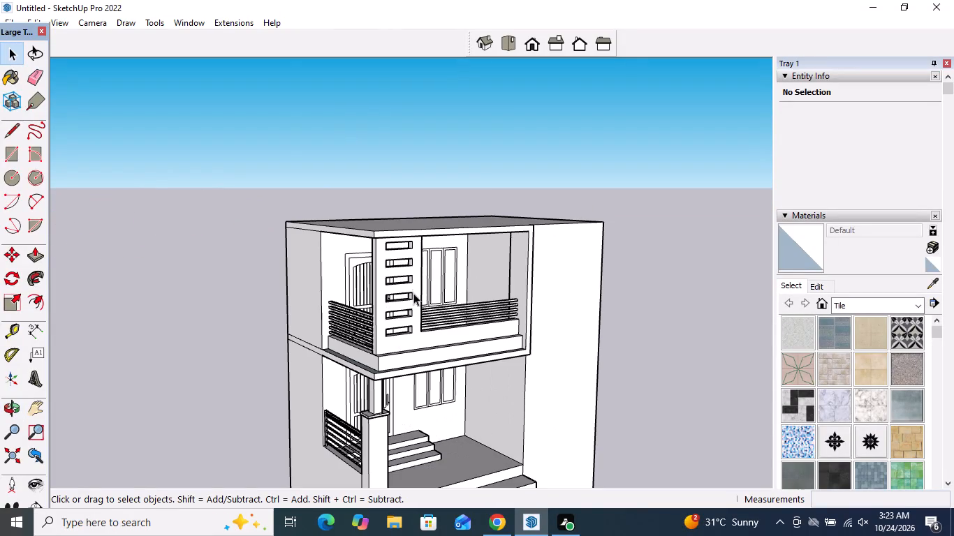
pyautogui.moveTo(413, 306); pyautogui.dragTo(525, 297, button='middle')
pyautogui.scroll(5, 523, 299)
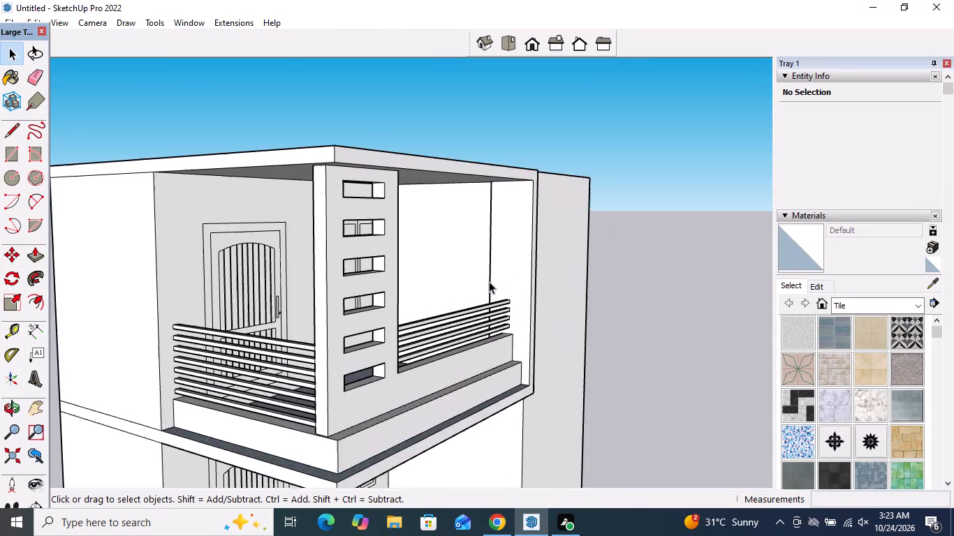
pyautogui.scroll(3, 489, 281)
pyautogui.moveTo(439, 244); pyautogui.dragTo(335, 245, button='middle')
pyautogui.scroll(-8, 335, 245)
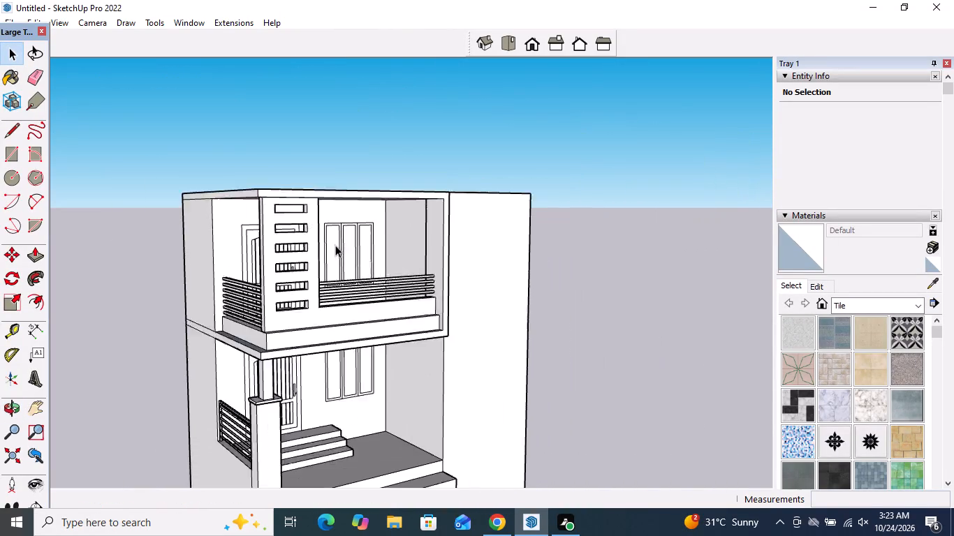
pyautogui.scroll(-2, 335, 245)
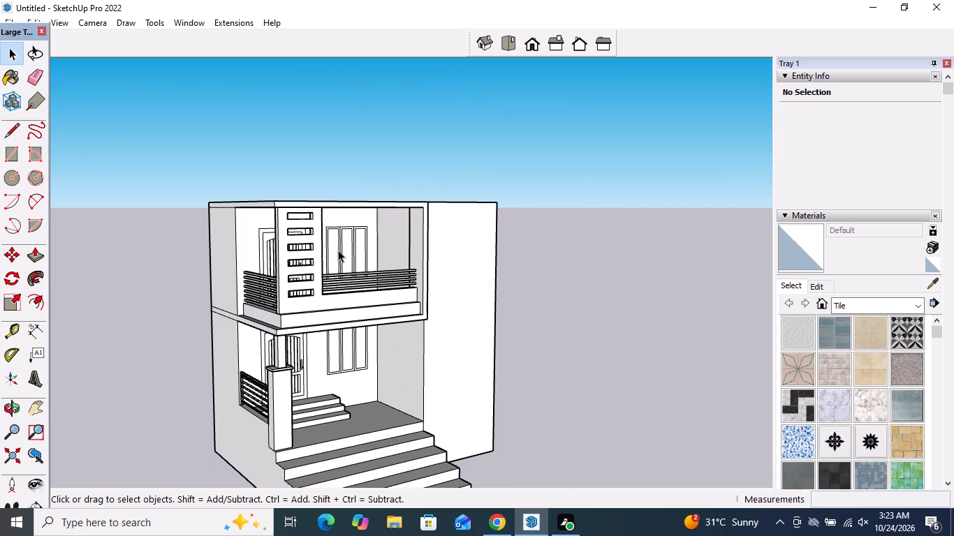
pyautogui.scroll(-4, 313, 325)
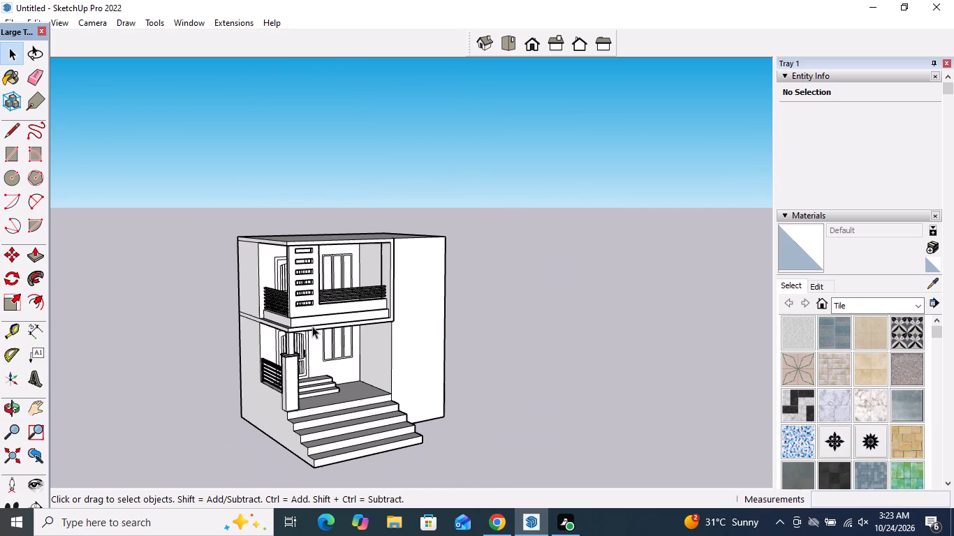
pyautogui.scroll(-3, 360, 346)
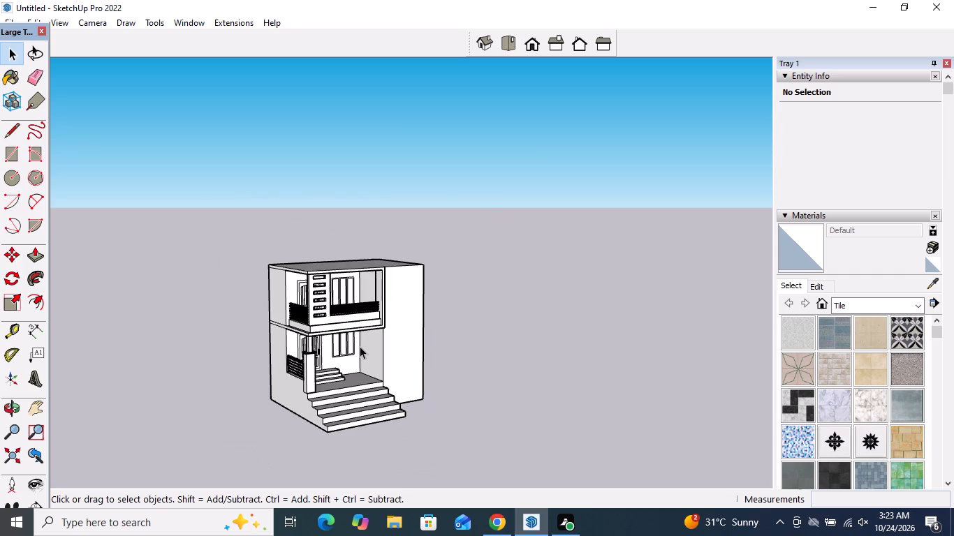
# Push/Pull the flat roof's top face upward about 2' 7 1/4" to form the parapet block.
pyautogui.moveTo(399, 301); pyautogui.dragTo(331, 321, button='middle')
pyautogui.scroll(4, 393, 253)
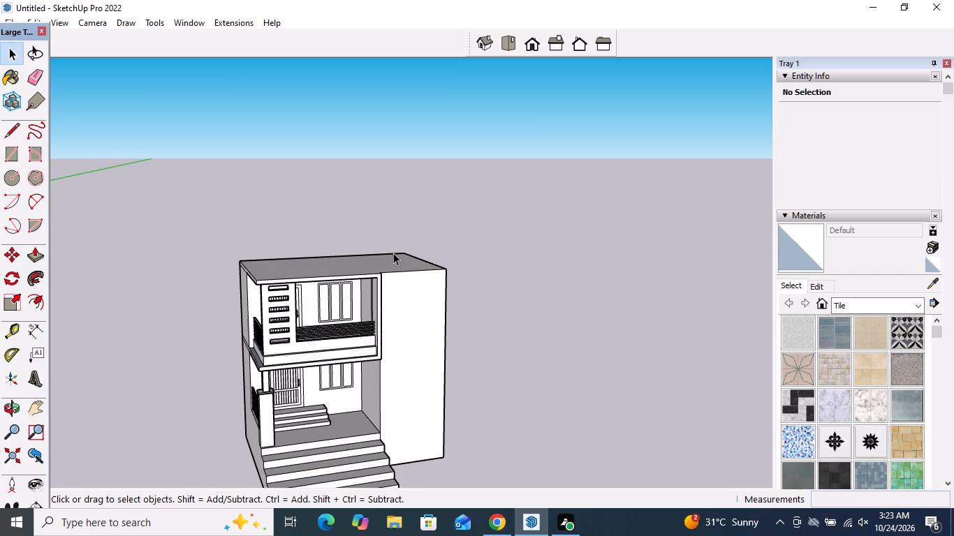
pyautogui.scroll(1, 393, 253)
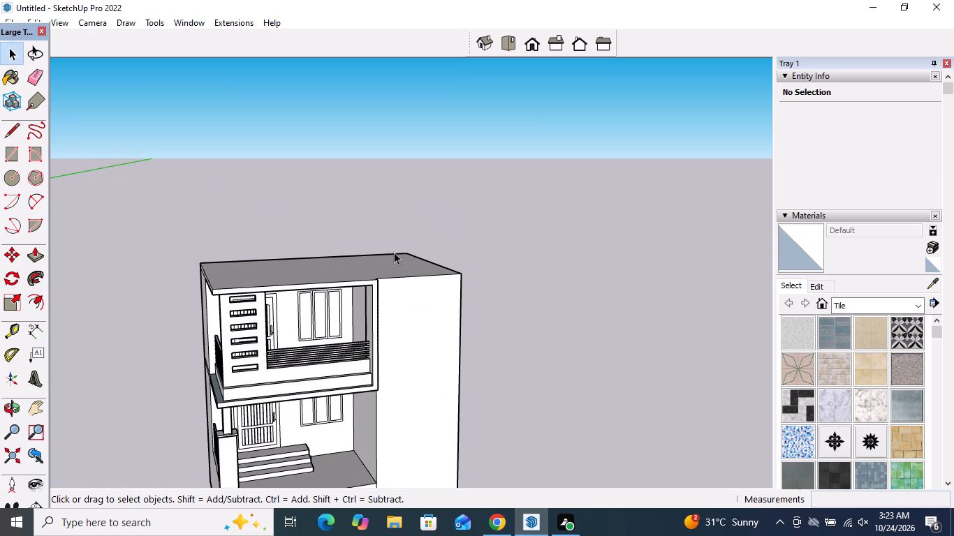
pyautogui.moveTo(394, 252); pyautogui.dragTo(228, 232, button='middle')
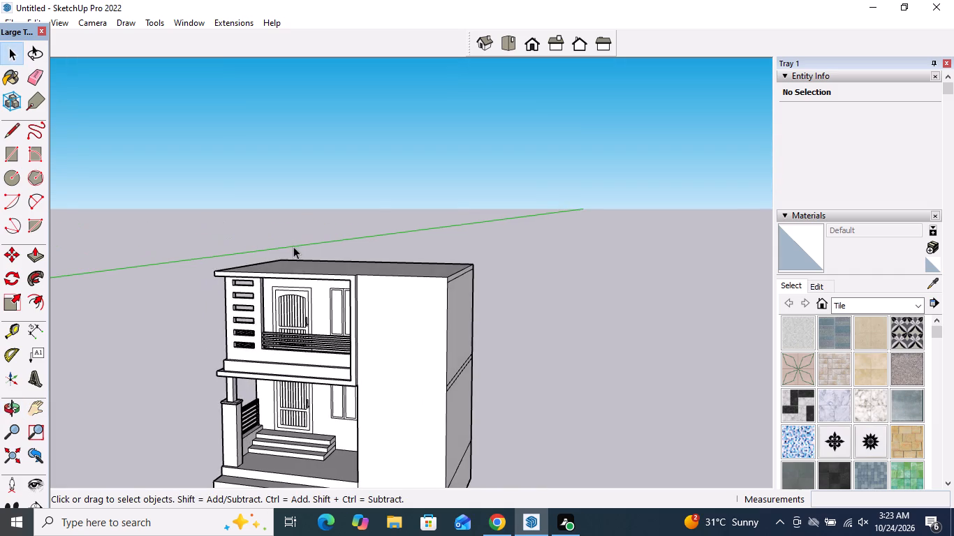
pyautogui.scroll(3, 293, 246)
pyautogui.moveTo(312, 269); pyautogui.dragTo(393, 339, button='middle')
pyautogui.click(41, 261)
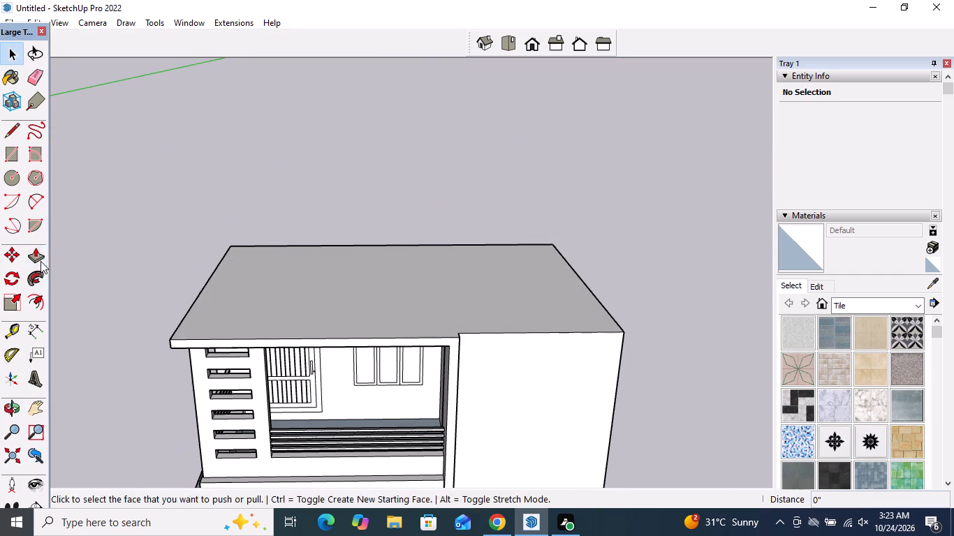
pyautogui.click(474, 283)
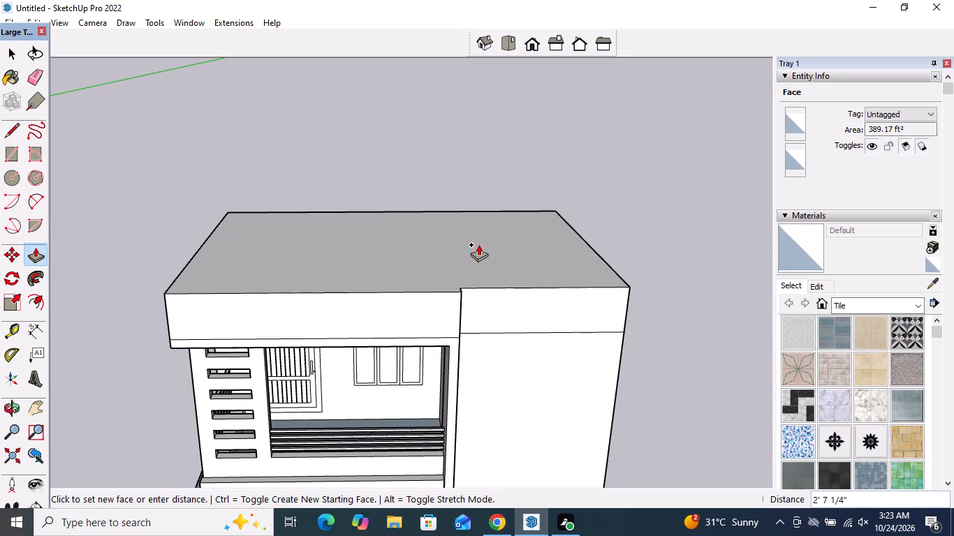
pyautogui.click(478, 244)
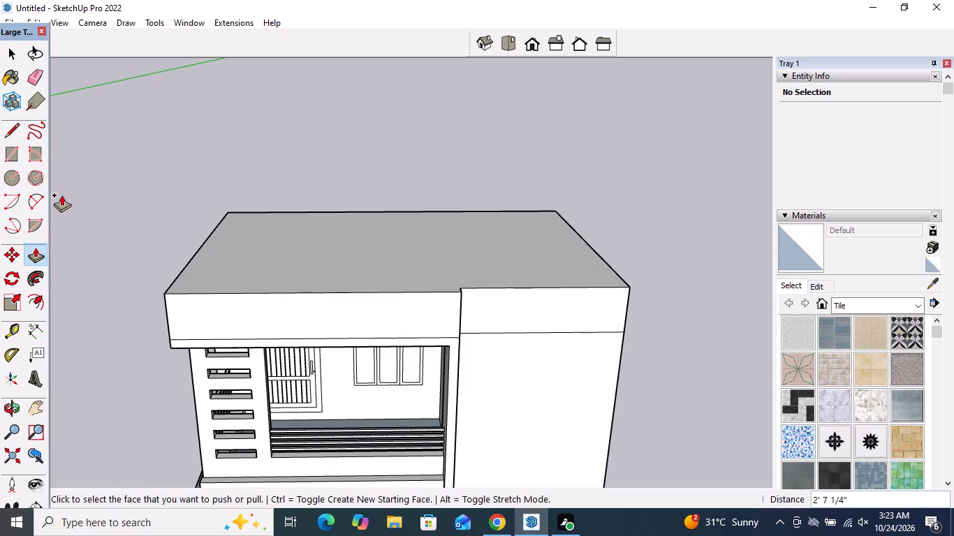
pyautogui.press('space')
# Examine the raised roof block, balcony, slotted column and side walls from above, the front and both sides.
pyautogui.scroll(-5, 244, 223)
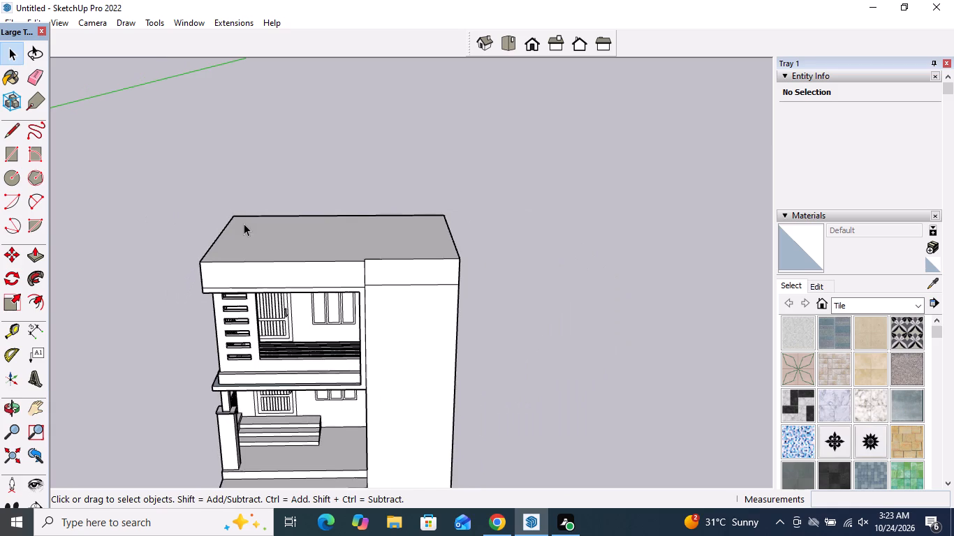
pyautogui.moveTo(250, 223); pyautogui.dragTo(241, 345, button='middle')
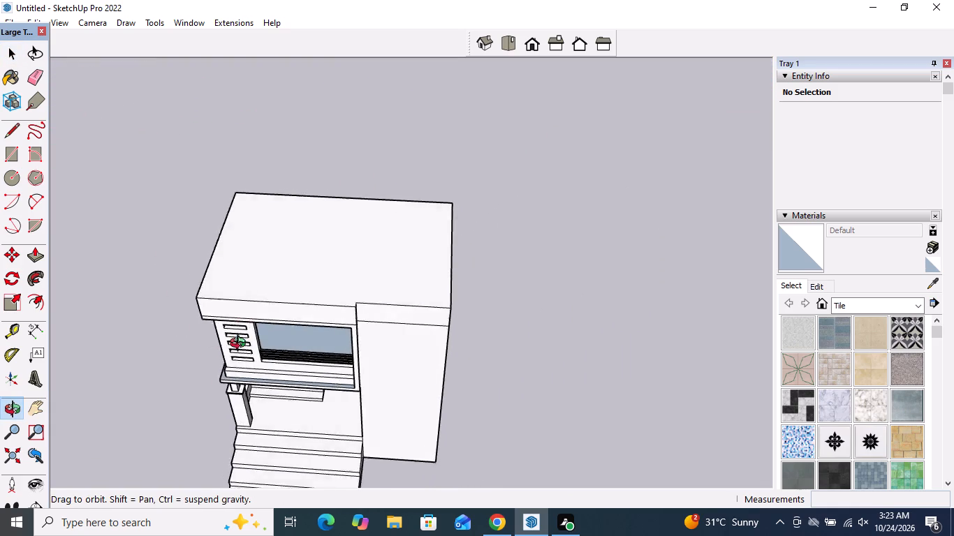
pyautogui.moveTo(241, 345); pyautogui.dragTo(281, 319, button='middle')
pyautogui.moveTo(279, 311); pyautogui.dragTo(298, 188, button='middle')
pyautogui.moveTo(283, 335); pyautogui.dragTo(315, 251, button='middle')
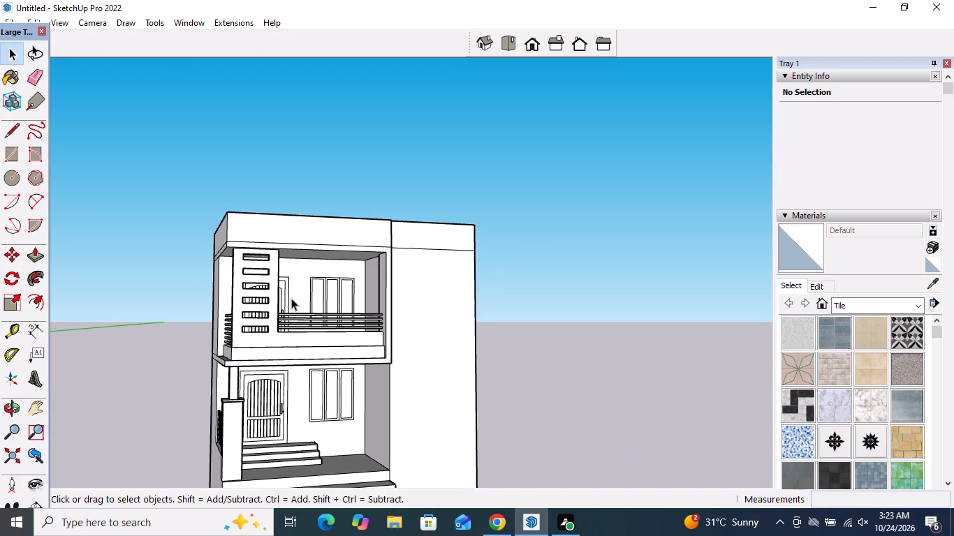
pyautogui.scroll(13, 247, 293)
pyautogui.scroll(-4, 309, 297)
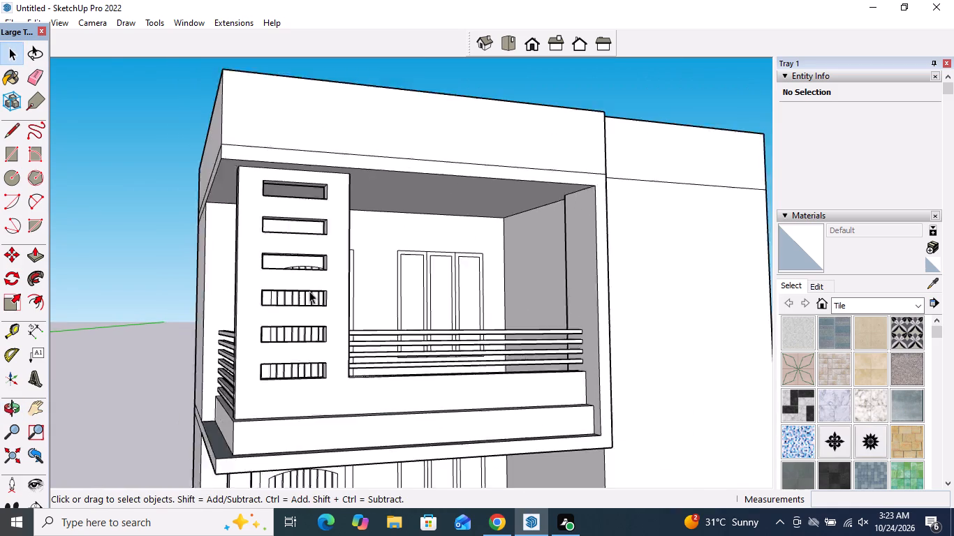
pyautogui.scroll(-1, 309, 291)
pyautogui.moveTo(304, 284); pyautogui.dragTo(748, 301, button='middle')
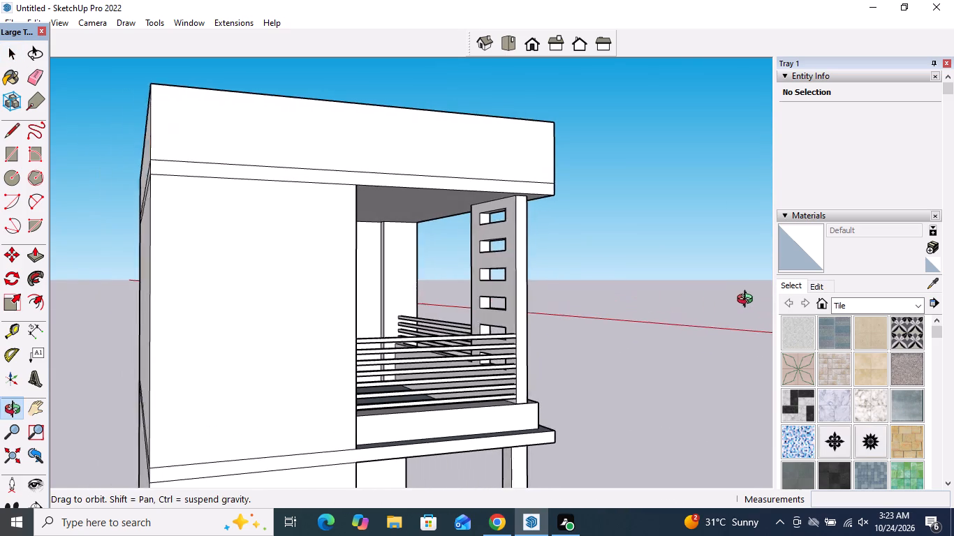
pyautogui.moveTo(748, 301); pyautogui.dragTo(148, 338, button='middle')
pyautogui.scroll(-5, 208, 279)
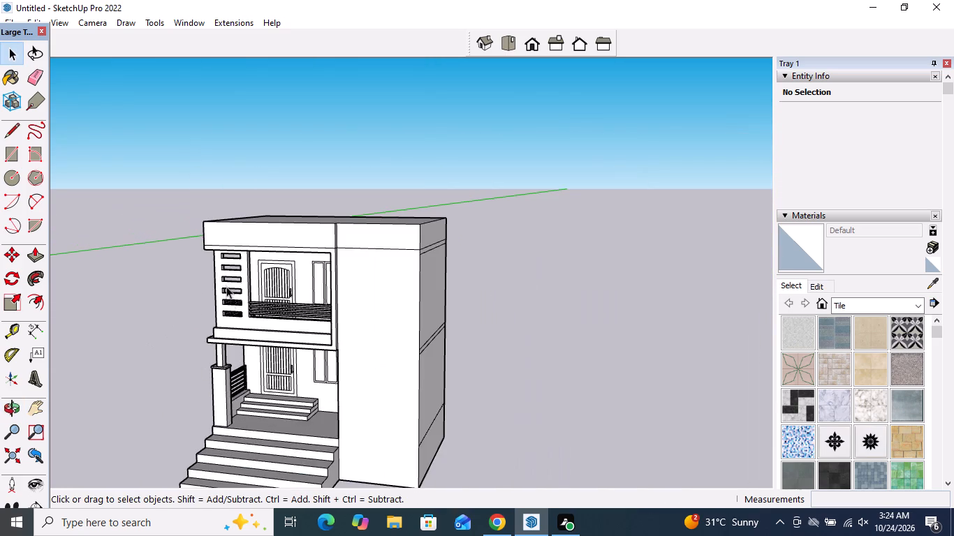
pyautogui.scroll(12, 230, 311)
pyautogui.moveTo(230, 311); pyautogui.dragTo(270, 232, button='middle')
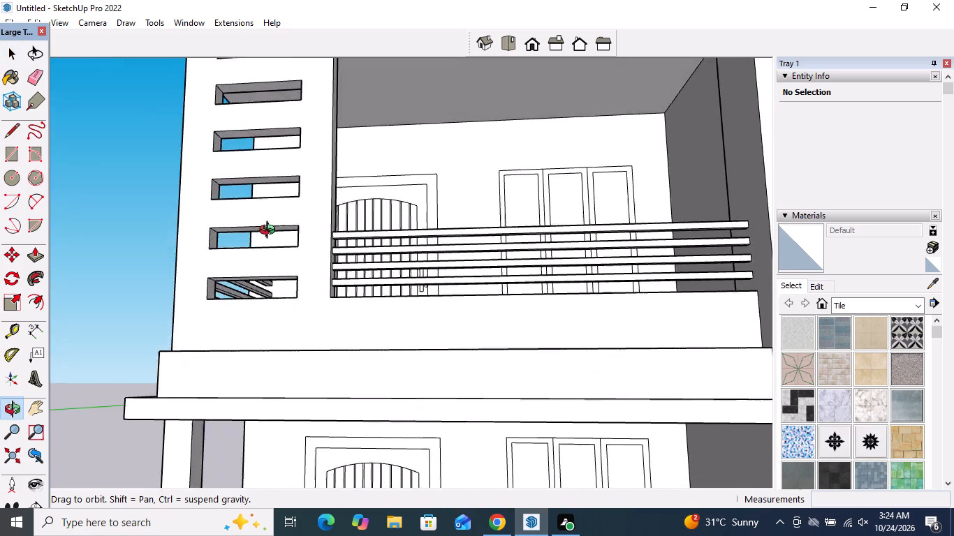
pyautogui.moveTo(270, 232); pyautogui.dragTo(349, 326, button='middle')
pyautogui.scroll(-5, 330, 364)
pyautogui.moveTo(308, 364); pyautogui.dragTo(518, 357, button='middle')
pyautogui.scroll(9, 459, 343)
pyautogui.scroll(-8, 402, 327)
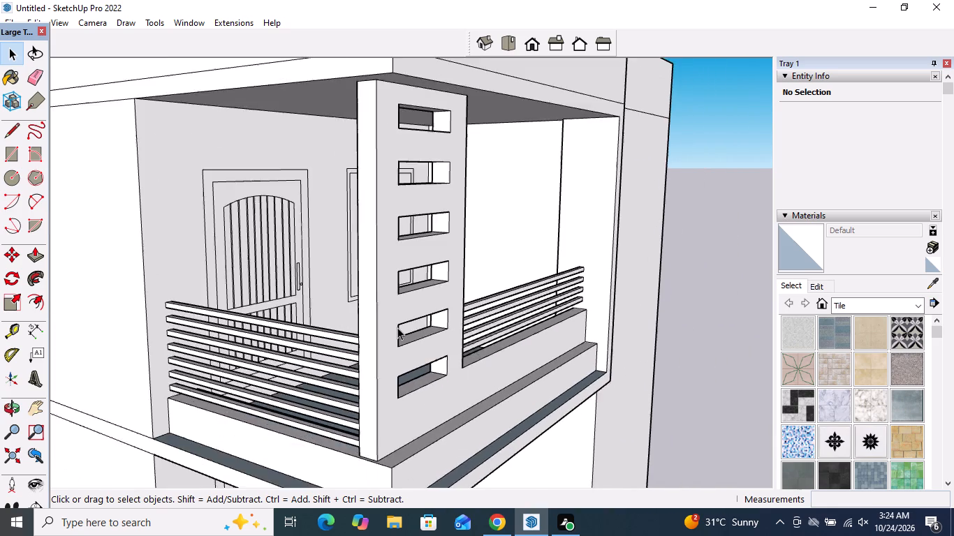
pyautogui.scroll(-8, 397, 327)
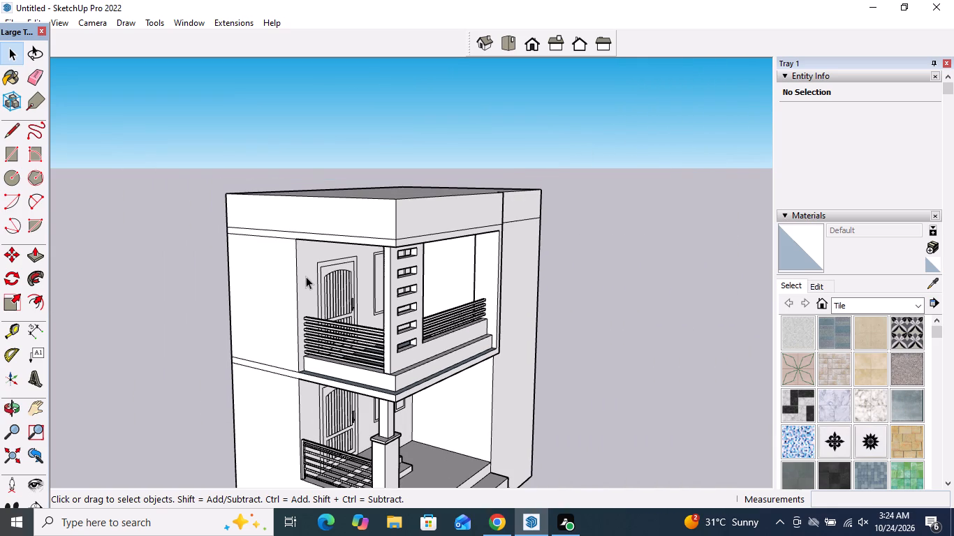
pyautogui.scroll(-3, 306, 276)
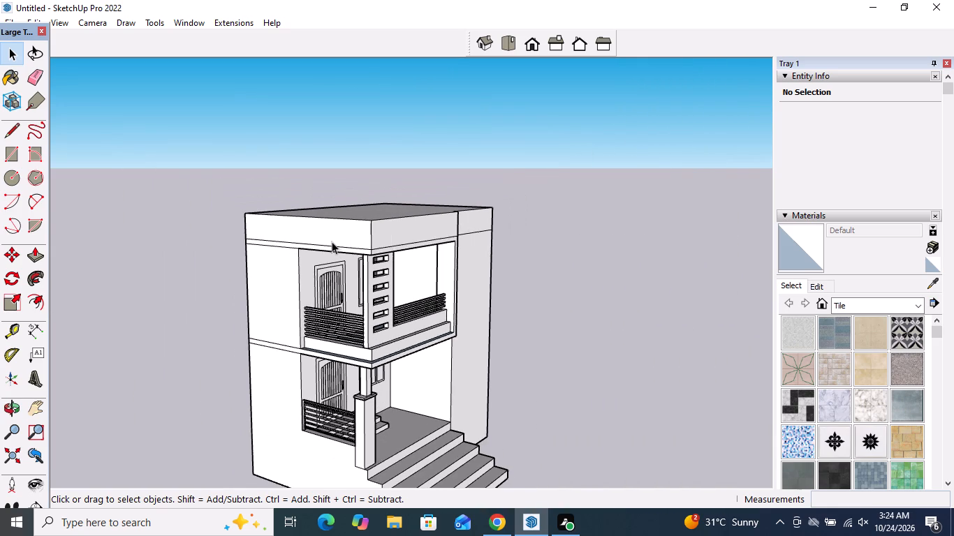
pyautogui.moveTo(330, 242); pyautogui.dragTo(311, 274, button='middle')
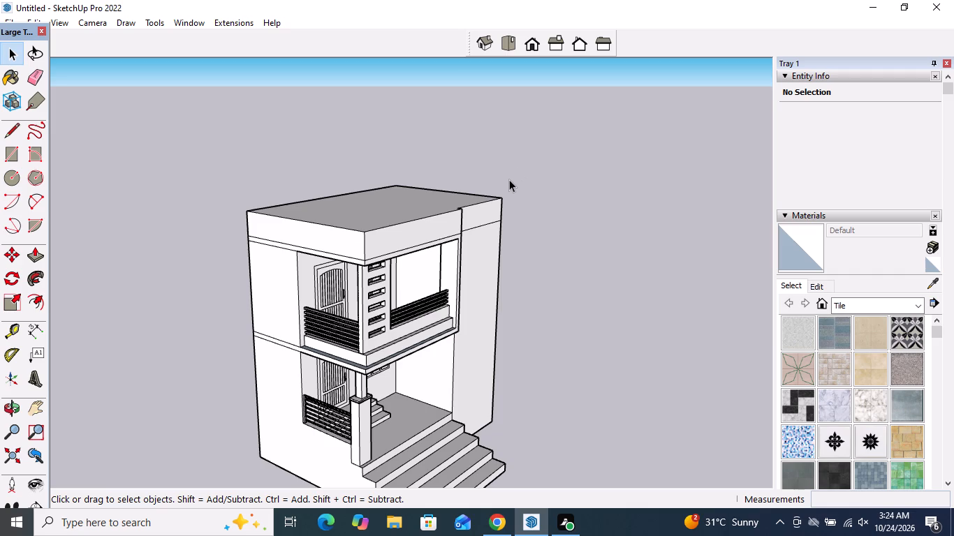
pyautogui.moveTo(508, 179); pyautogui.dragTo(467, 179, button='middle')
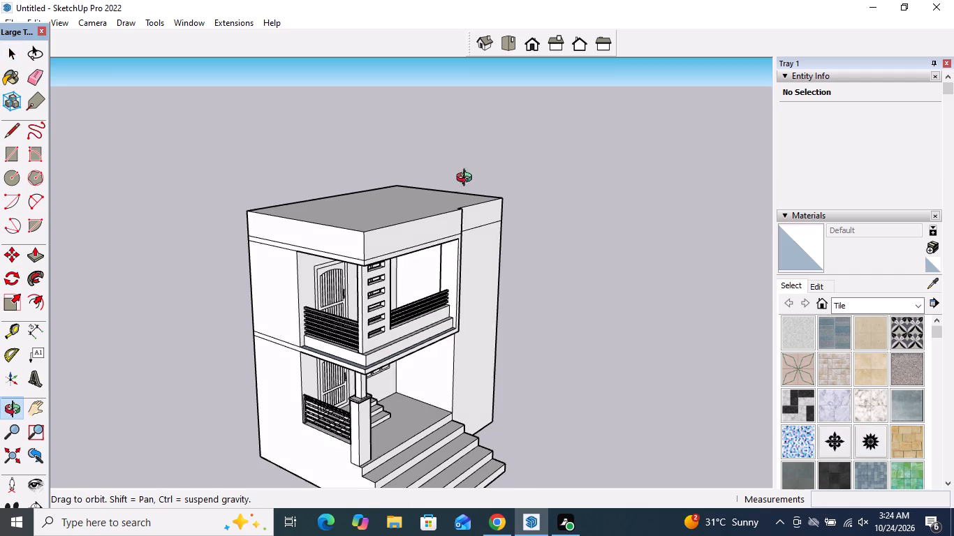
pyautogui.moveTo(467, 179); pyautogui.dragTo(314, 161, button='middle')
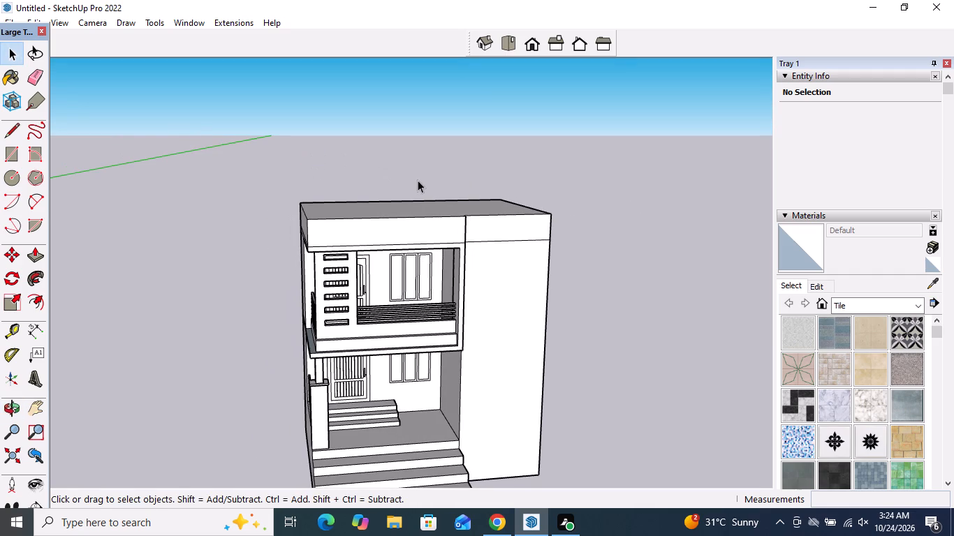
pyautogui.moveTo(422, 221); pyautogui.dragTo(318, 143, button='middle')
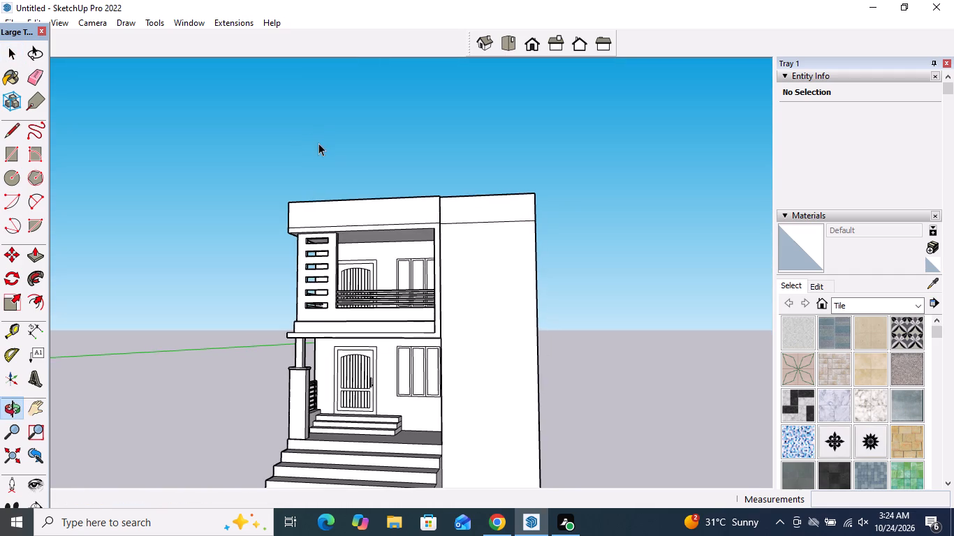
pyautogui.scroll(6, 456, 213)
pyautogui.moveTo(456, 212); pyautogui.dragTo(441, 320, button='middle')
pyautogui.moveTo(432, 263); pyautogui.dragTo(448, 242, button='middle')
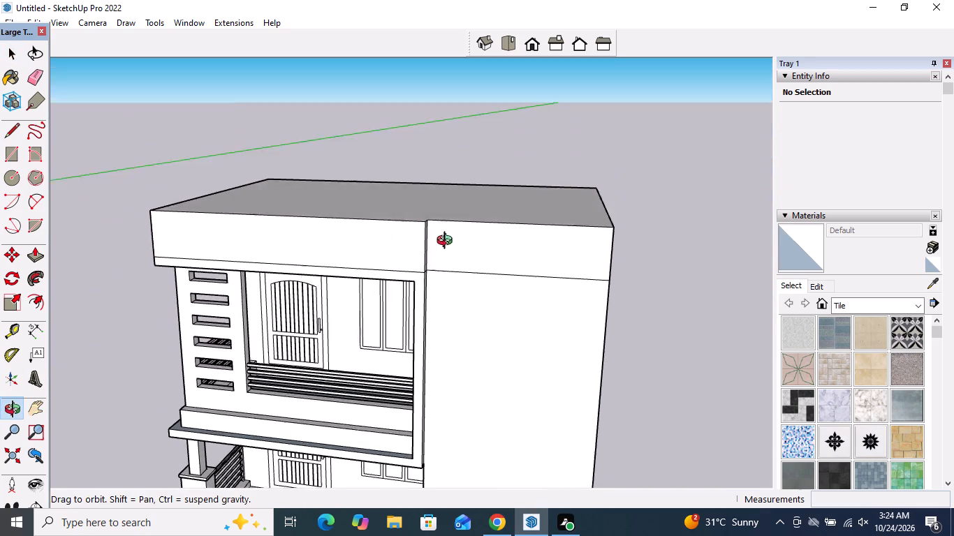
pyautogui.moveTo(448, 242); pyautogui.dragTo(476, 235, button='middle')
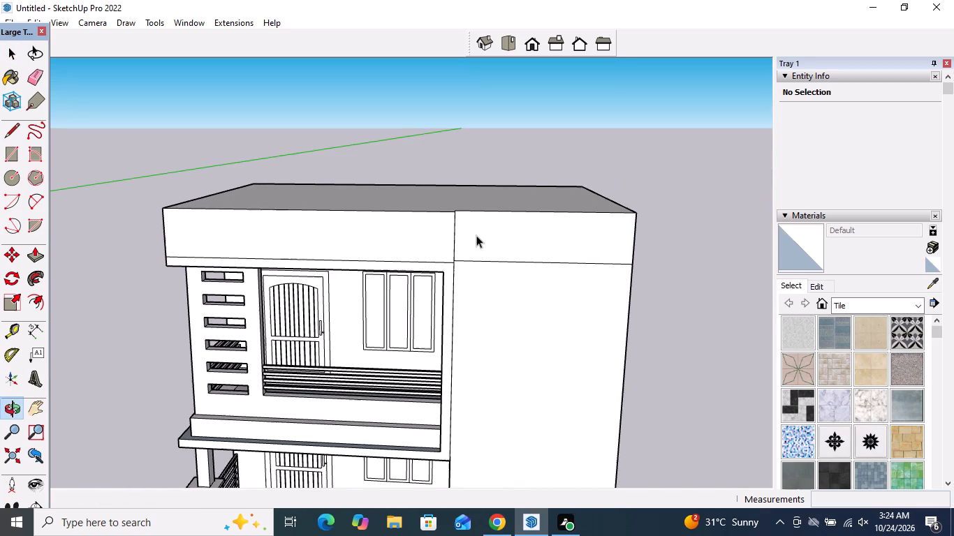
pyautogui.moveTo(468, 239); pyautogui.dragTo(270, 191, button='middle')
pyautogui.scroll(-6, 304, 225)
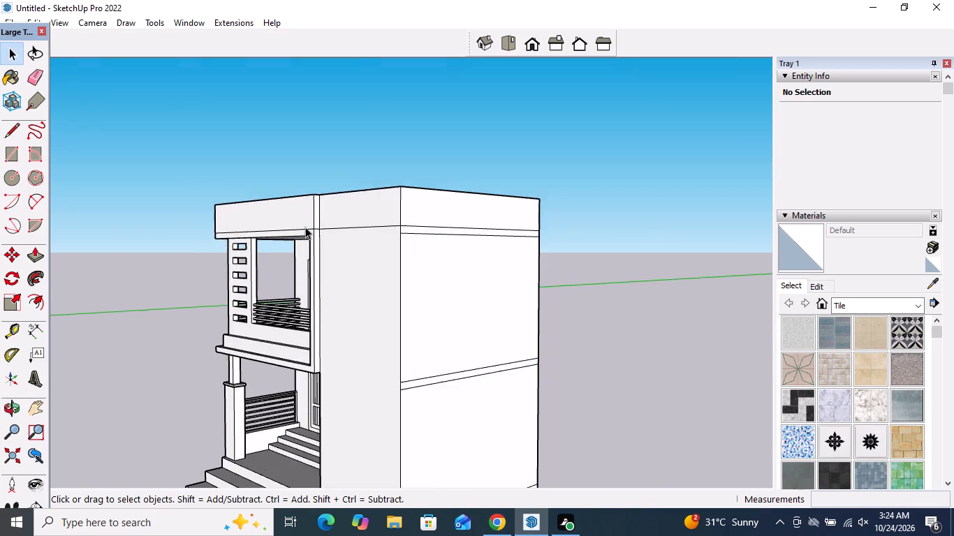
pyautogui.scroll(-2, 305, 227)
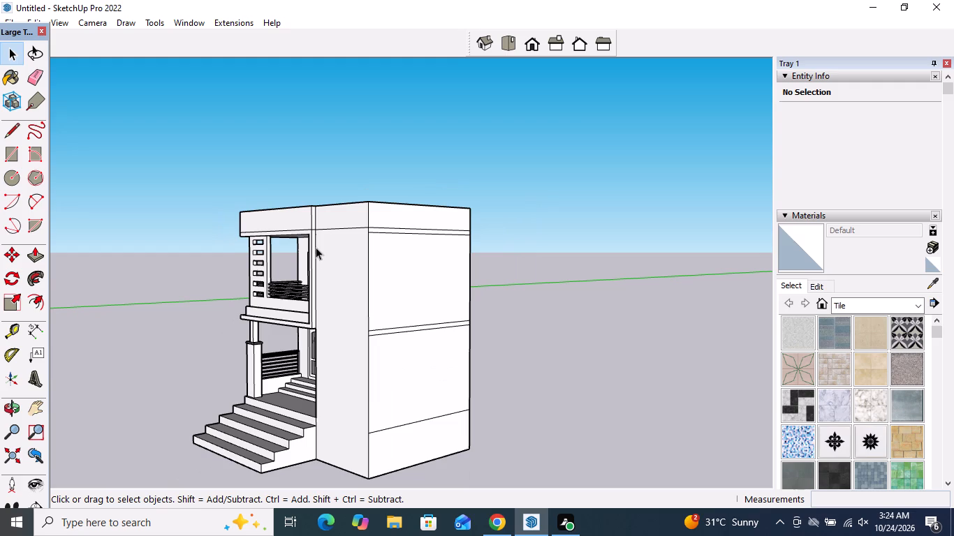
# Push/Pull the parapet's front face above the balcony inward 6 3/8", flush with the adjoining front wall section.
pyautogui.scroll(3, 317, 220)
pyautogui.moveTo(317, 220); pyautogui.dragTo(385, 279, button='middle')
pyautogui.scroll(2, 328, 237)
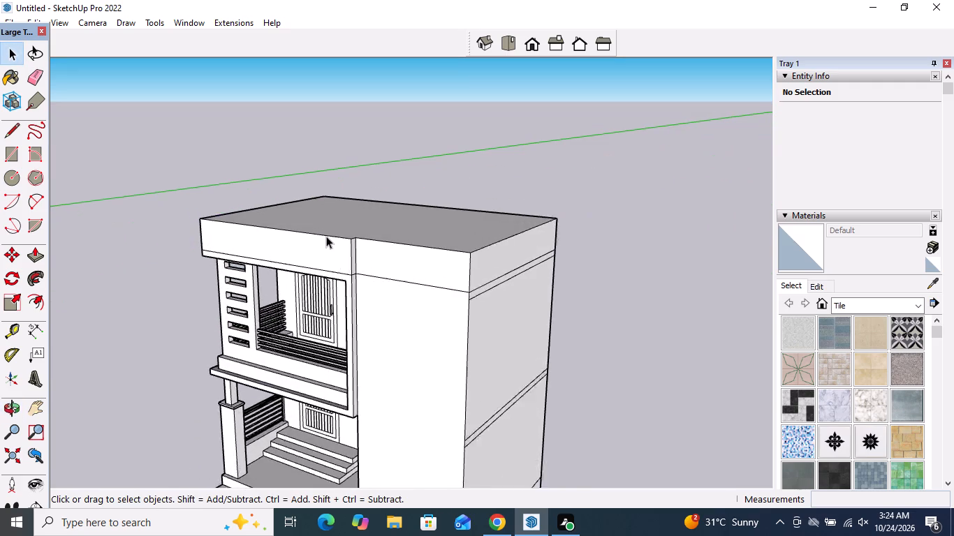
pyautogui.scroll(2, 326, 236)
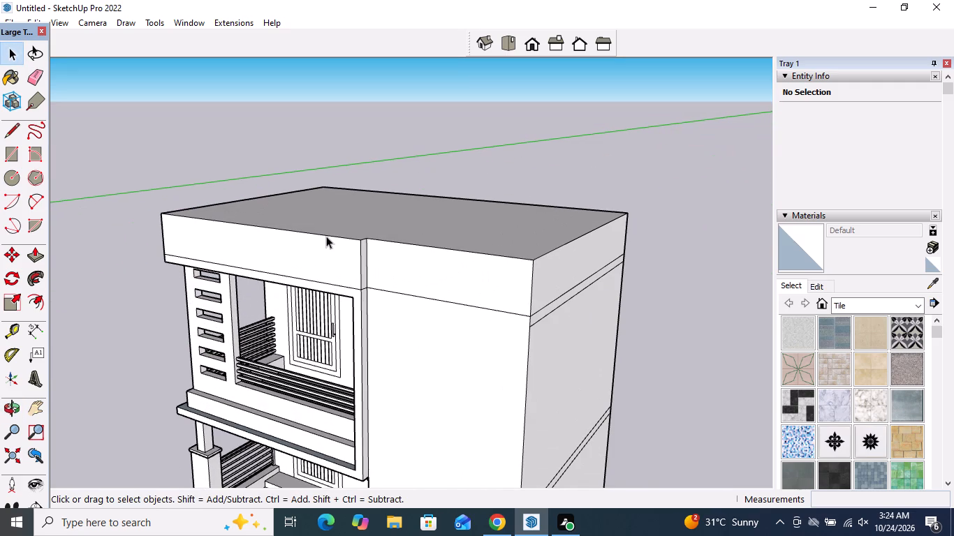
pyautogui.moveTo(325, 236); pyautogui.dragTo(272, 261, button='middle')
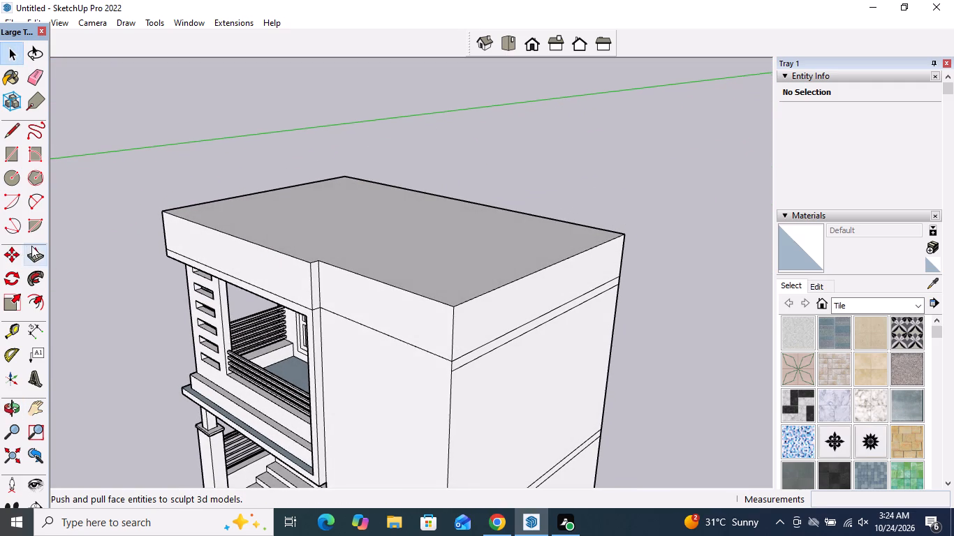
pyautogui.click(34, 253)
pyautogui.scroll(5, 219, 239)
pyautogui.click(277, 275)
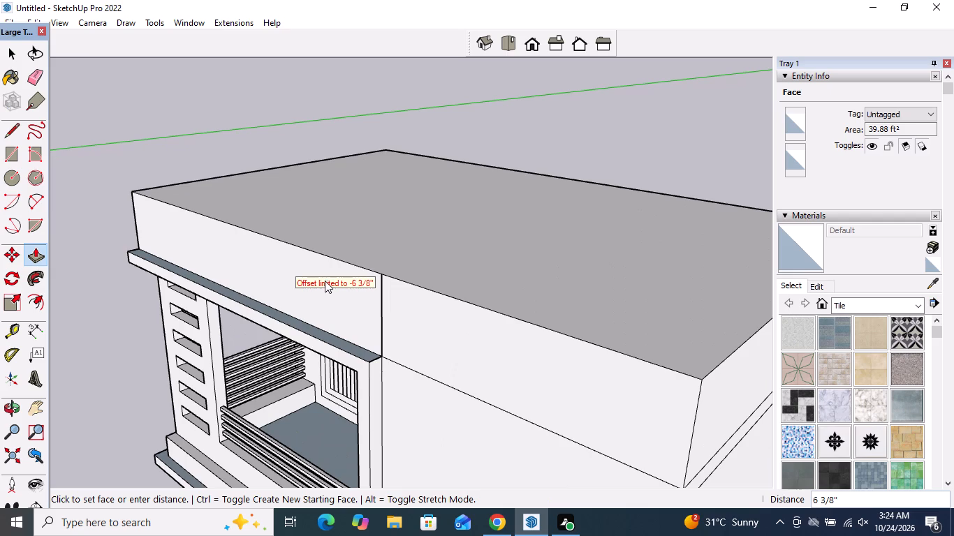
pyautogui.click(406, 292)
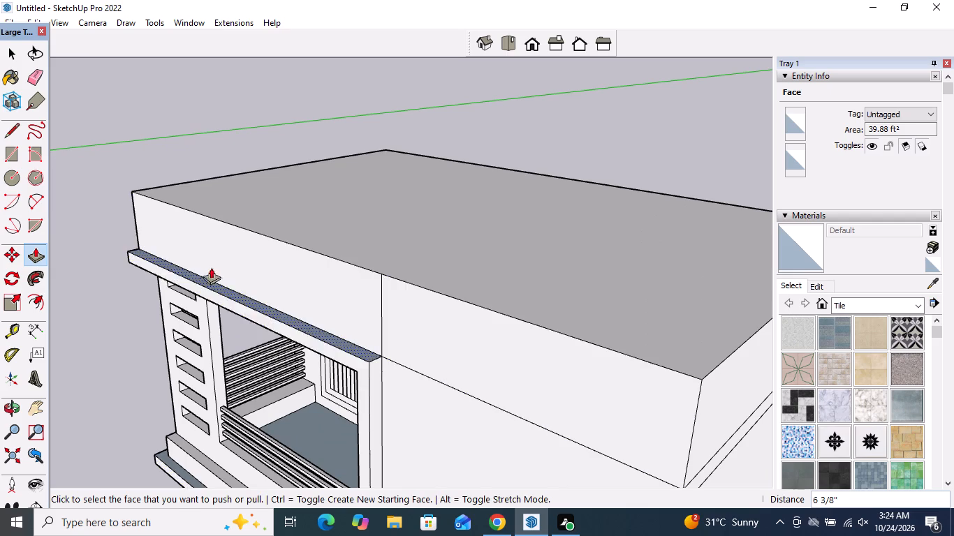
# Erase the vertical seam line on the parapet's front face, above the corner where the balcony frame meets the solid wall.
pyautogui.scroll(-5, 262, 240)
pyautogui.moveTo(288, 253); pyautogui.dragTo(386, 211, button='middle')
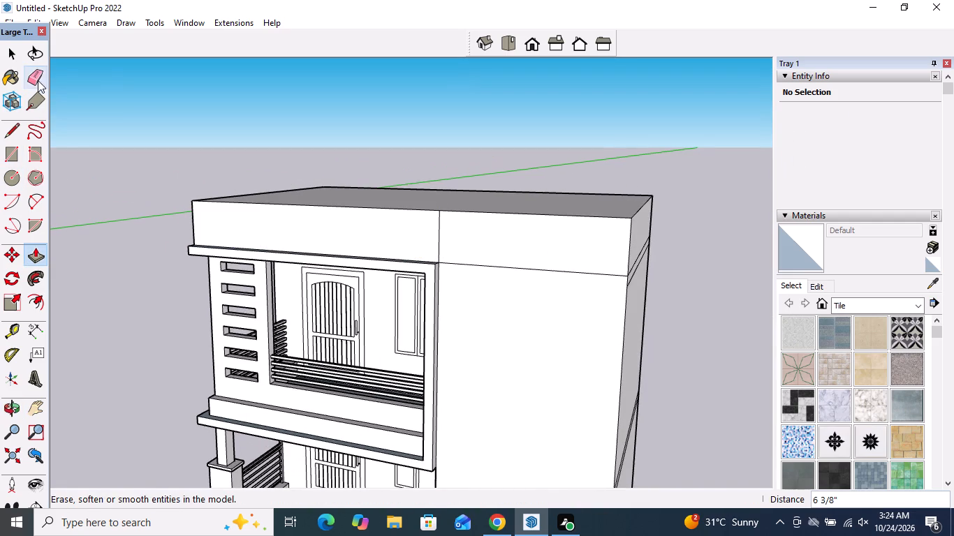
pyautogui.click(38, 80)
pyautogui.scroll(2, 384, 246)
pyautogui.click(450, 240)
pyautogui.scroll(-3, 436, 334)
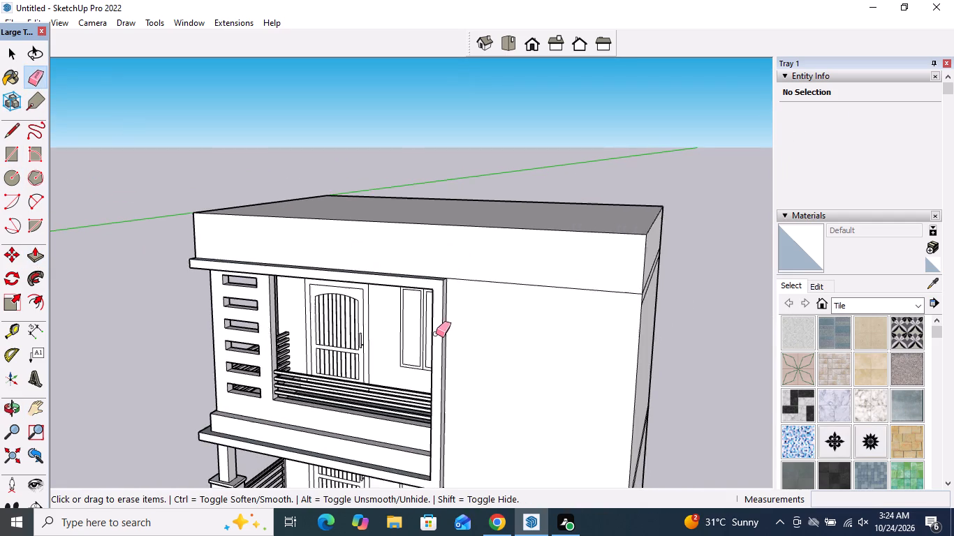
pyautogui.press('space')
pyautogui.scroll(-5, 375, 269)
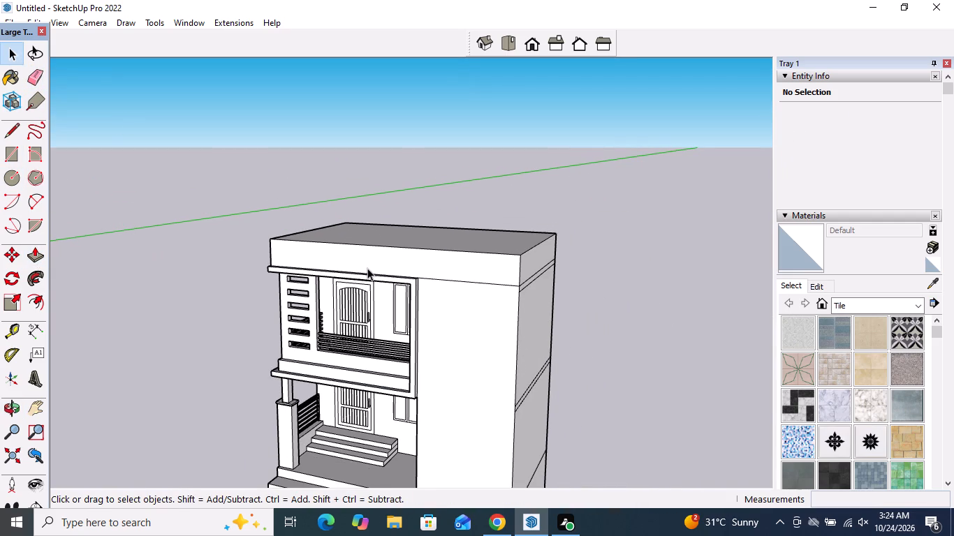
# Push/Pull the parapet's side face above the slotted column inward about 7", leaving a ledge along that side.
pyautogui.moveTo(367, 268); pyautogui.dragTo(538, 309, button='middle')
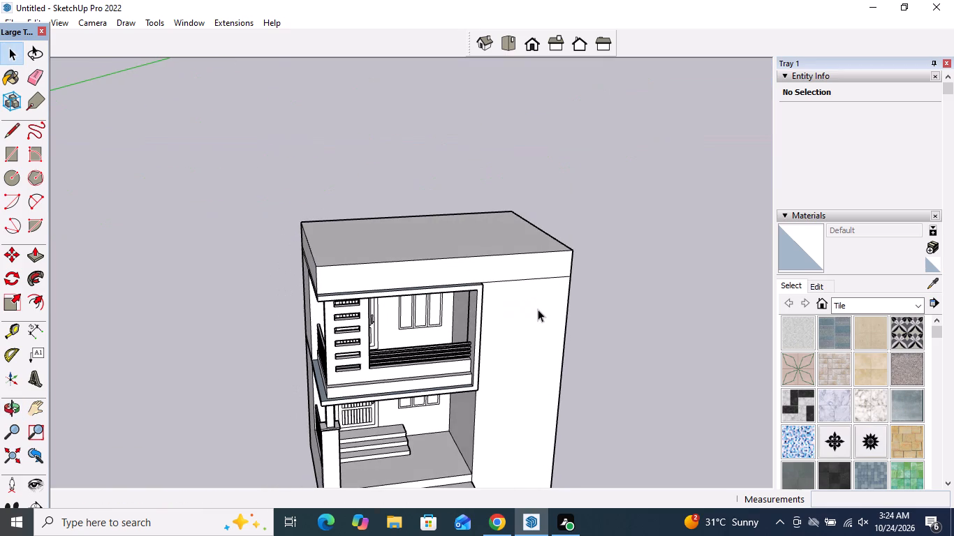
pyautogui.moveTo(427, 325); pyautogui.dragTo(538, 295, button='middle')
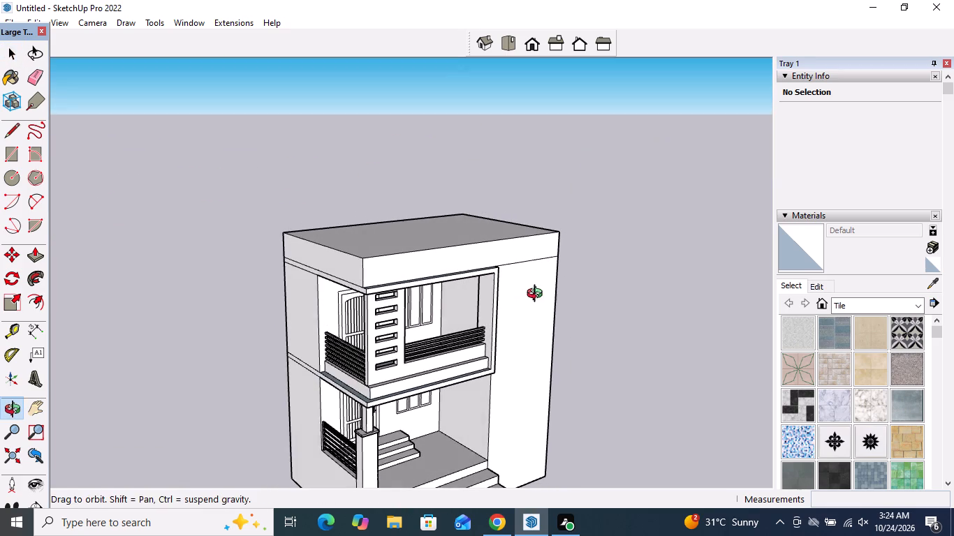
pyautogui.moveTo(538, 295); pyautogui.dragTo(541, 295, button='middle')
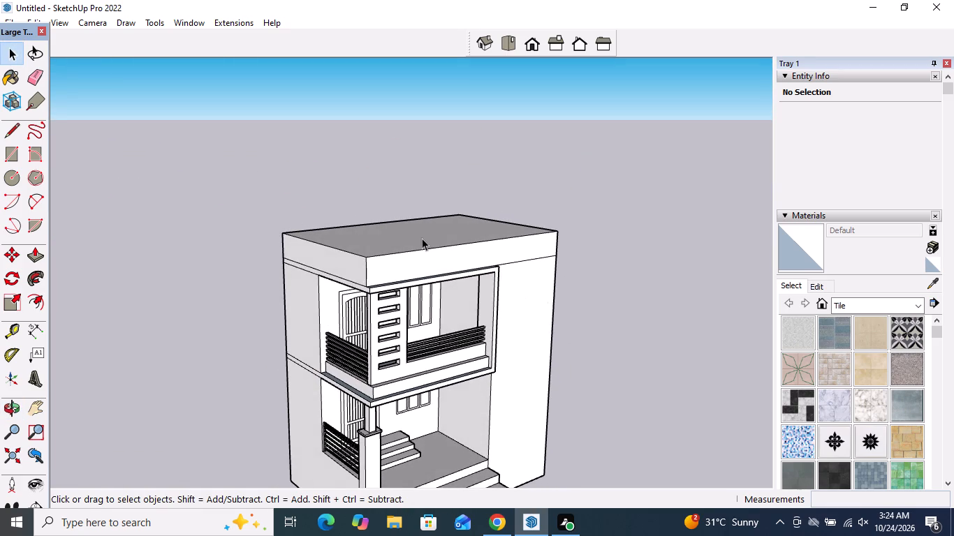
pyautogui.moveTo(421, 237); pyautogui.dragTo(411, 252, button='middle')
pyautogui.scroll(3, 374, 223)
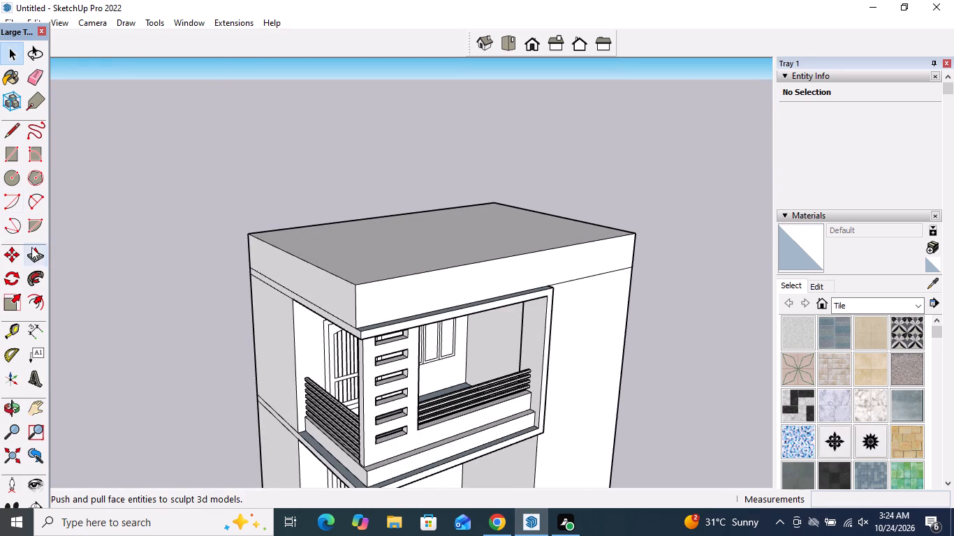
pyautogui.click(35, 255)
pyautogui.click(321, 288)
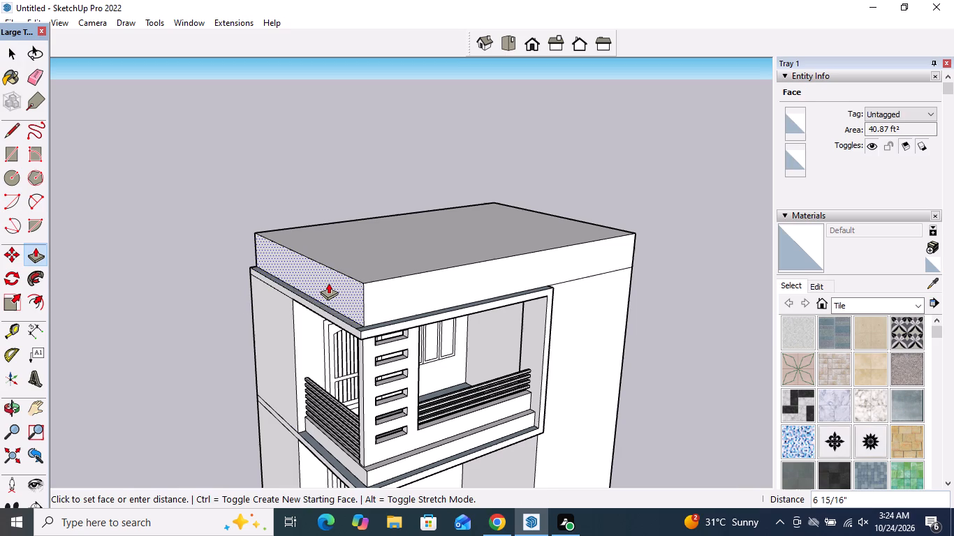
pyautogui.click(329, 282)
# Erase the short line crossing the ledge at the parapet's corner above the slotted column.
pyautogui.click(29, 69)
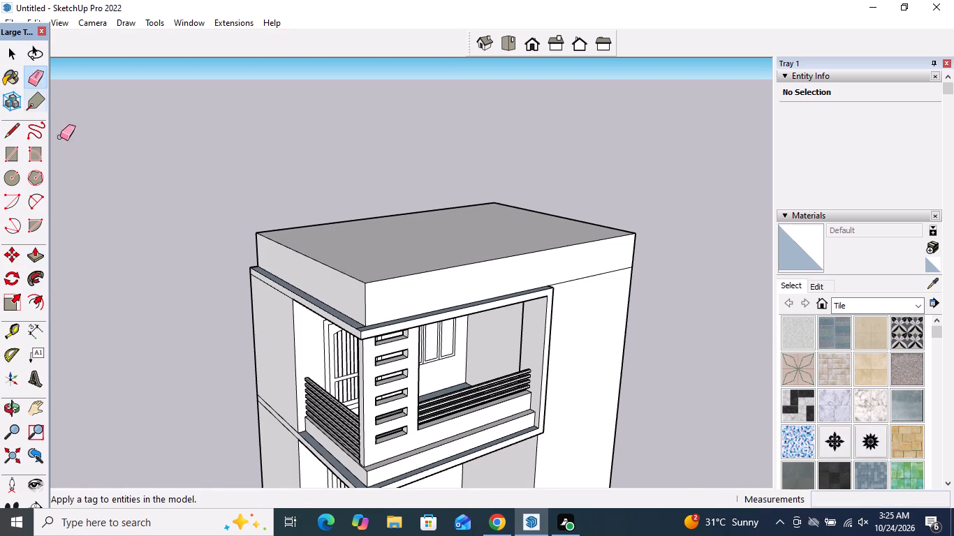
pyautogui.scroll(12, 348, 311)
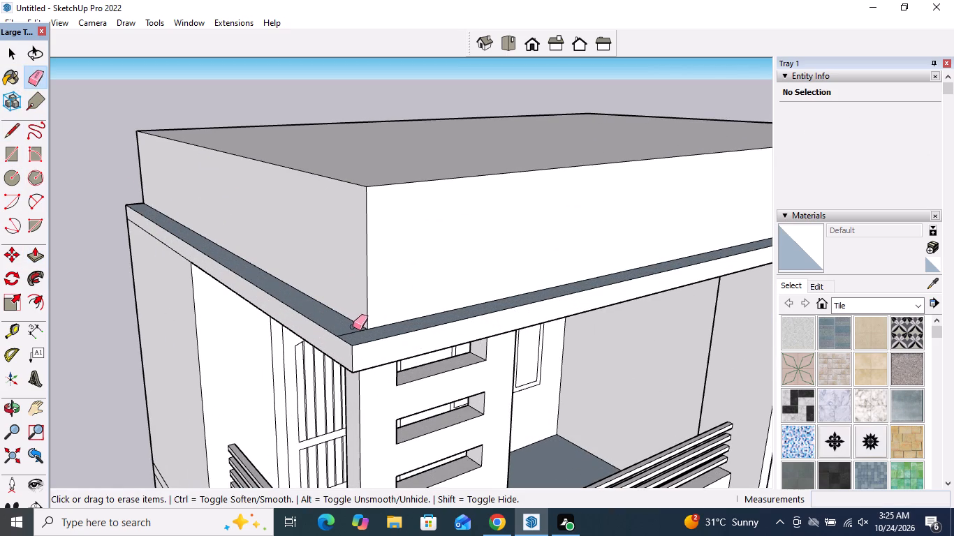
pyautogui.click(351, 332)
pyautogui.press('space')
# Draw a 2' 7 1/4" vertical line up the parapet's front face, slightly to the balcony side of the solid wall's edge.
pyautogui.scroll(-4, 48, 323)
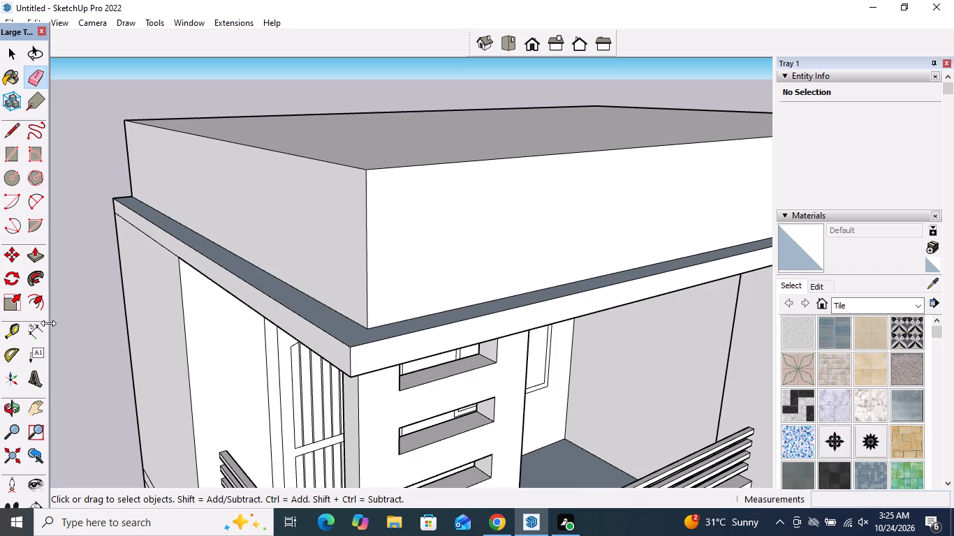
pyautogui.scroll(-6, 48, 323)
pyautogui.scroll(-10, 74, 269)
pyautogui.scroll(-5, 396, 283)
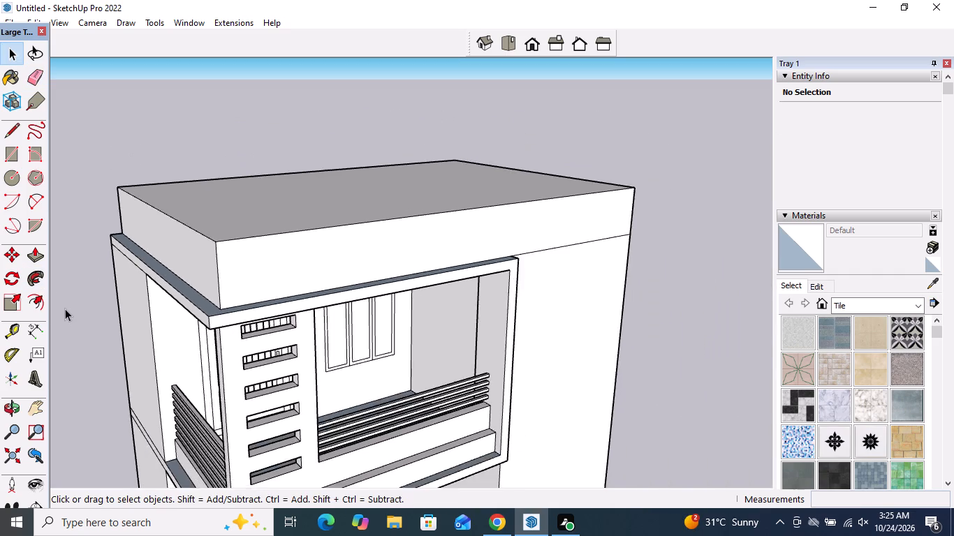
pyautogui.scroll(-4, 65, 305)
pyautogui.moveTo(332, 284); pyautogui.dragTo(110, 345, button='middle')
pyautogui.scroll(3, 365, 246)
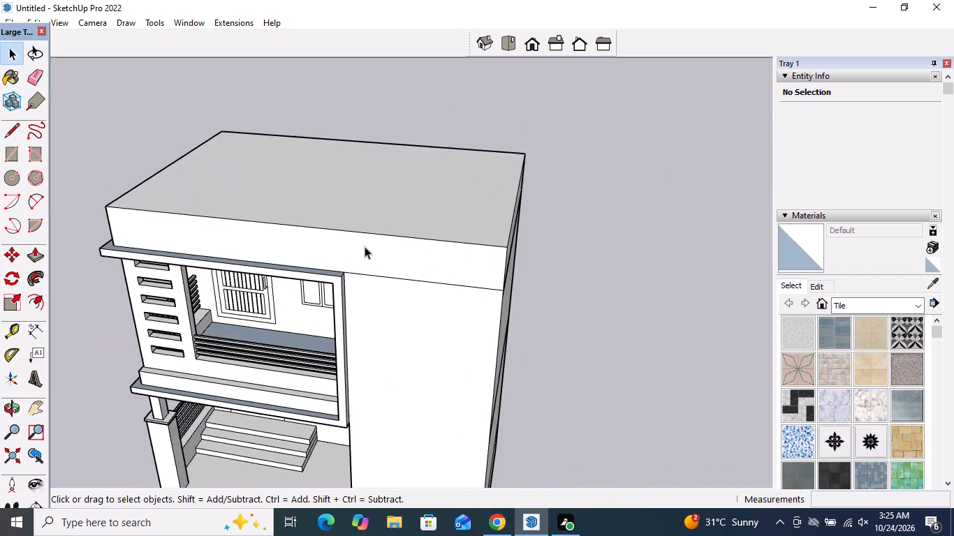
pyautogui.scroll(1, 365, 246)
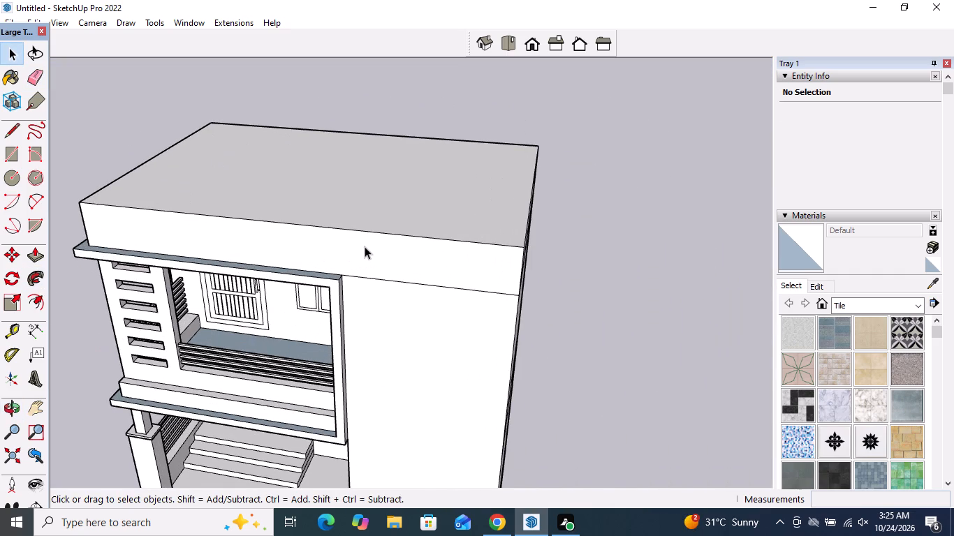
pyautogui.moveTo(365, 246); pyautogui.dragTo(399, 201, button='middle')
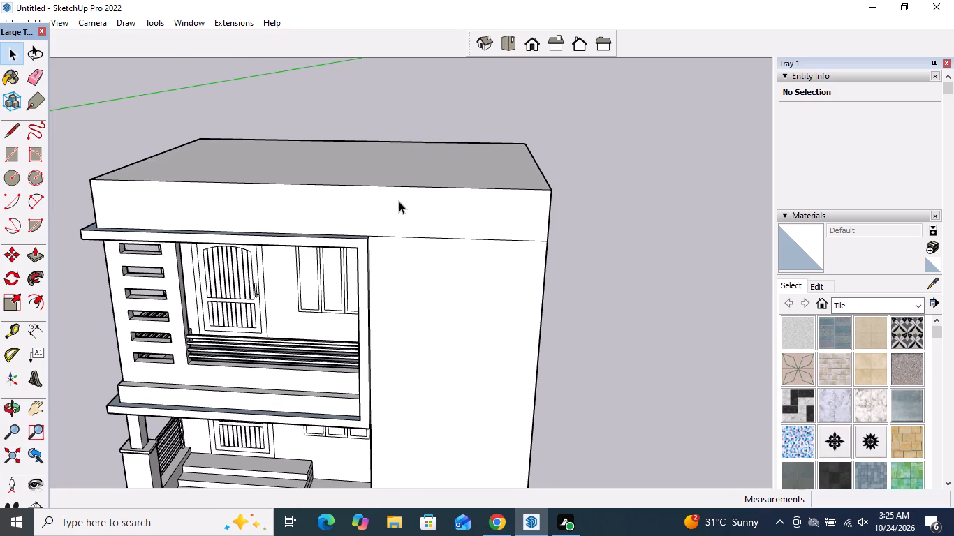
pyautogui.click(10, 142)
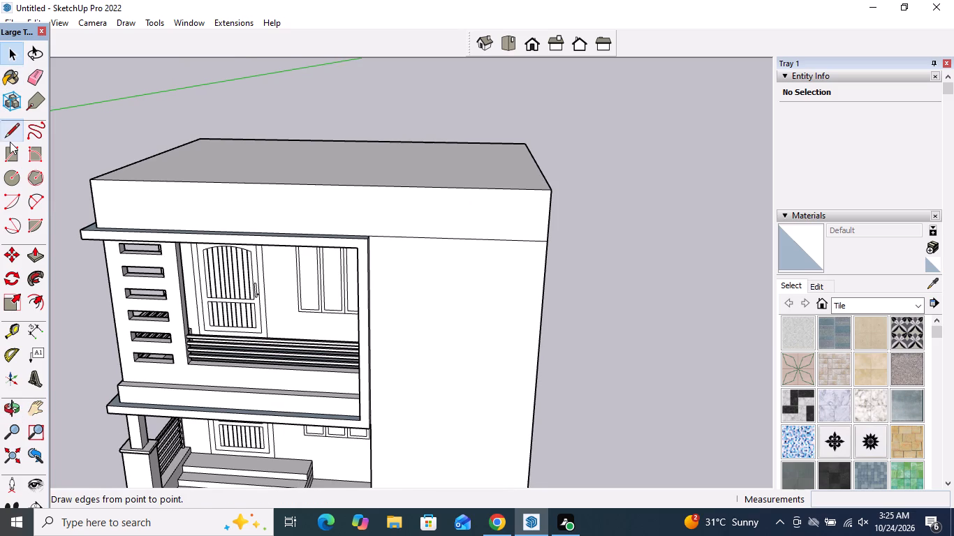
pyautogui.moveTo(367, 211); pyautogui.dragTo(381, 186, button='middle')
pyautogui.scroll(3, 337, 203)
pyautogui.moveTo(347, 219); pyautogui.dragTo(360, 263, button='middle')
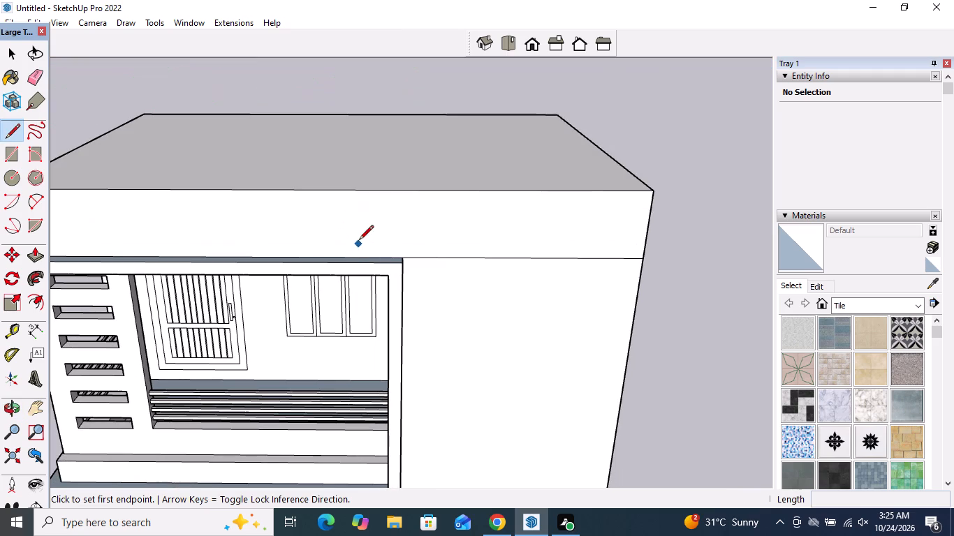
pyautogui.click(353, 255)
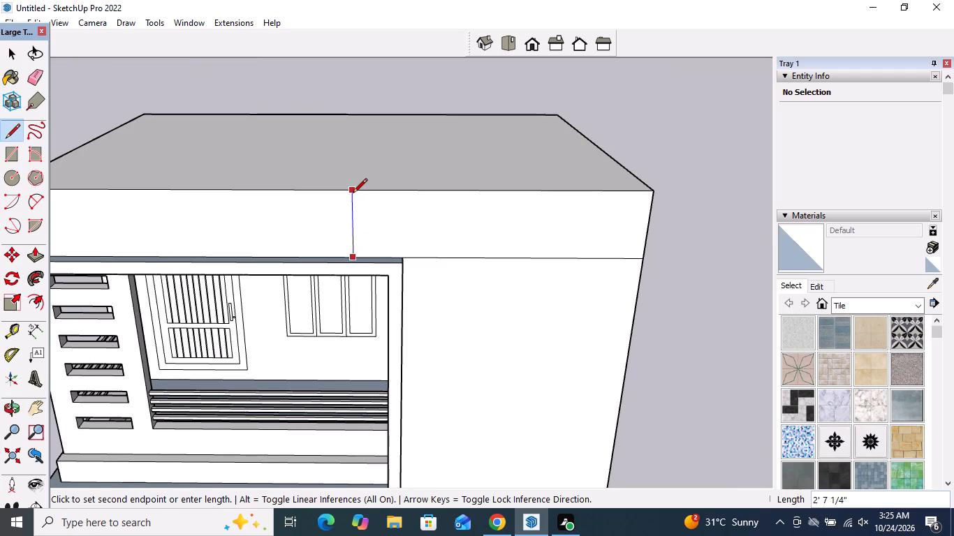
pyautogui.click(353, 193)
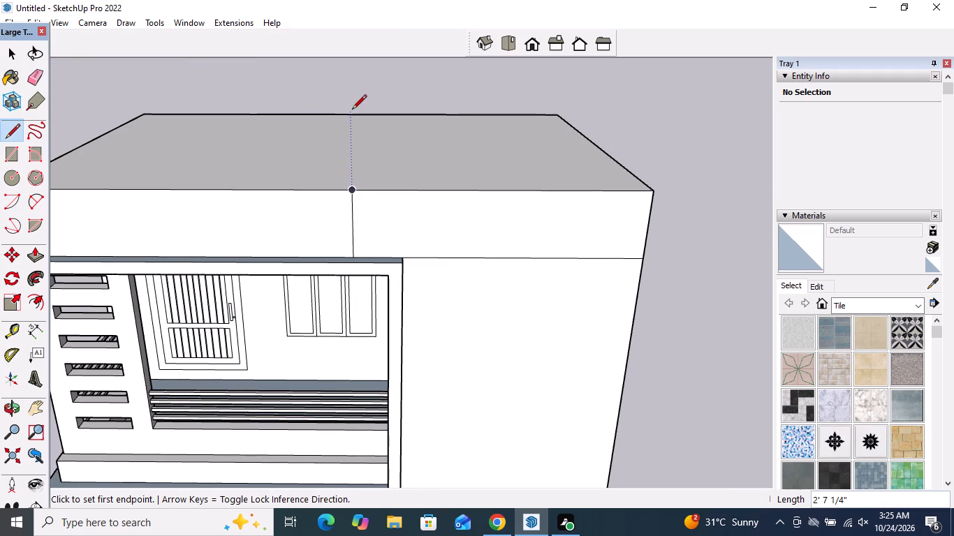
# Draw a line about 15' 8 5/16" across the roof top, from the vertical line's upper end to the back edge.
pyautogui.moveTo(352, 125); pyautogui.dragTo(350, 276, button='middle')
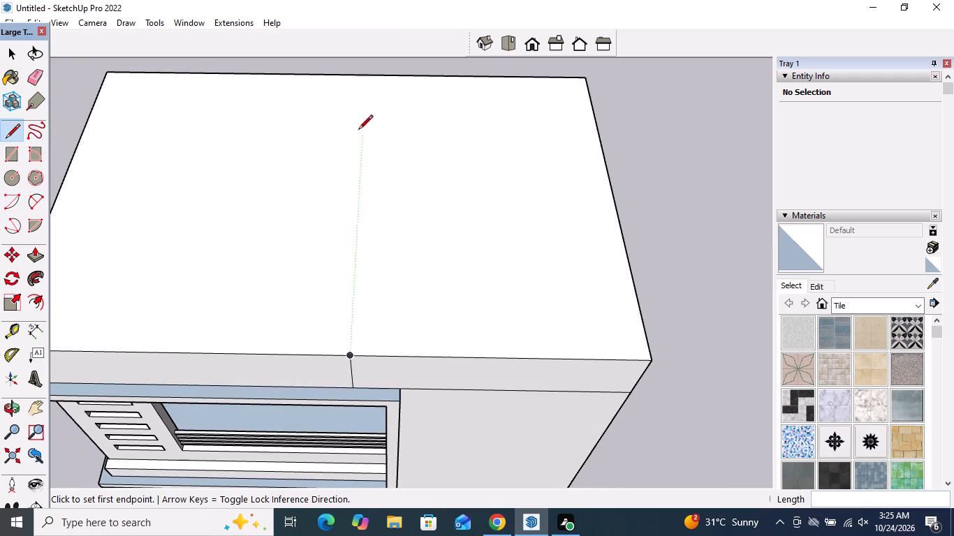
pyautogui.click(348, 355)
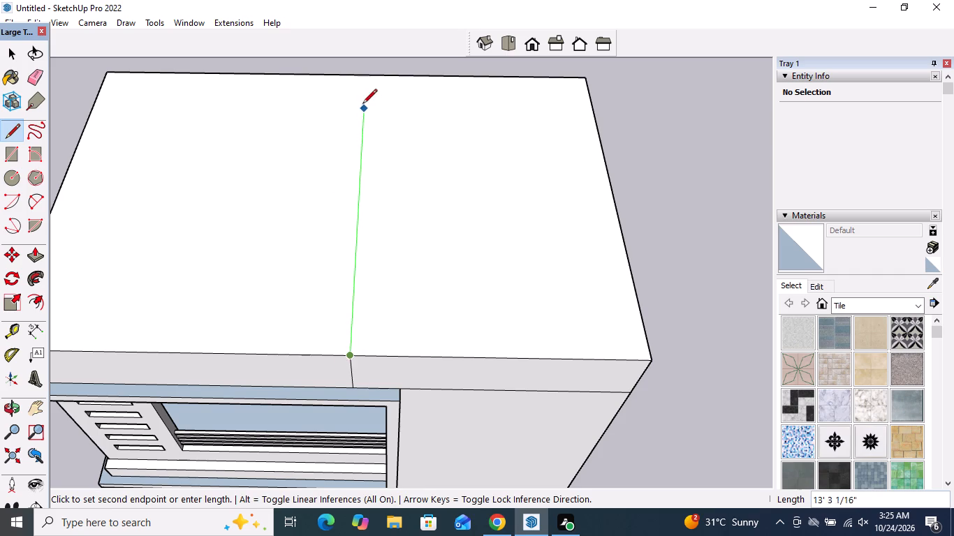
pyautogui.click(365, 77)
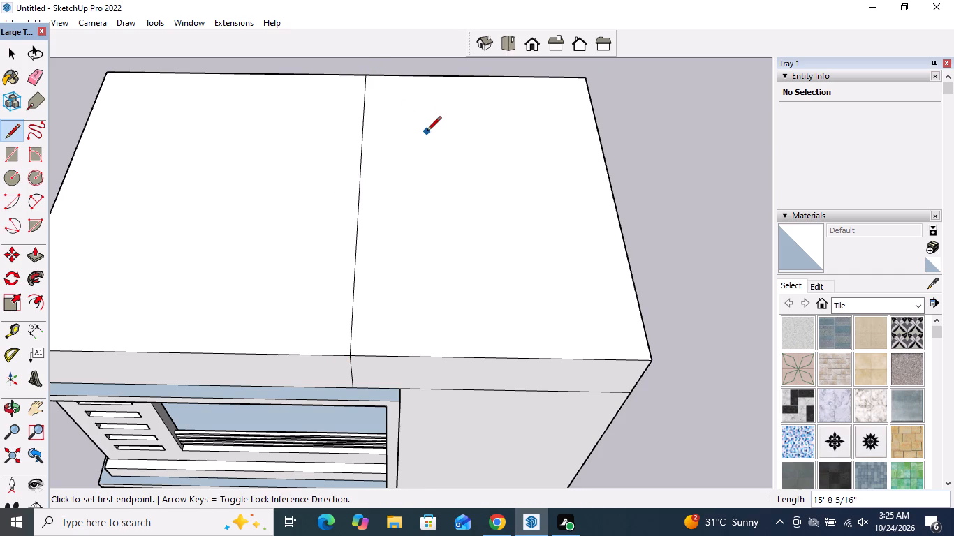
pyautogui.press('space')
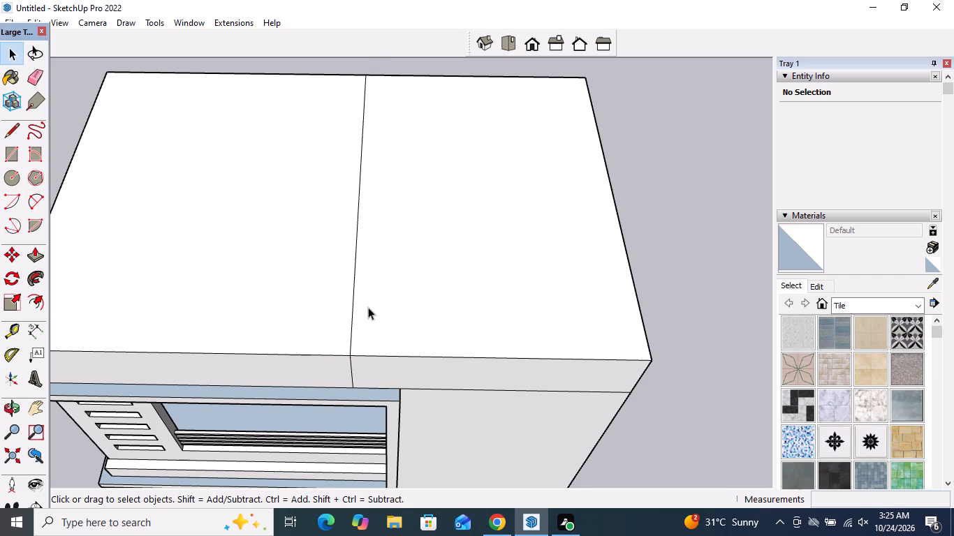
# Push/Pull the roof section over the solid wall upward about 6' 4 9/16" to form a taller block.
pyautogui.scroll(-5, 368, 307)
pyautogui.moveTo(383, 306); pyautogui.dragTo(435, 127, button='middle')
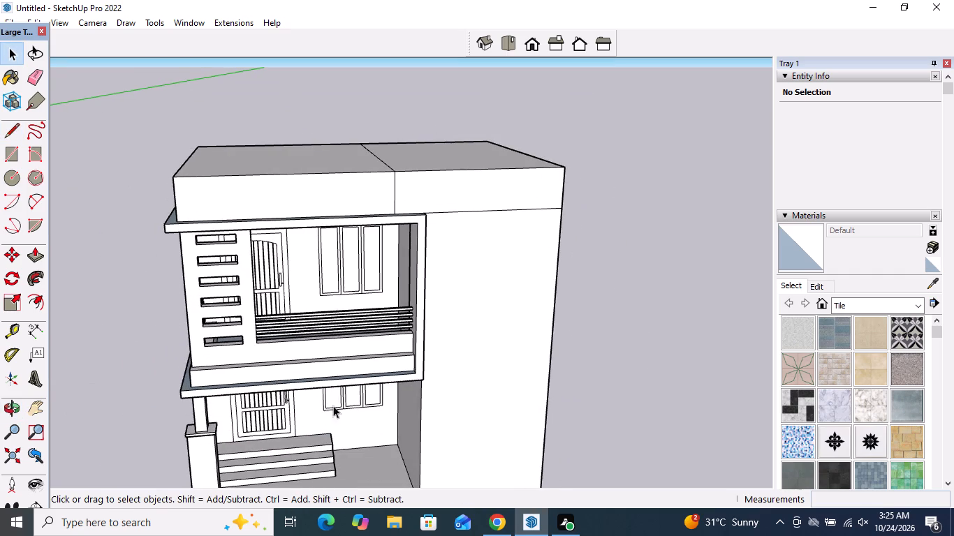
pyautogui.scroll(-4, 332, 410)
pyautogui.scroll(3, 400, 223)
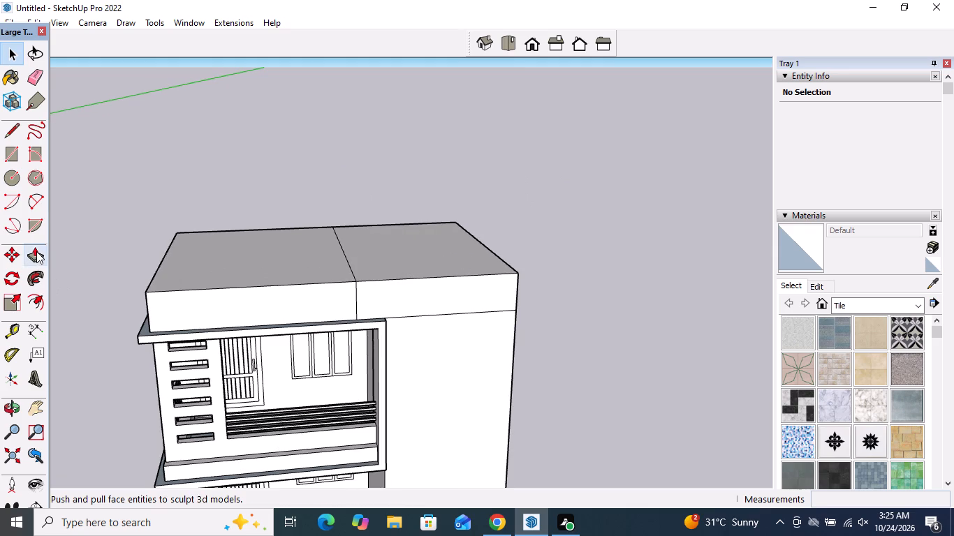
pyautogui.click(36, 251)
pyautogui.click(407, 247)
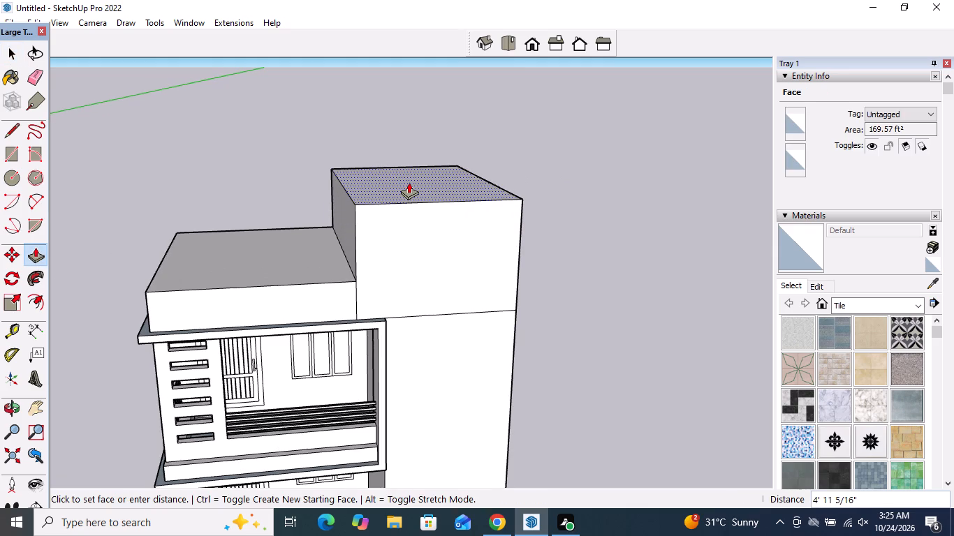
pyautogui.click(413, 163)
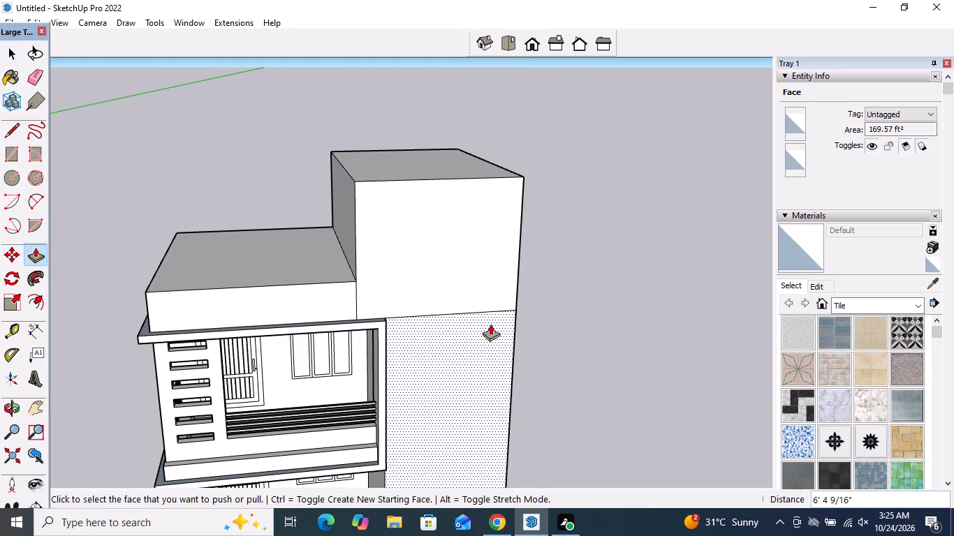
pyautogui.press('space')
# Erase the vertical seam between the parapet and the tall block, and the horizontal seam between that block and the wall below.
pyautogui.moveTo(460, 293); pyautogui.dragTo(408, 259, button='middle')
pyautogui.scroll(3, 302, 297)
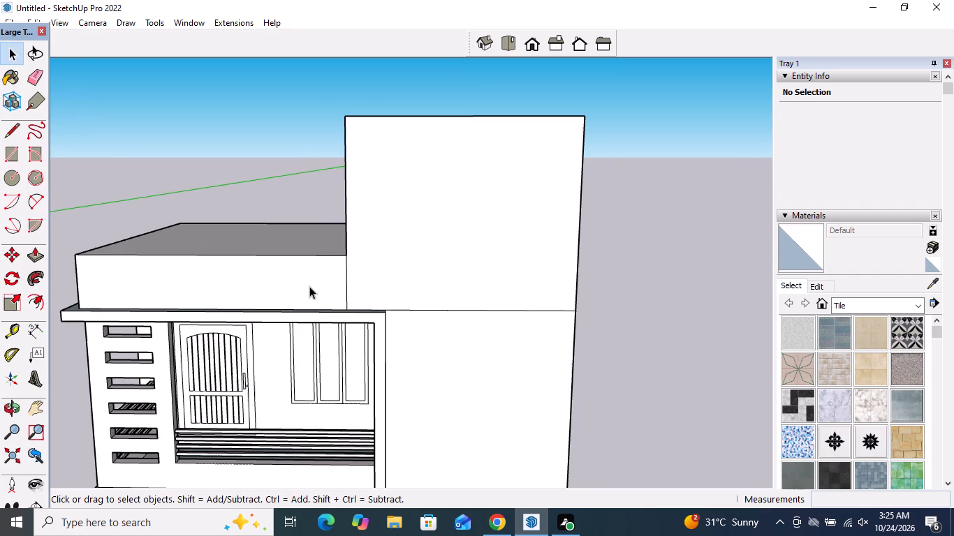
pyautogui.click(36, 75)
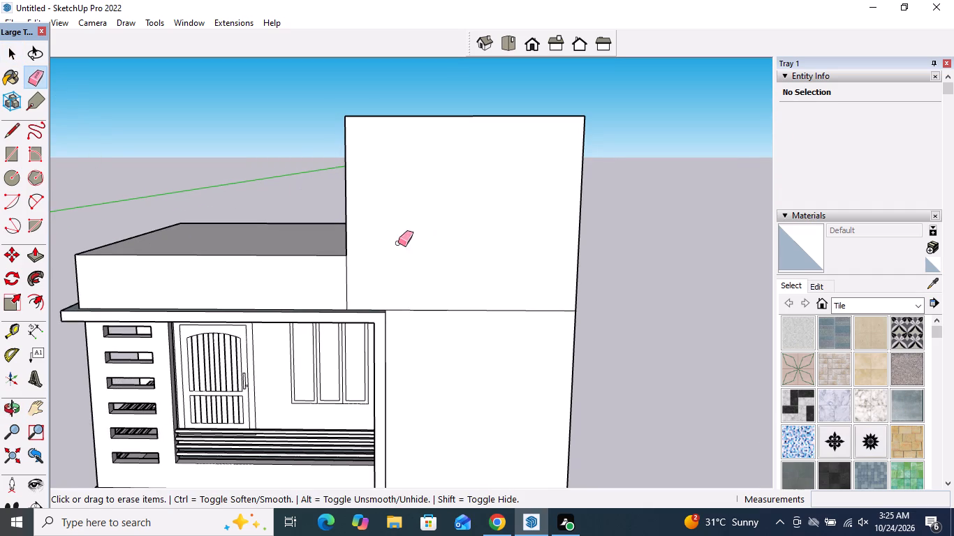
pyautogui.click(347, 282)
pyautogui.scroll(-4, 387, 307)
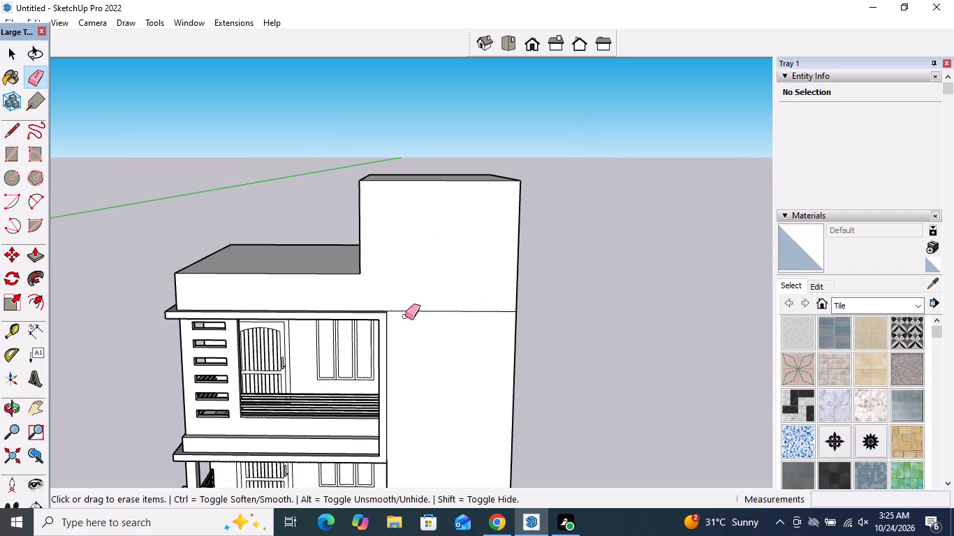
pyautogui.scroll(3, 428, 307)
pyautogui.click(432, 312)
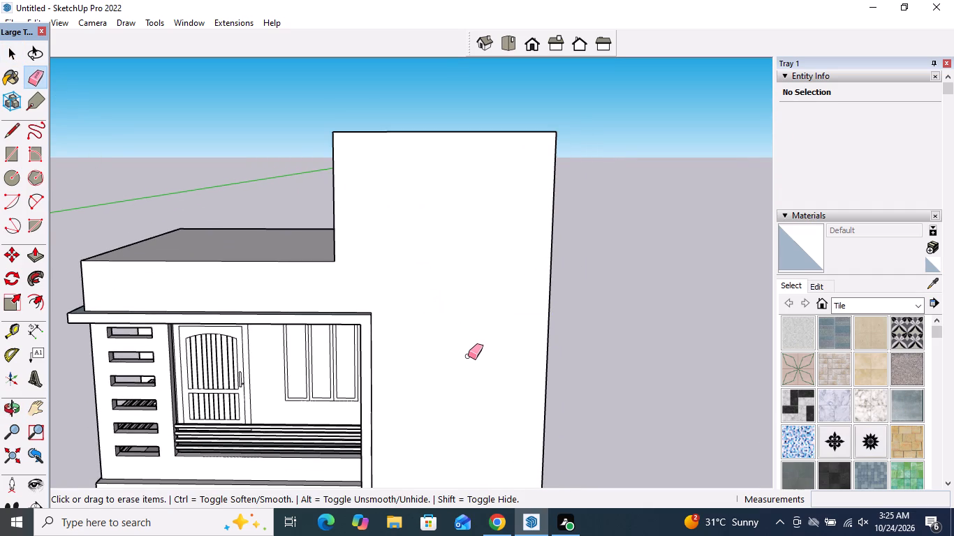
pyautogui.press('space')
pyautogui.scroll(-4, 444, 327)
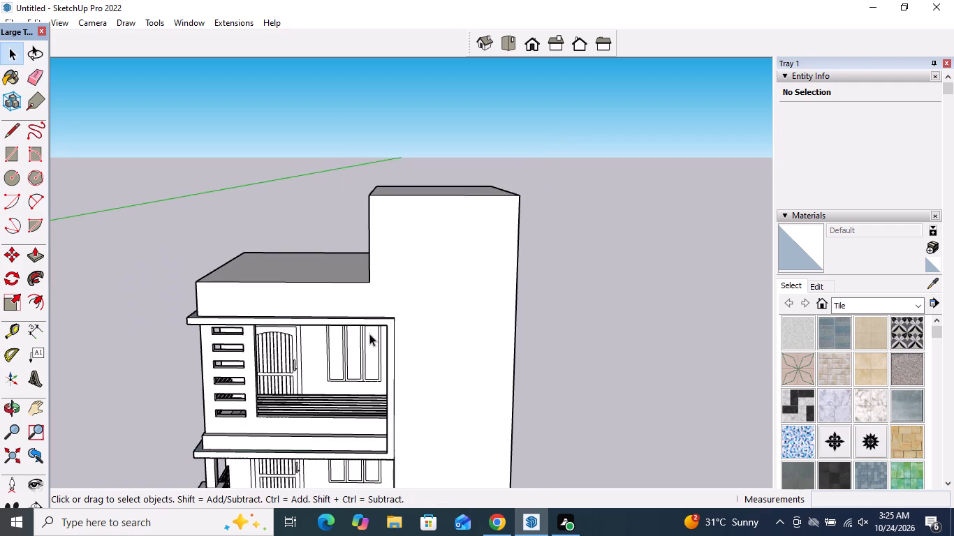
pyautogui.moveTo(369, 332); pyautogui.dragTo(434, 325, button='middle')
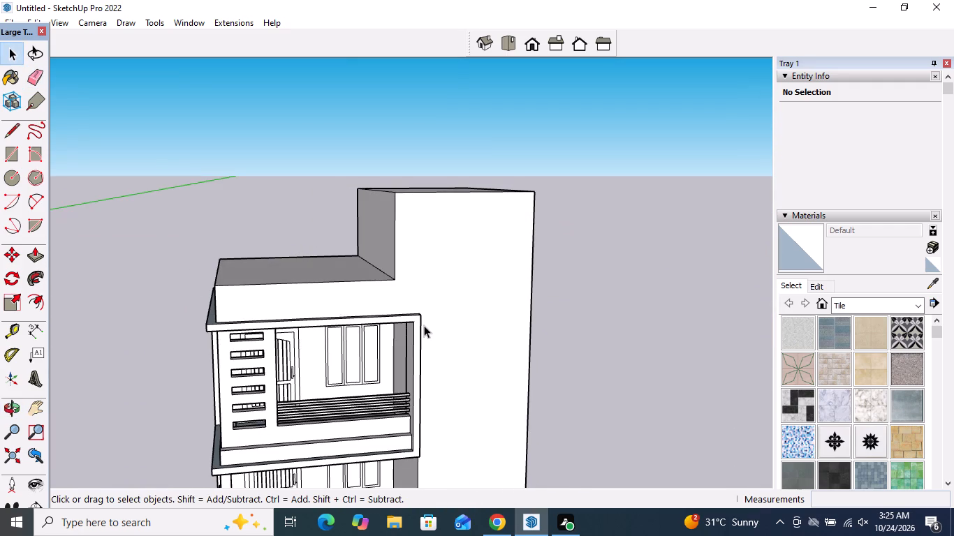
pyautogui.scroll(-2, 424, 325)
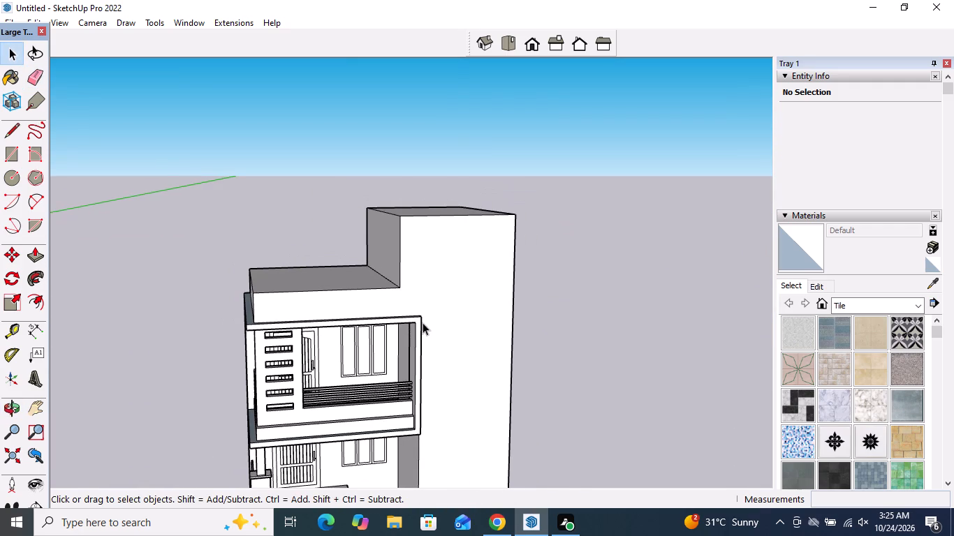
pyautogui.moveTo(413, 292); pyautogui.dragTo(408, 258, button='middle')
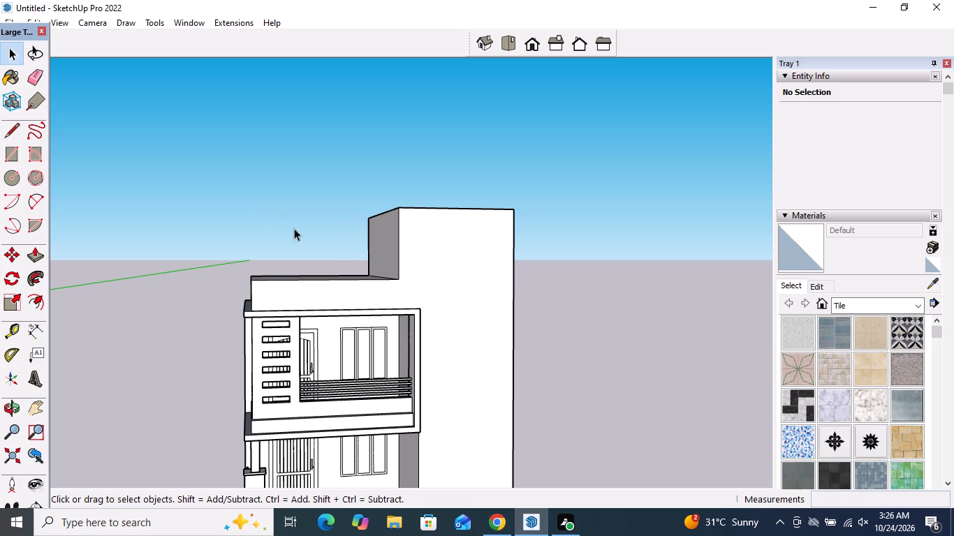
# Draw a line about 15' 8 5/16" across the lower roof, from front edge to back edge, near the side farthest from the tall block.
pyautogui.moveTo(354, 216); pyautogui.dragTo(358, 292, button='middle')
pyautogui.scroll(2, 347, 282)
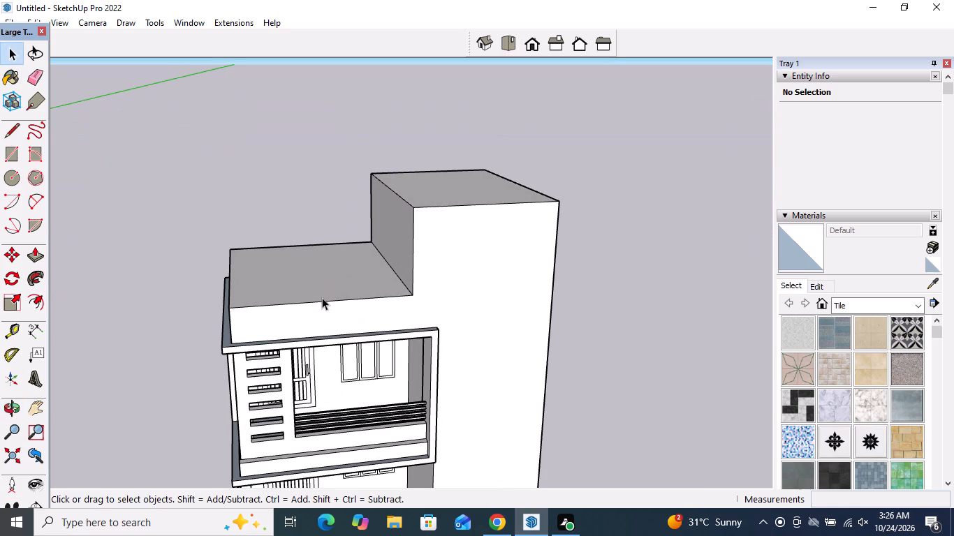
pyautogui.click(15, 137)
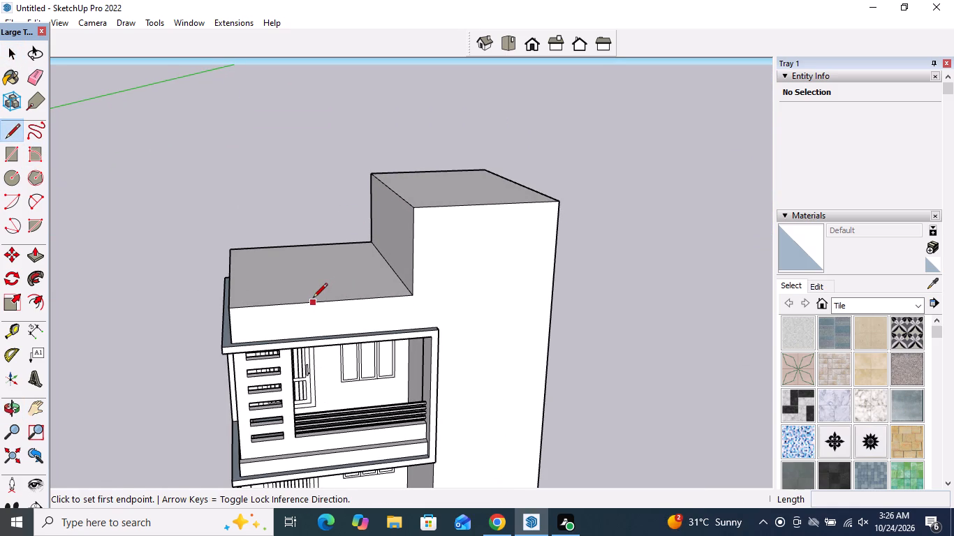
pyautogui.scroll(-2, 311, 299)
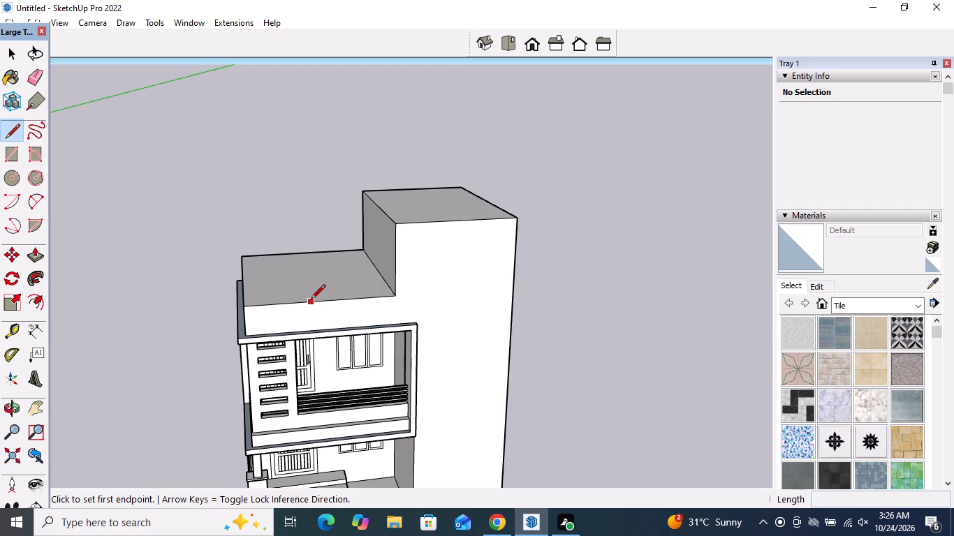
pyautogui.moveTo(311, 300); pyautogui.dragTo(319, 218, button='middle')
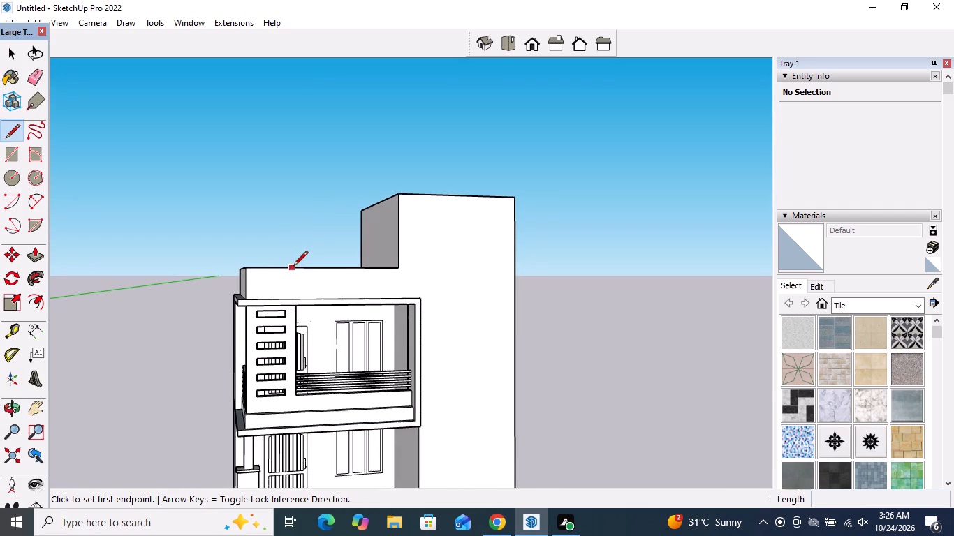
pyautogui.click(293, 267)
pyautogui.moveTo(300, 253); pyautogui.dragTo(274, 415, button='middle')
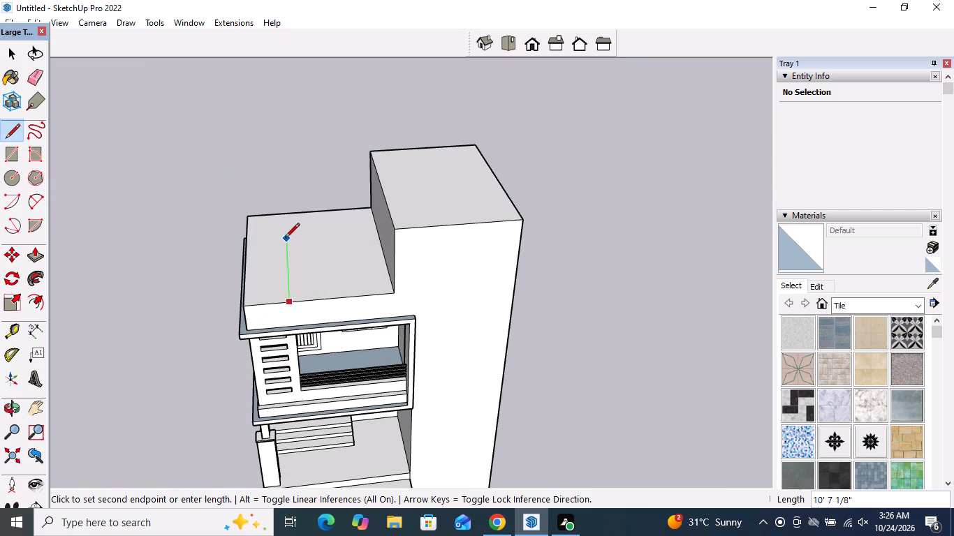
pyautogui.click(287, 216)
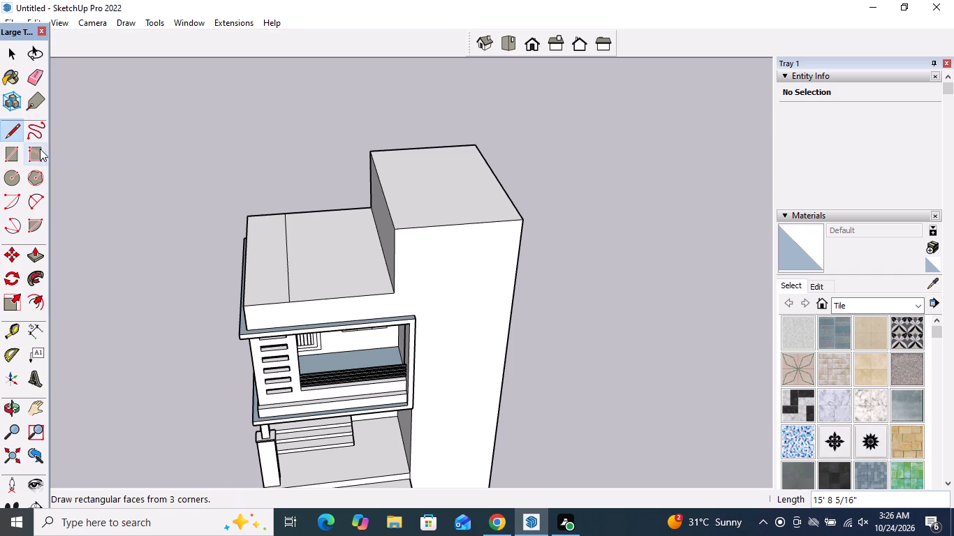
# Push/Pull the narrow outer roof strip upward about 1' 1 5/8".
pyautogui.click(43, 257)
pyautogui.moveTo(198, 315); pyautogui.dragTo(231, 248, button='middle')
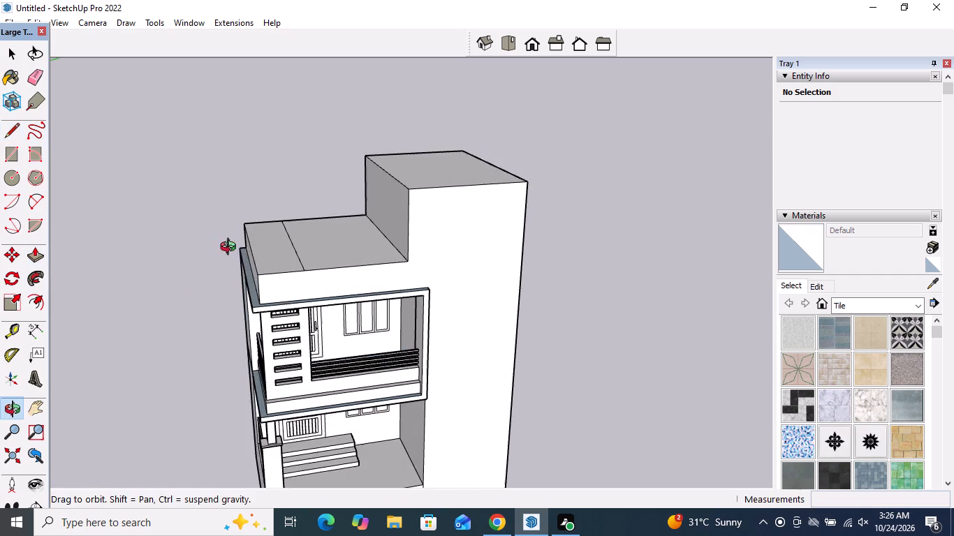
pyautogui.moveTo(231, 248); pyautogui.dragTo(241, 248, button='middle')
pyautogui.scroll(2, 288, 249)
pyautogui.click(288, 257)
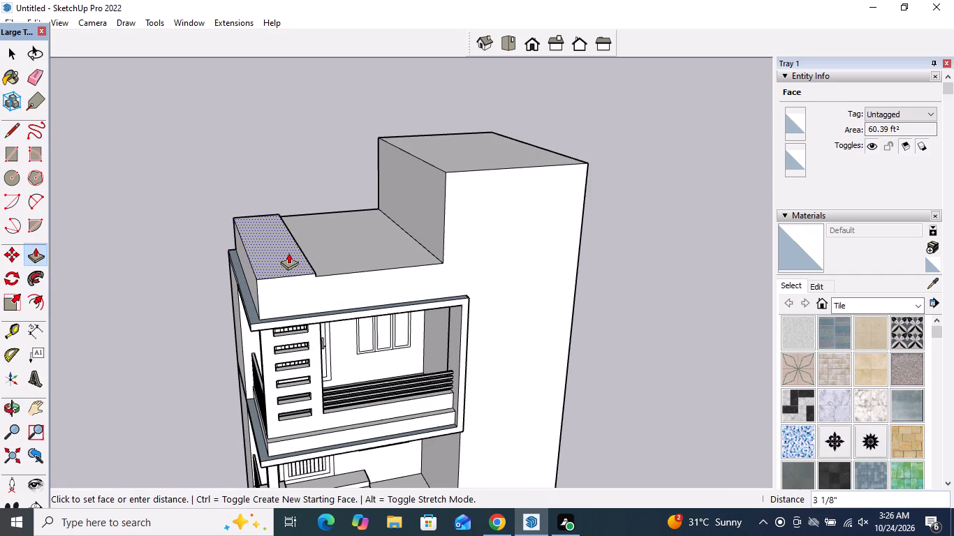
pyautogui.click(291, 241)
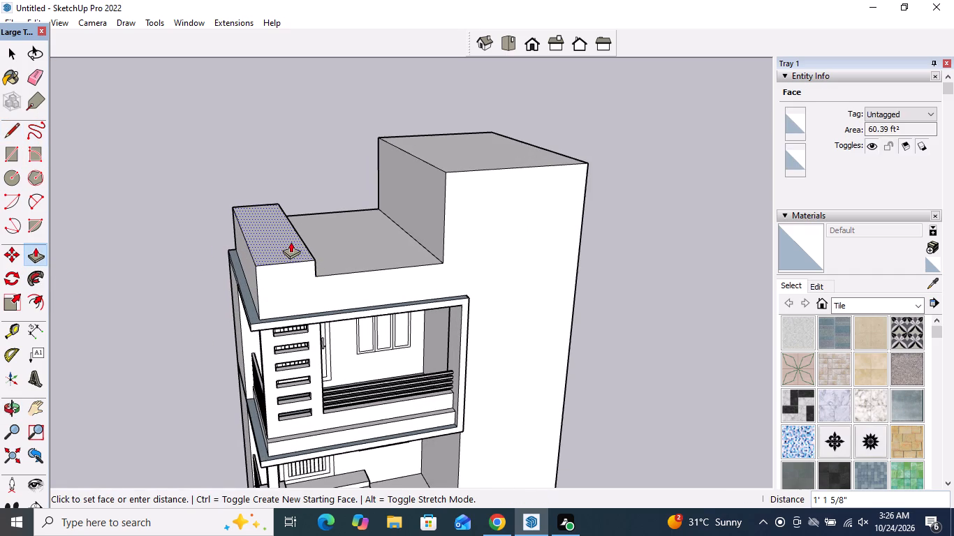
pyautogui.press('space')
# Draw a line about 1' 5" down the front face from the raised strip's foot, continuing about 12' horizontally onto the solid wall.
pyautogui.moveTo(410, 278); pyautogui.dragTo(360, 206, button='middle')
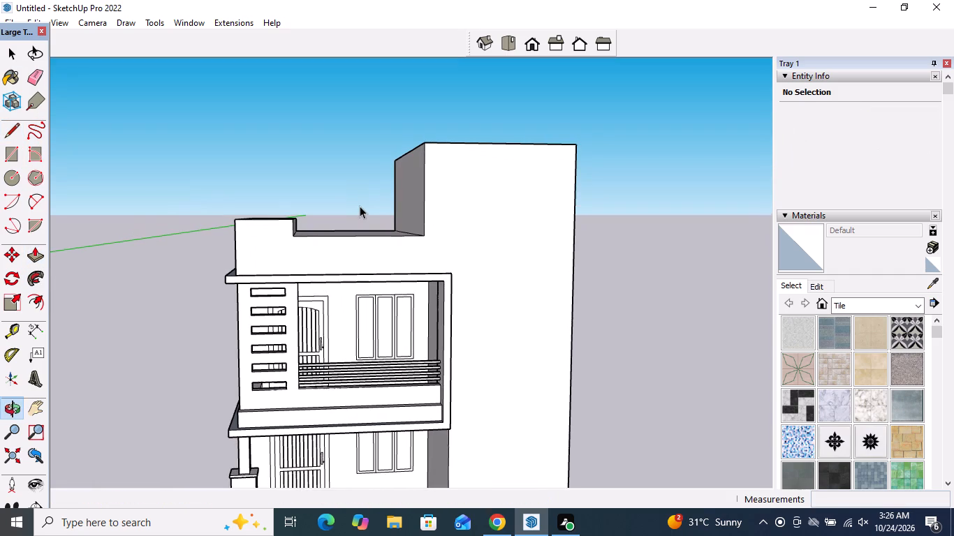
pyautogui.click(7, 128)
pyautogui.scroll(7, 274, 240)
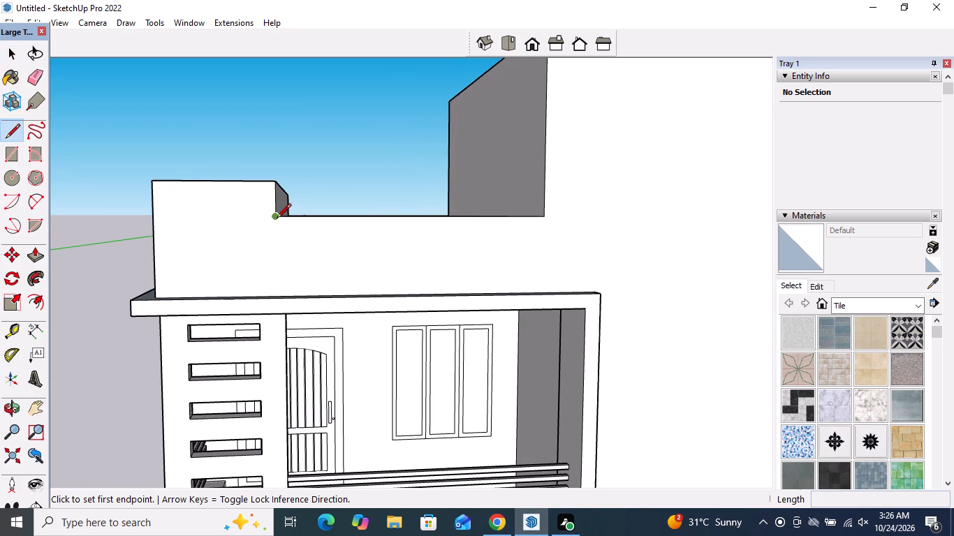
pyautogui.click(276, 218)
pyautogui.moveTo(284, 250); pyautogui.dragTo(285, 284, button='middle')
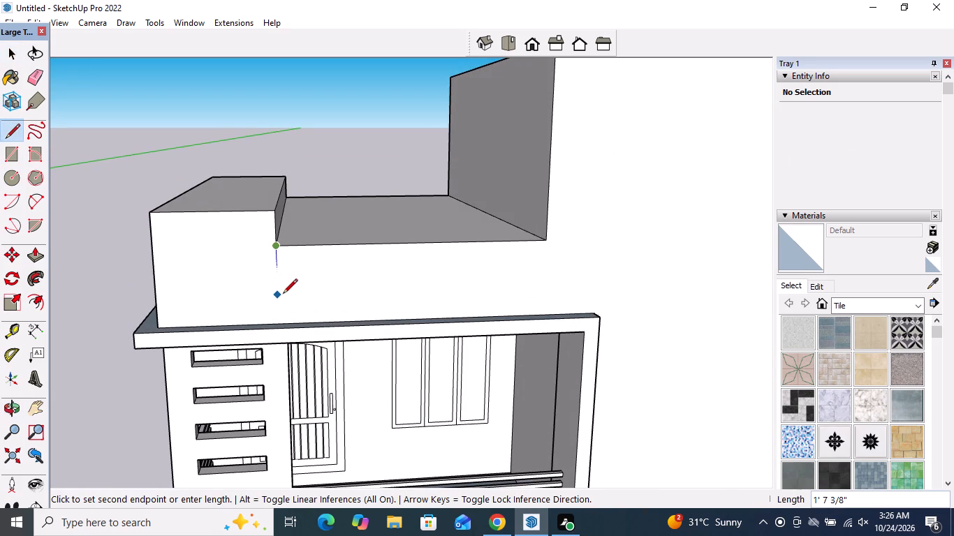
pyautogui.click(284, 288)
pyautogui.scroll(-4, 367, 288)
pyautogui.moveTo(508, 287); pyautogui.dragTo(494, 266, button='middle')
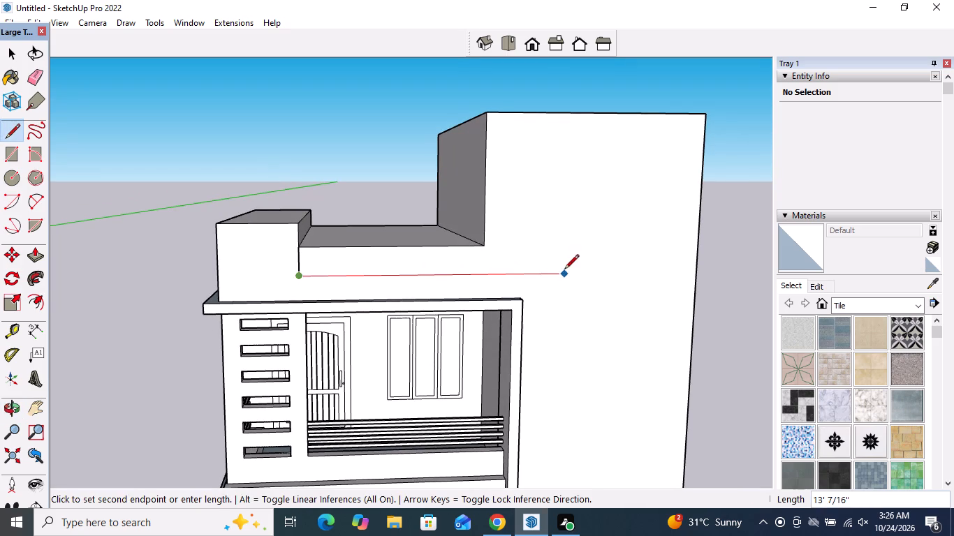
pyautogui.scroll(3, 538, 280)
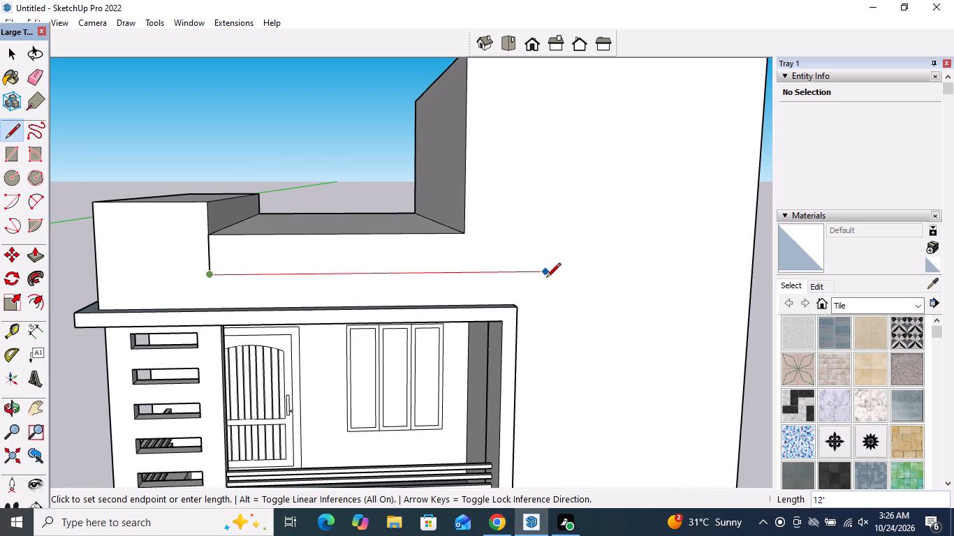
pyautogui.click(546, 278)
# Continue the outline with a vertical line about 26' 10 7/8" down the solid wall to its base.
pyautogui.scroll(-16, 541, 239)
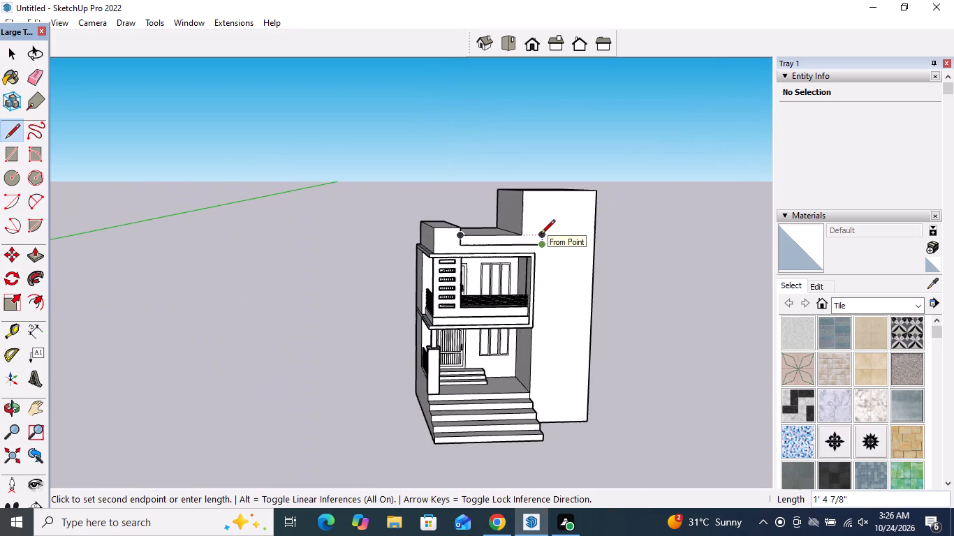
pyautogui.moveTo(550, 408); pyautogui.dragTo(418, 383, button='middle')
pyautogui.scroll(4, 487, 403)
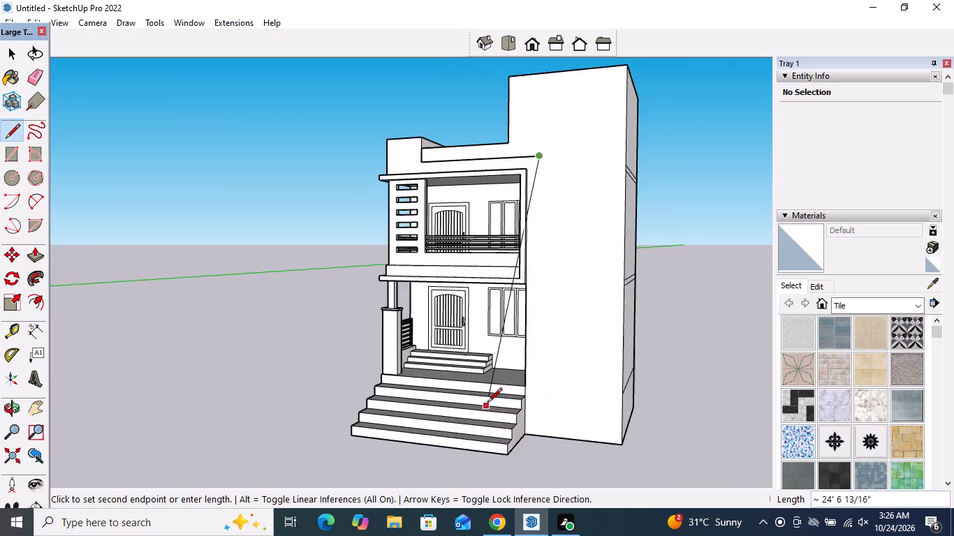
pyautogui.scroll(1, 487, 403)
pyautogui.scroll(9, 561, 436)
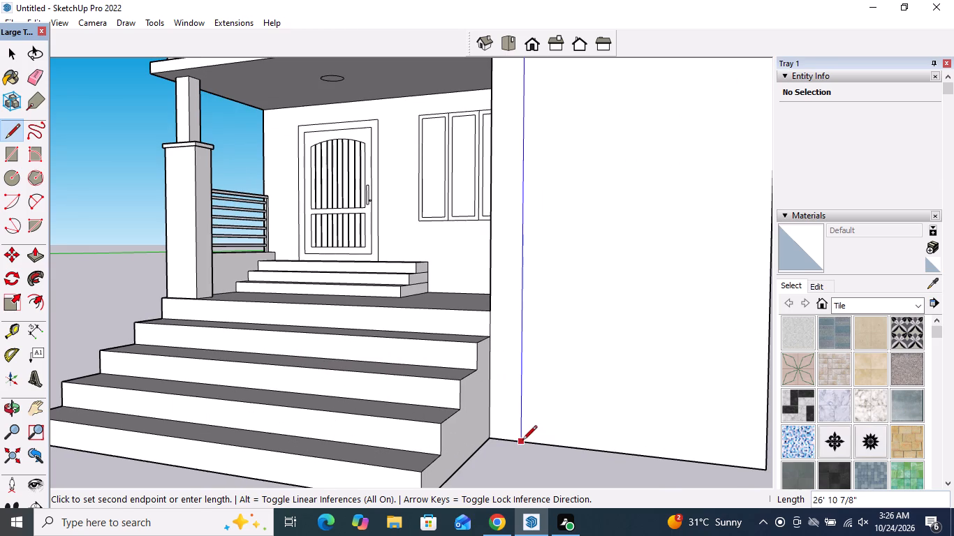
pyautogui.click(522, 441)
pyautogui.press('space')
# Draw a line about 3' 10 3/16" across the top of the raised strip, close to its front end.
pyautogui.scroll(-12, 534, 448)
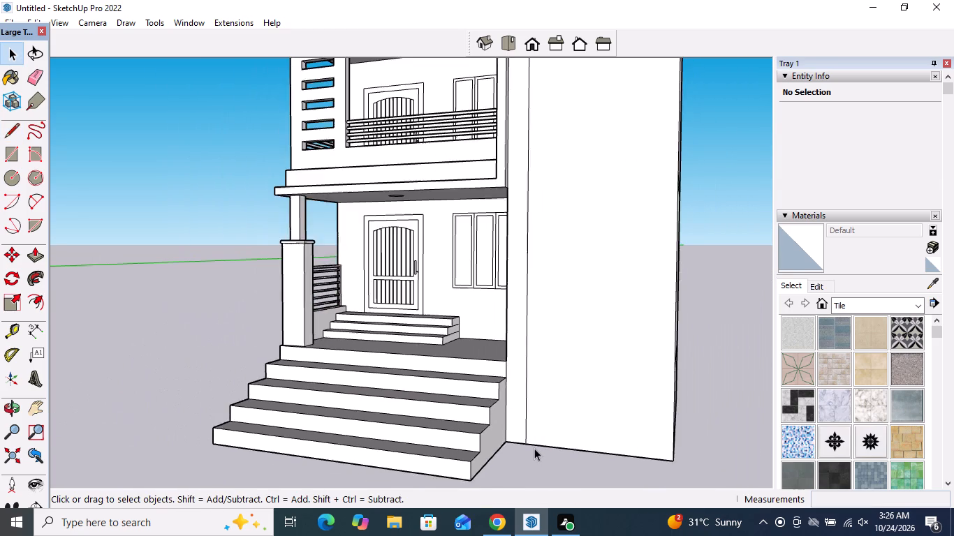
pyautogui.scroll(-9, 534, 448)
pyautogui.moveTo(483, 416); pyautogui.dragTo(713, 439, button='middle')
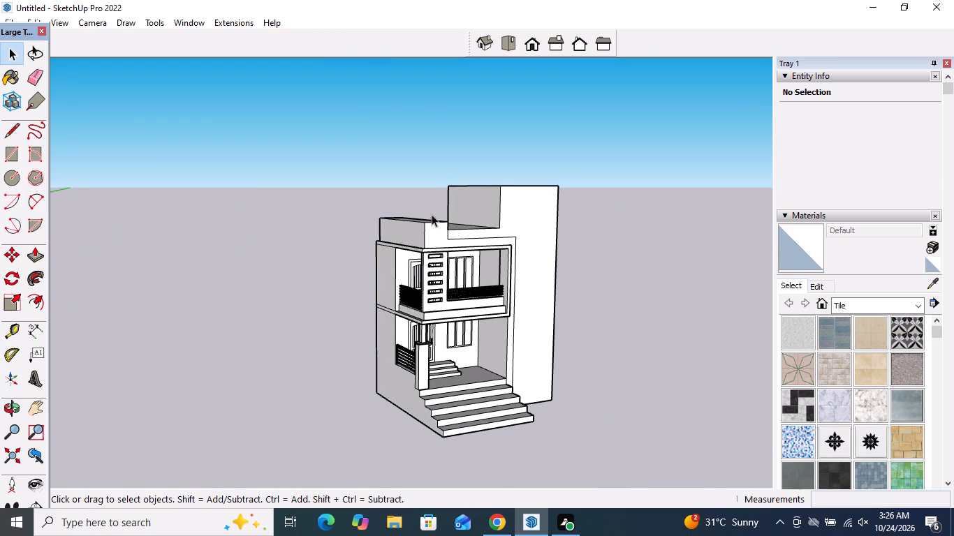
pyautogui.scroll(3, 432, 205)
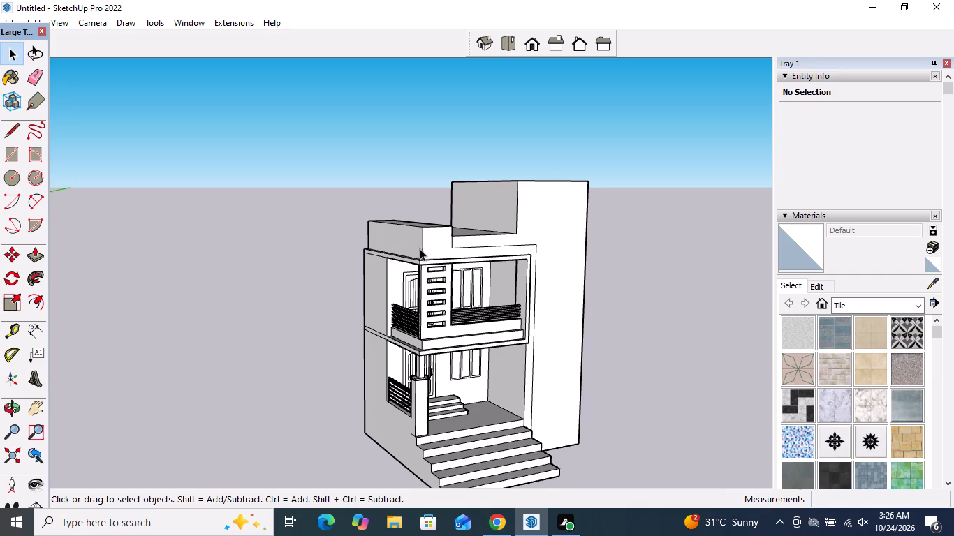
pyautogui.moveTo(429, 223); pyautogui.dragTo(590, 221, button='middle')
pyautogui.moveTo(445, 223); pyautogui.dragTo(446, 239, button='middle')
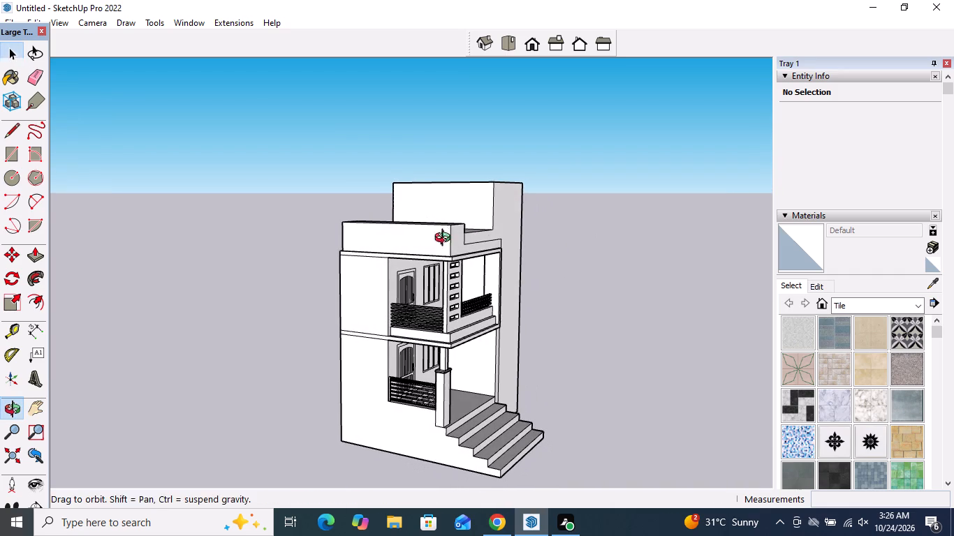
pyautogui.moveTo(446, 239); pyautogui.dragTo(469, 304, button='middle')
pyautogui.scroll(7, 439, 194)
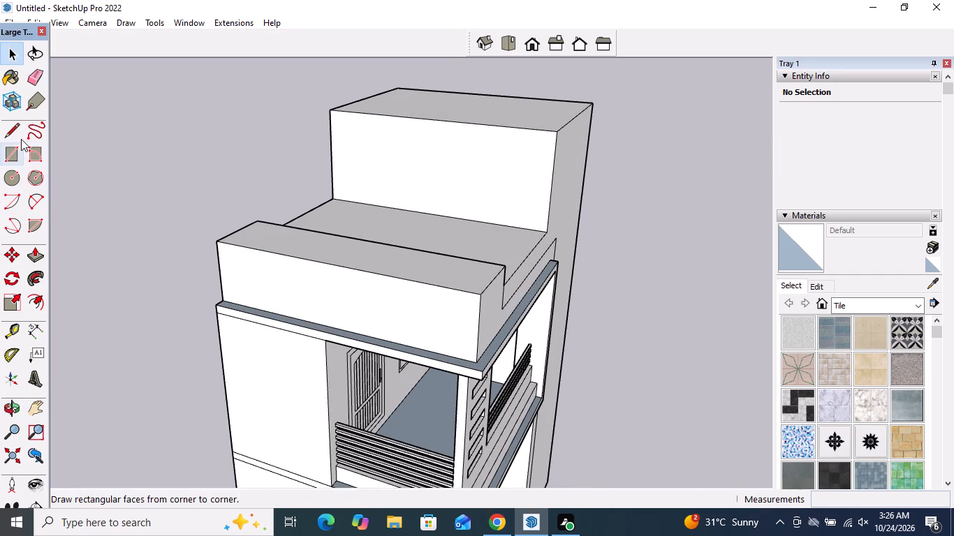
pyautogui.click(17, 128)
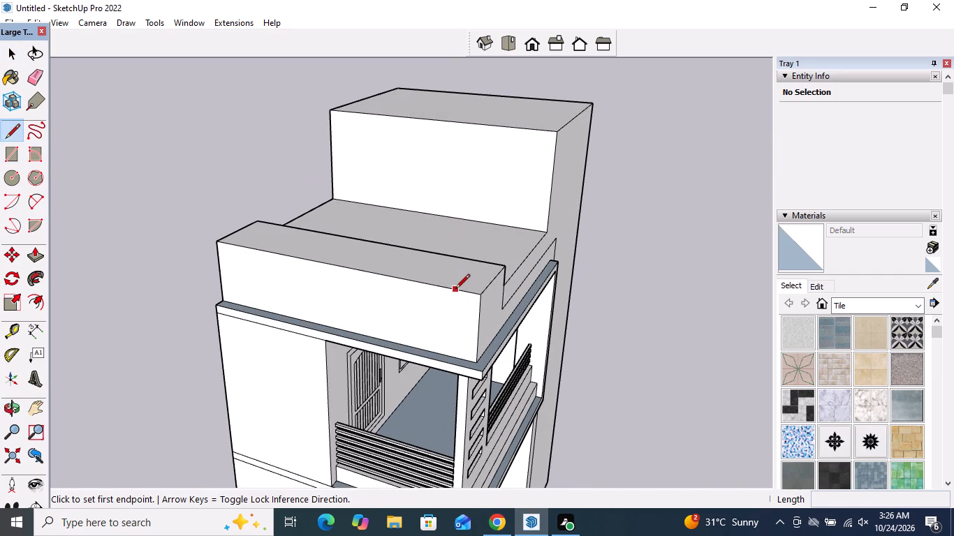
pyautogui.click(453, 289)
pyautogui.click(479, 262)
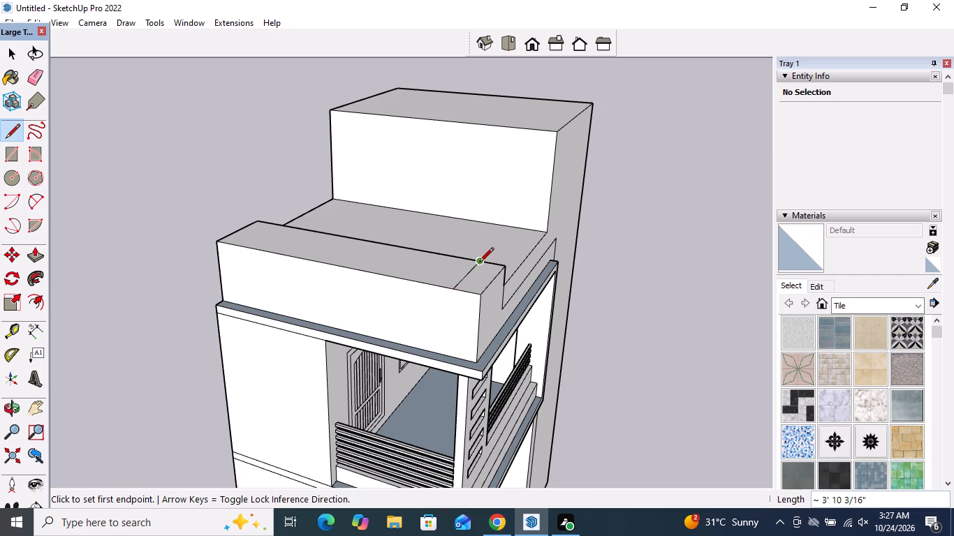
# Push/Pull the long section of the strip behind that line down about 11", keeping a taller block at the front corner.
pyautogui.click(36, 248)
pyautogui.click(387, 250)
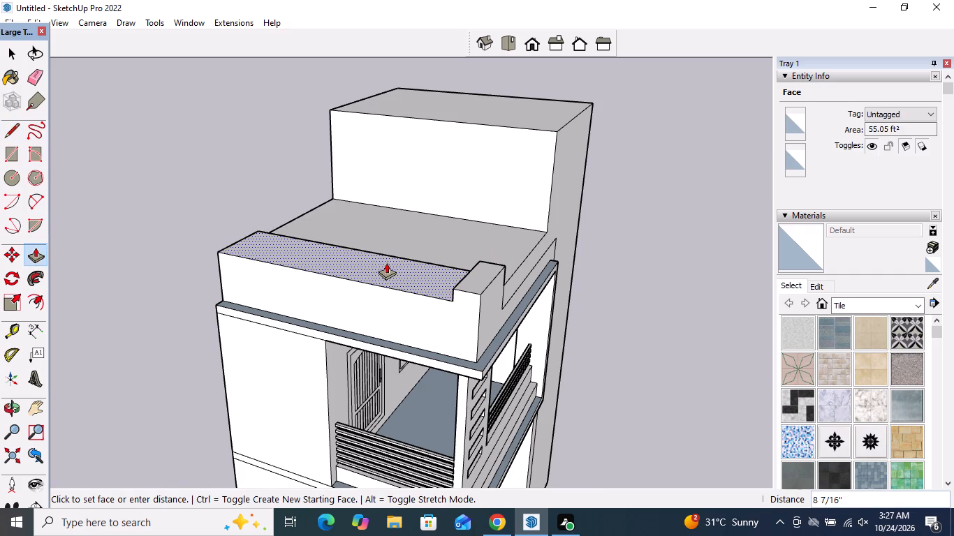
pyautogui.click(388, 265)
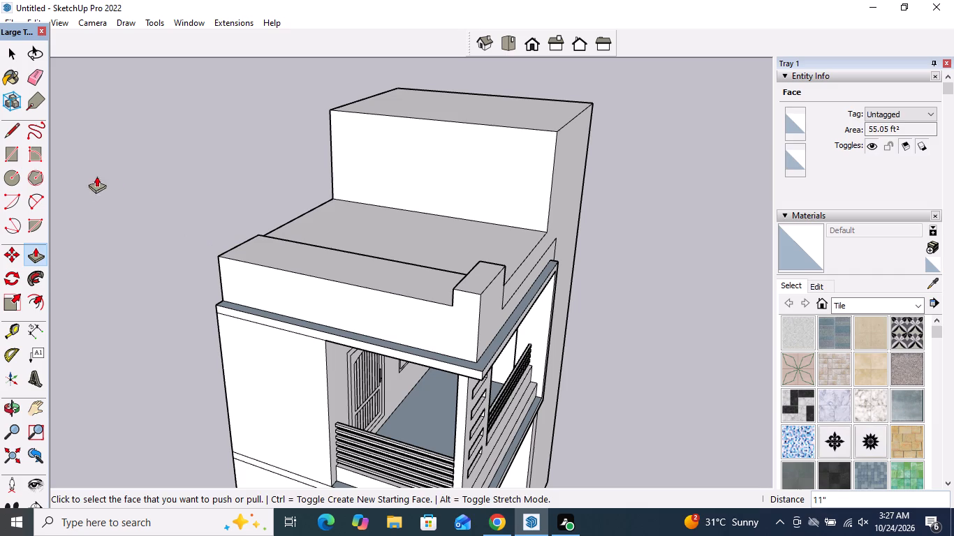
# Draw a vertical line about 2' 9 7/8" down the parapet's side face, from the front corner block's step to the ledge.
pyautogui.click(21, 134)
pyautogui.scroll(4, 456, 340)
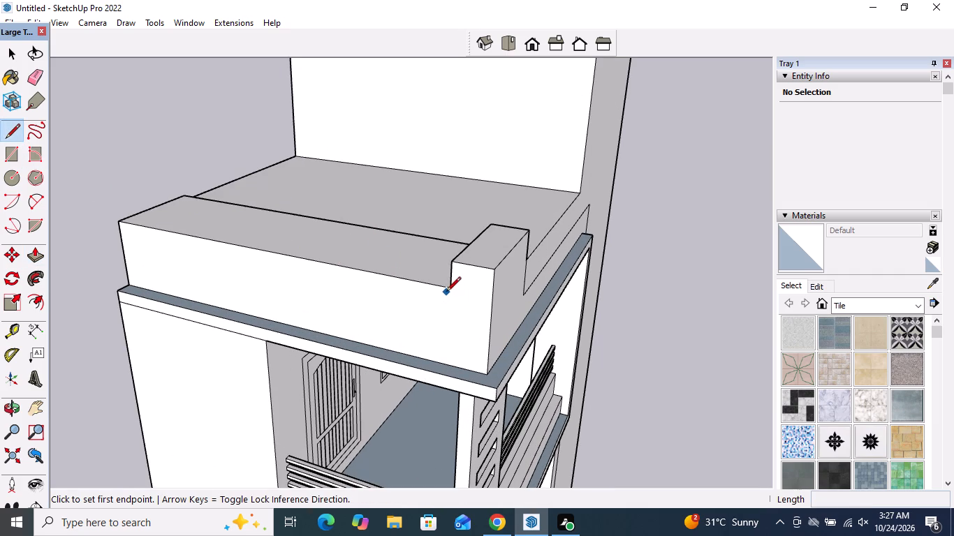
pyautogui.click(451, 288)
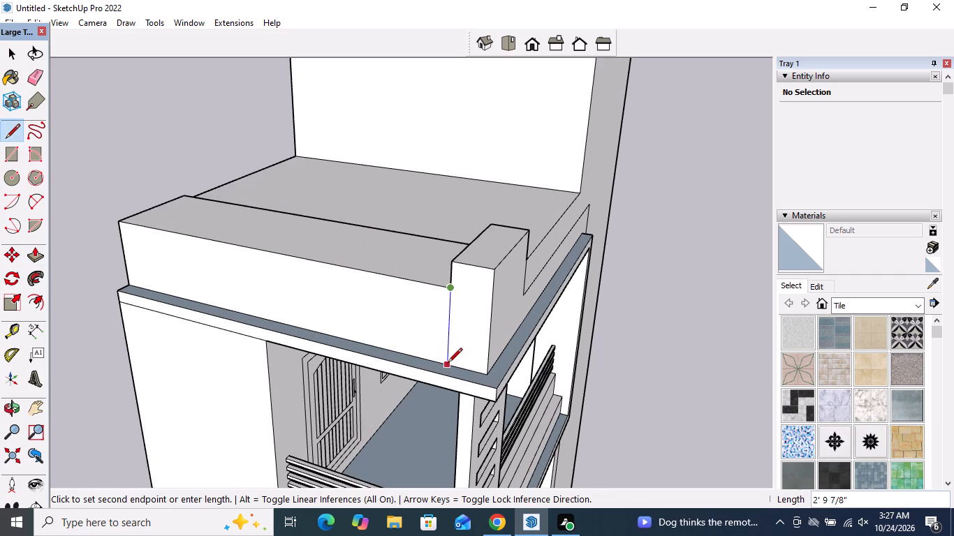
pyautogui.click(448, 365)
pyautogui.press('space')
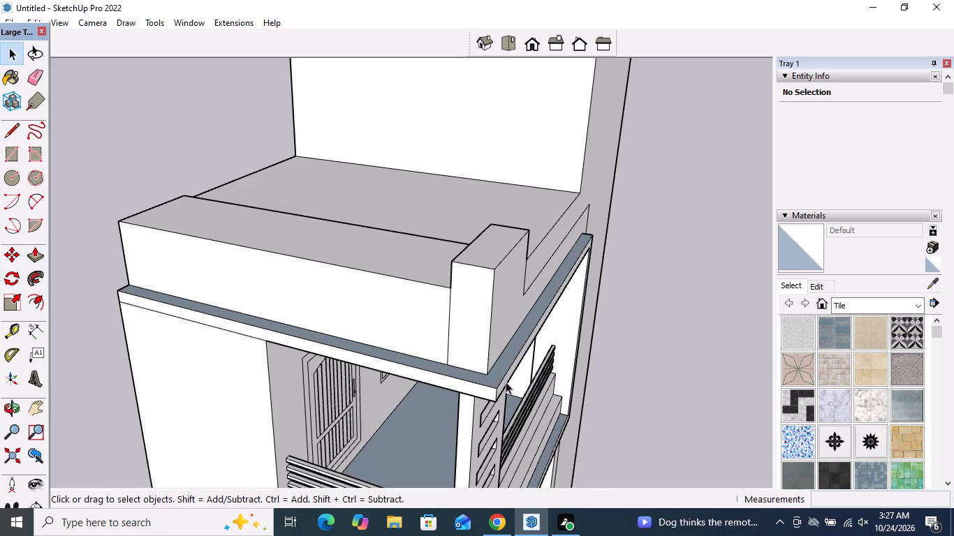
# Examine the roof steps, corner block and facade outline from the front and both sides of the house.
pyautogui.scroll(-9, 421, 328)
pyautogui.moveTo(467, 370); pyautogui.dragTo(306, 258, button='middle')
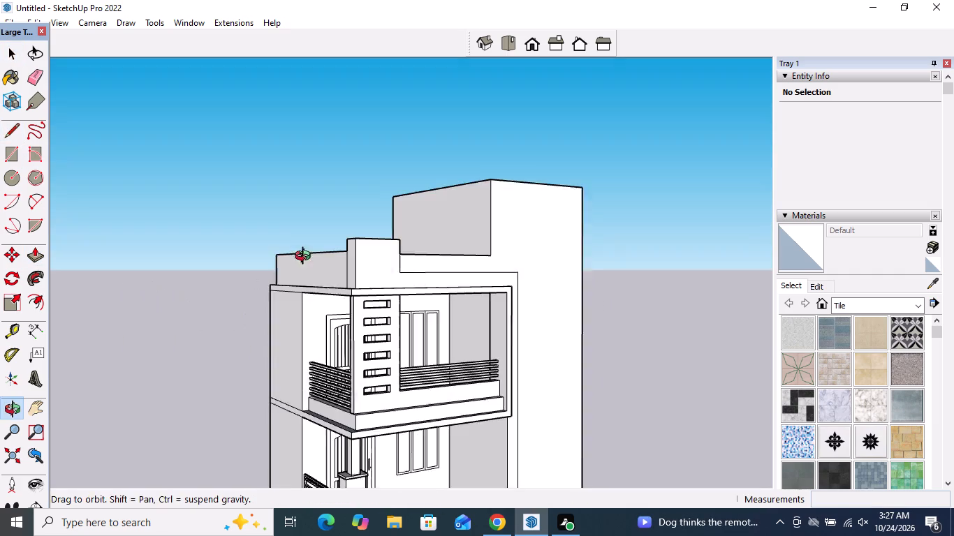
pyautogui.moveTo(306, 258); pyautogui.dragTo(283, 255, button='middle')
pyautogui.moveTo(407, 232); pyautogui.dragTo(327, 239, button='middle')
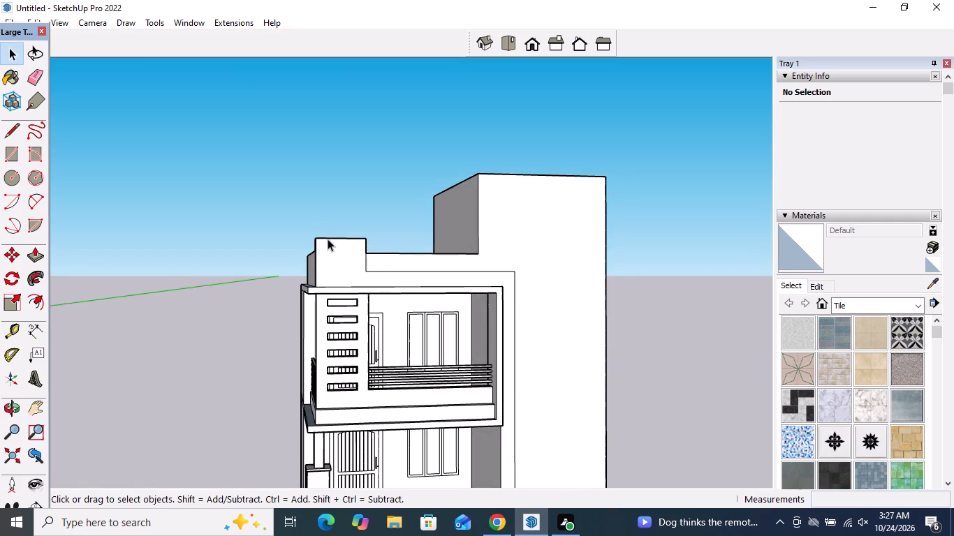
pyautogui.moveTo(399, 271); pyautogui.dragTo(247, 300, button='middle')
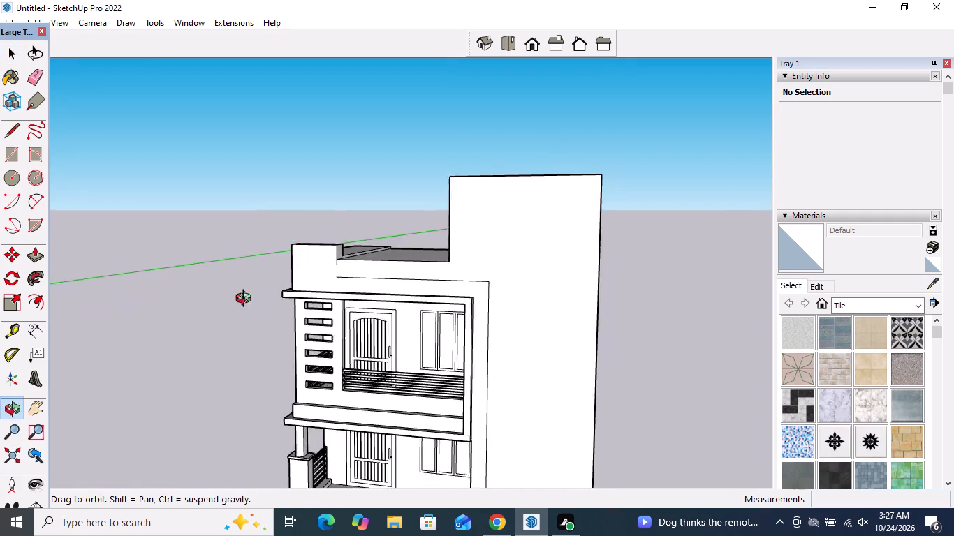
pyautogui.moveTo(247, 300); pyautogui.dragTo(141, 304, button='middle')
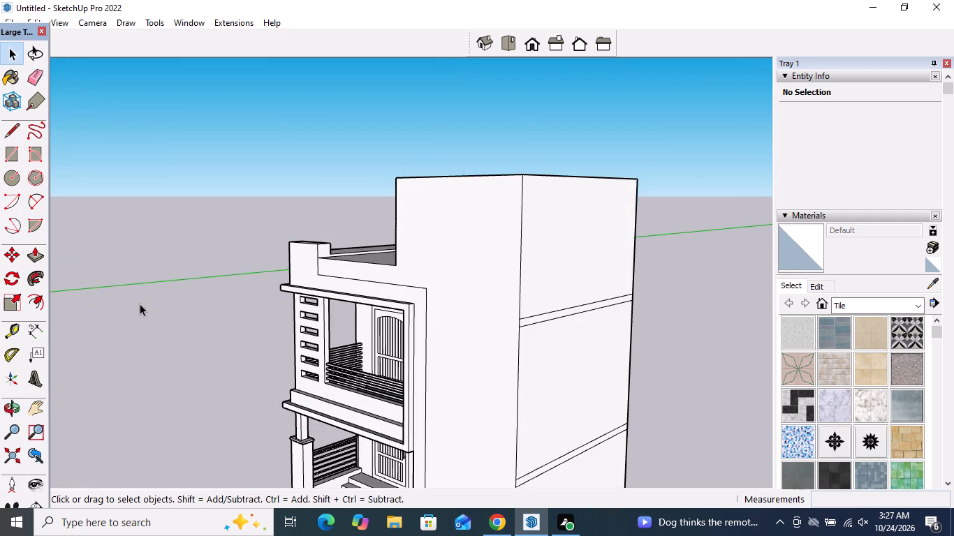
pyautogui.scroll(-4, 175, 264)
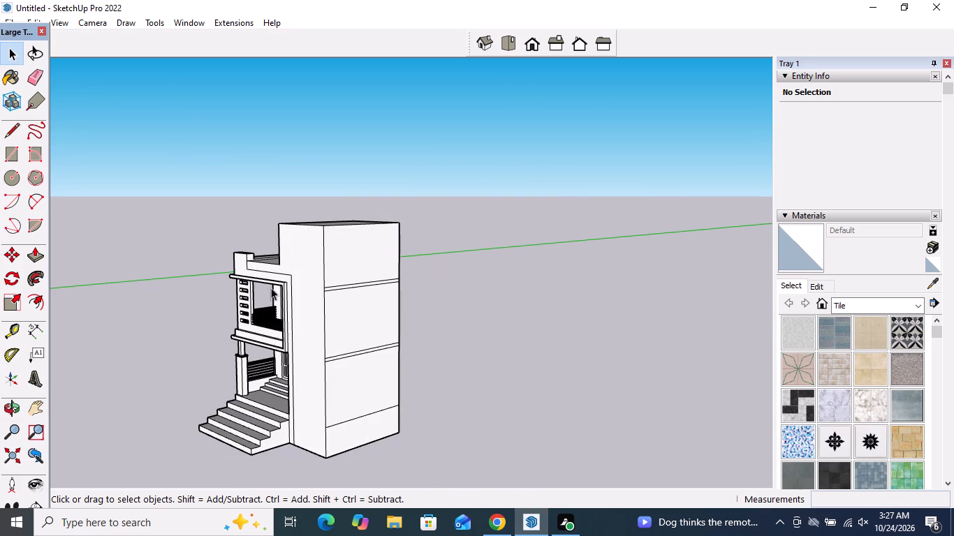
pyautogui.moveTo(320, 287); pyautogui.dragTo(717, 325, button='middle')
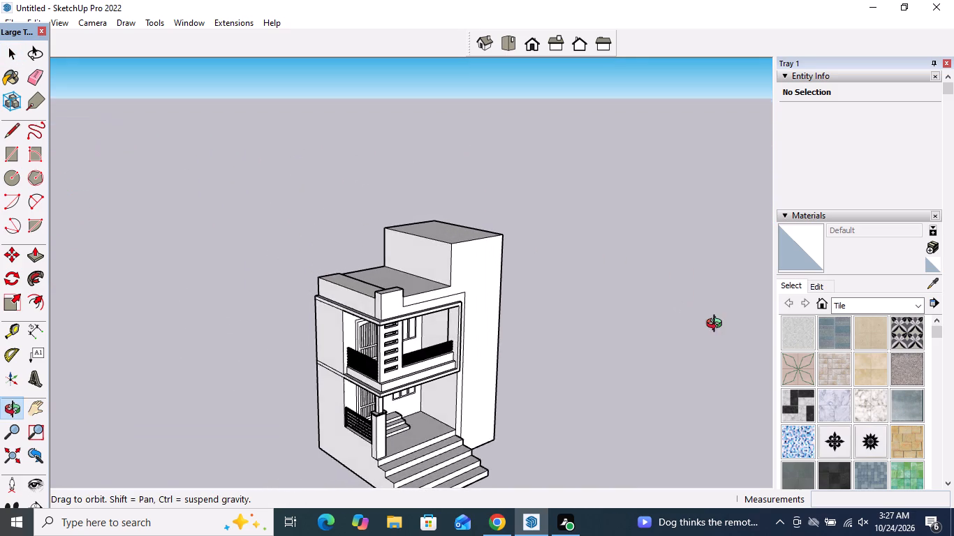
# Draw a line about 10' 9 11/16" across the taller block's rear face, from the roof step to its outer corner.
pyautogui.moveTo(717, 325); pyautogui.dragTo(677, 330, button='middle')
pyautogui.scroll(-4, 515, 303)
pyautogui.moveTo(347, 273); pyautogui.dragTo(666, 329, button='middle')
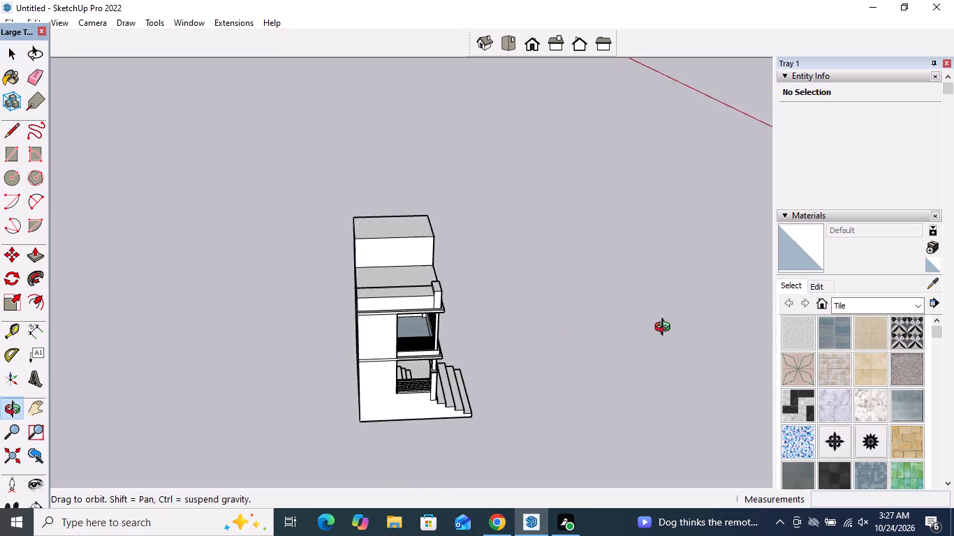
pyautogui.moveTo(666, 329); pyautogui.dragTo(744, 305, button='middle')
pyautogui.moveTo(362, 293); pyautogui.dragTo(735, 260, button='middle')
pyautogui.moveTo(389, 281); pyautogui.dragTo(524, 268, button='middle')
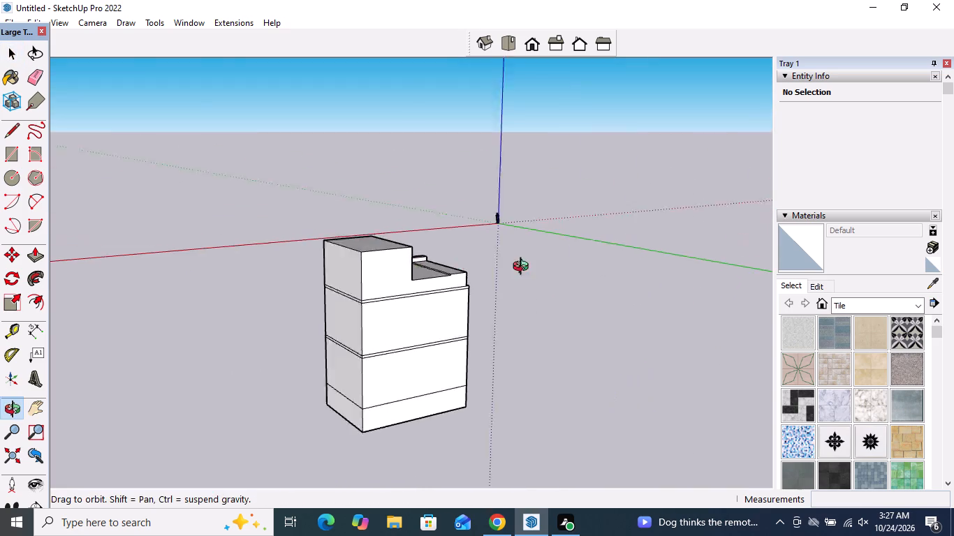
pyautogui.moveTo(524, 268); pyautogui.dragTo(636, 265, button='middle')
pyautogui.click(10, 133)
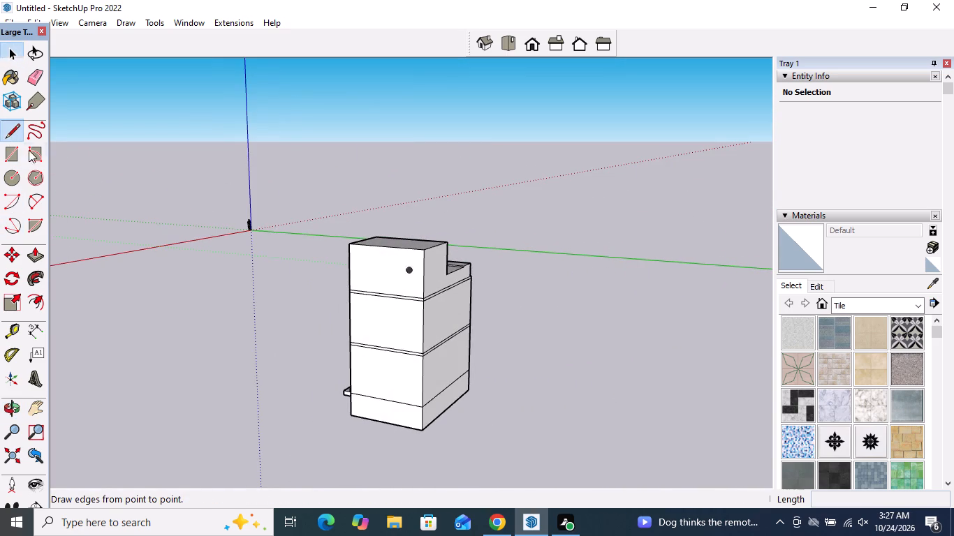
pyautogui.scroll(8, 423, 262)
pyautogui.click(468, 291)
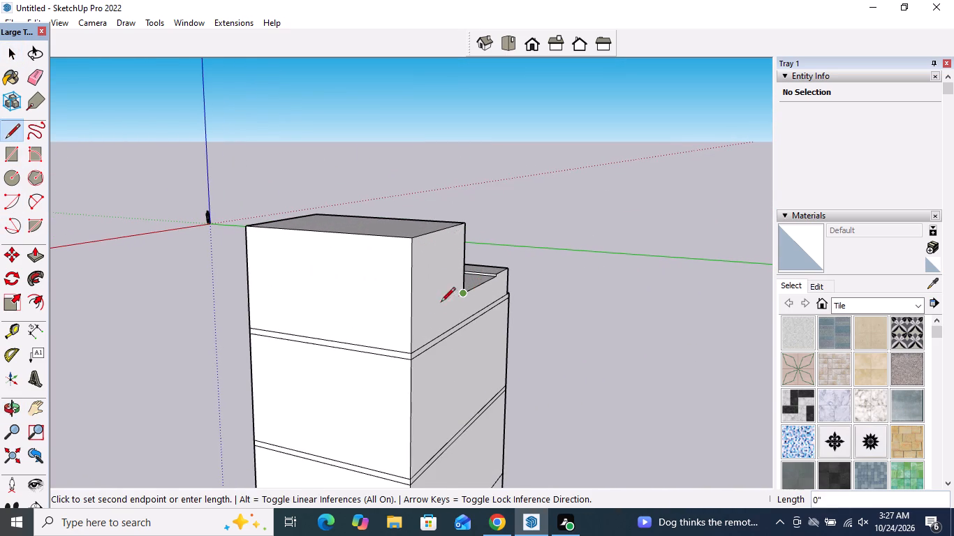
pyautogui.click(413, 318)
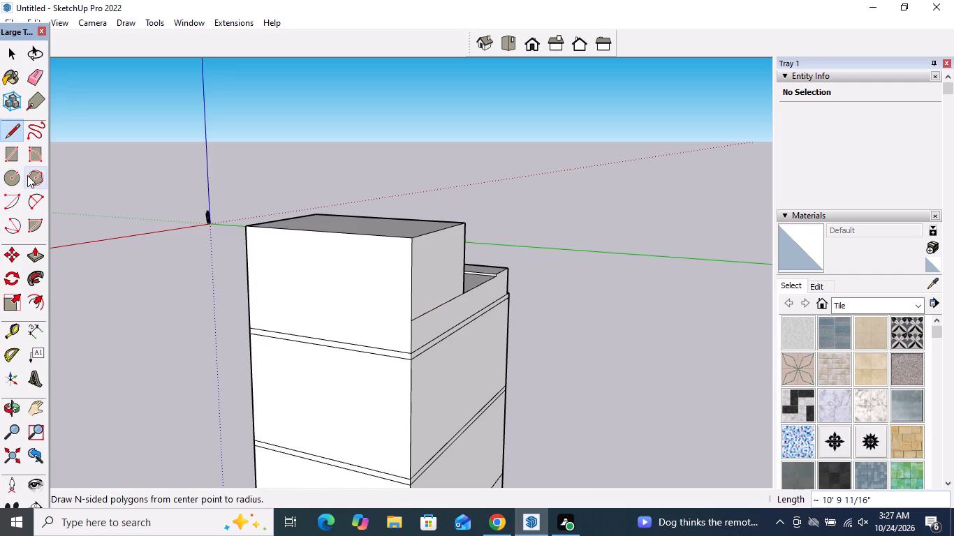
# Push/Pull the taller block's rear face above that line inward about 7' 7", cutting its back part down to roof level.
pyautogui.click(40, 259)
pyautogui.click(425, 278)
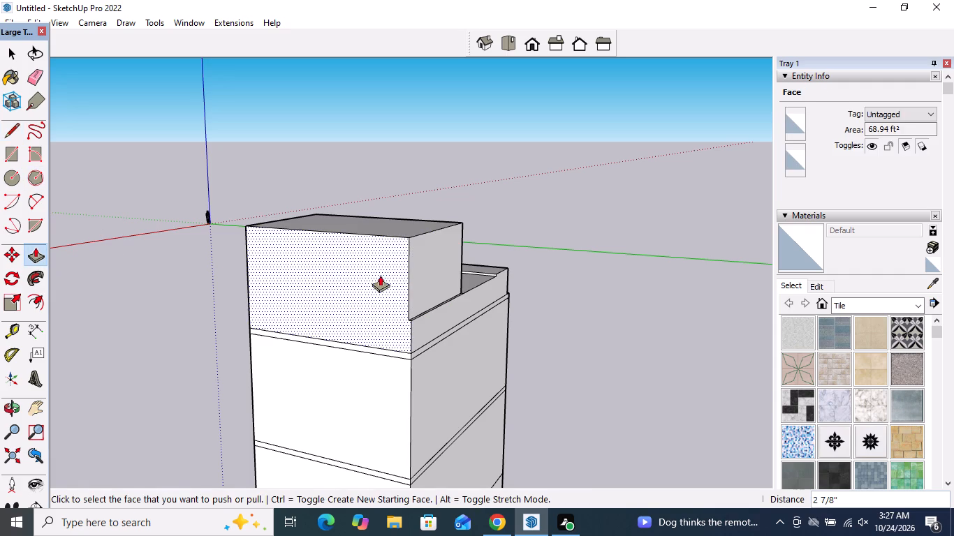
pyautogui.click(445, 272)
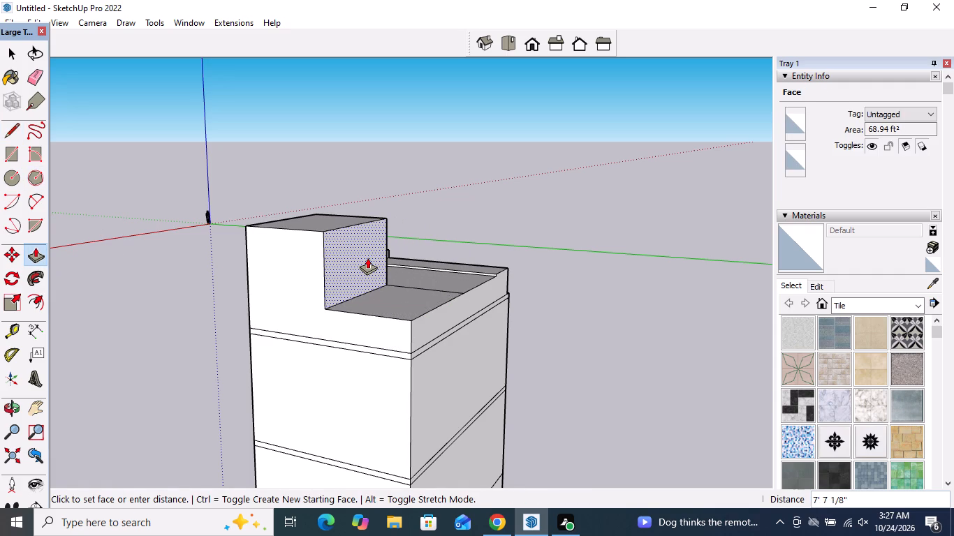
pyautogui.click(367, 258)
# Erase the leftover edge between the main roof surface and the newly cut area behind the taller block.
pyautogui.moveTo(397, 268); pyautogui.dragTo(0, 253, button='middle')
pyautogui.moveTo(444, 242); pyautogui.dragTo(283, 326, button='middle')
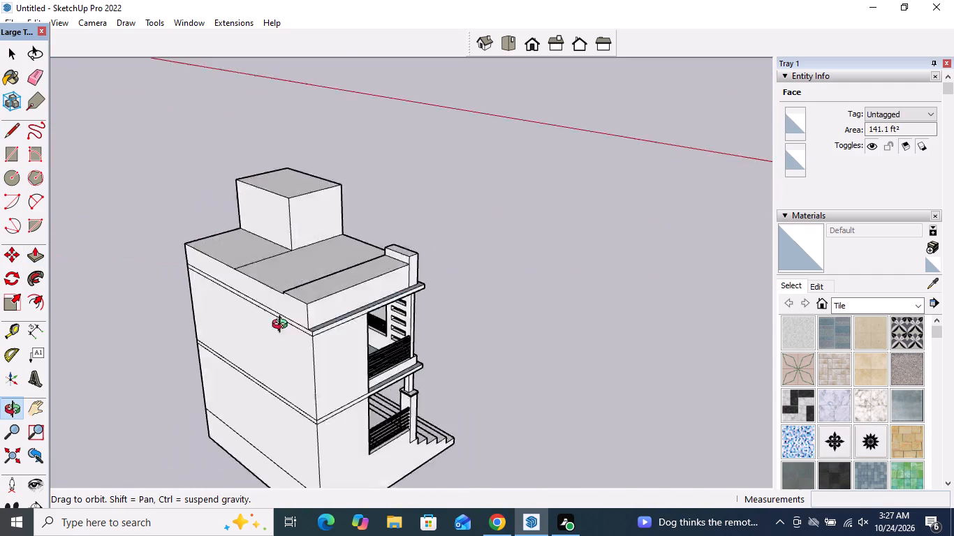
pyautogui.moveTo(283, 326); pyautogui.dragTo(58, 272, button='middle')
pyautogui.scroll(4, 371, 208)
pyautogui.moveTo(351, 230); pyautogui.dragTo(351, 360, button='middle')
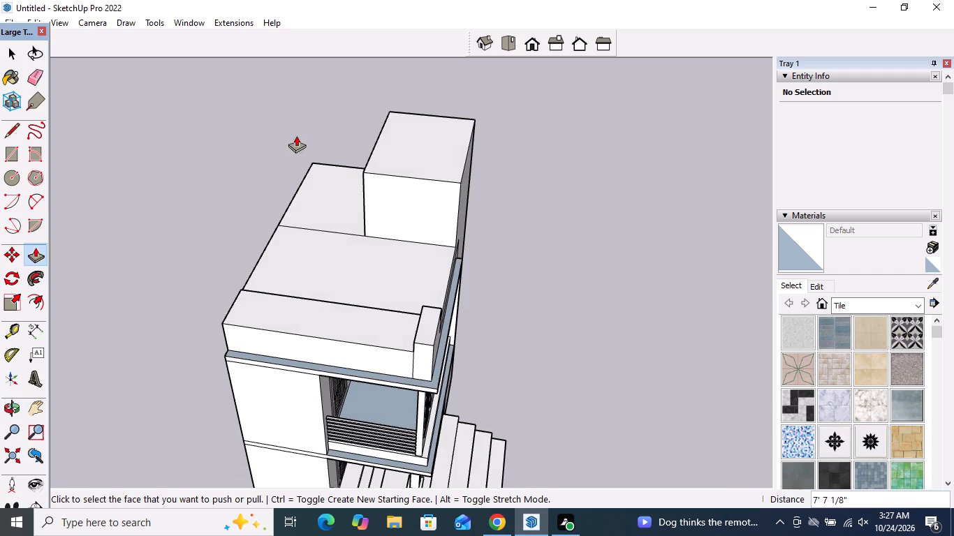
pyautogui.scroll(4, 310, 135)
pyautogui.click(32, 77)
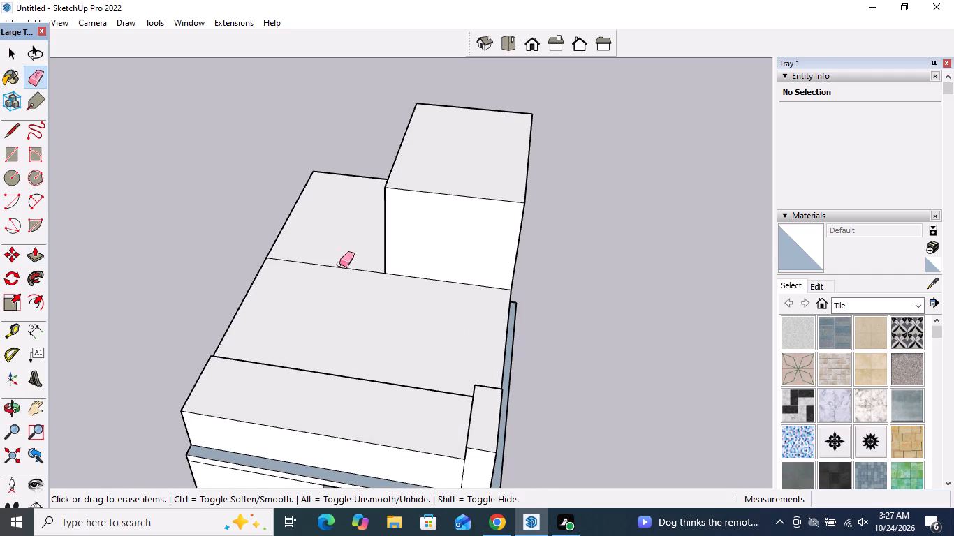
pyautogui.click(337, 267)
pyautogui.press('space')
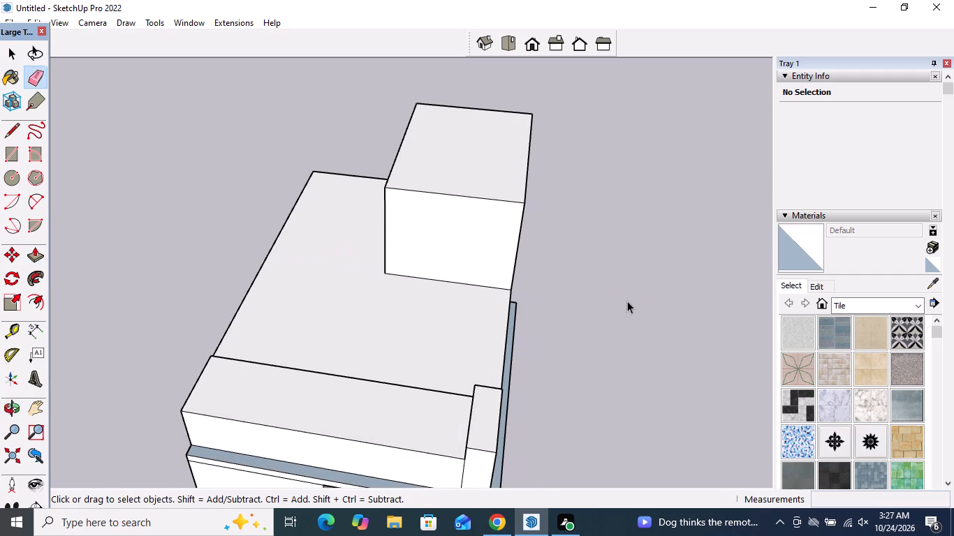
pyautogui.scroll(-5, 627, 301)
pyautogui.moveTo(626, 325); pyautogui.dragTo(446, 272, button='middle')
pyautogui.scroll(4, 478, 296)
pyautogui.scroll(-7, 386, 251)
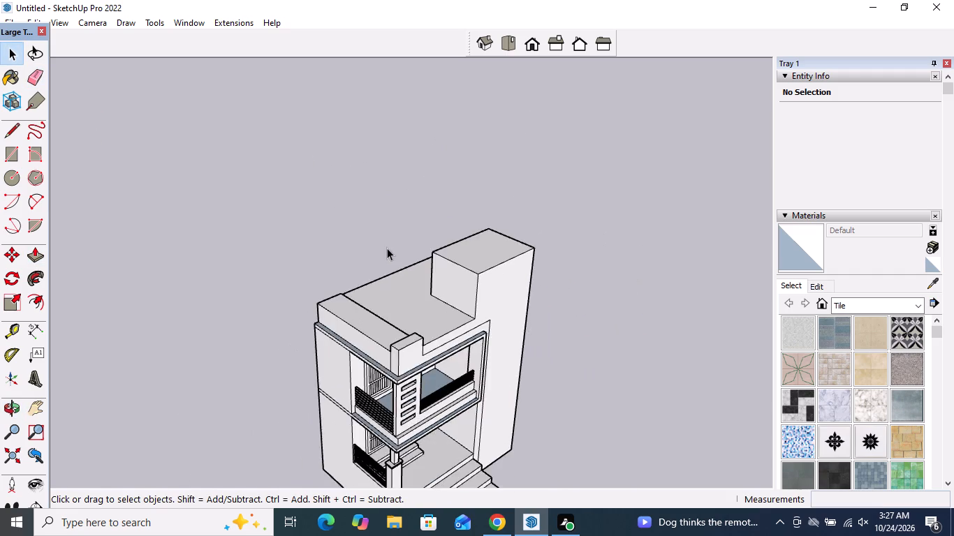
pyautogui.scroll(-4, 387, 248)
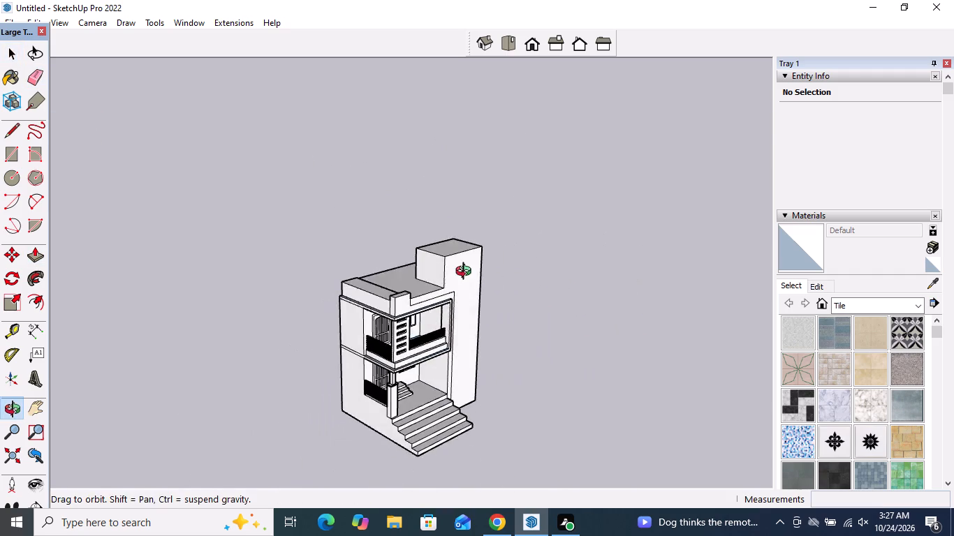
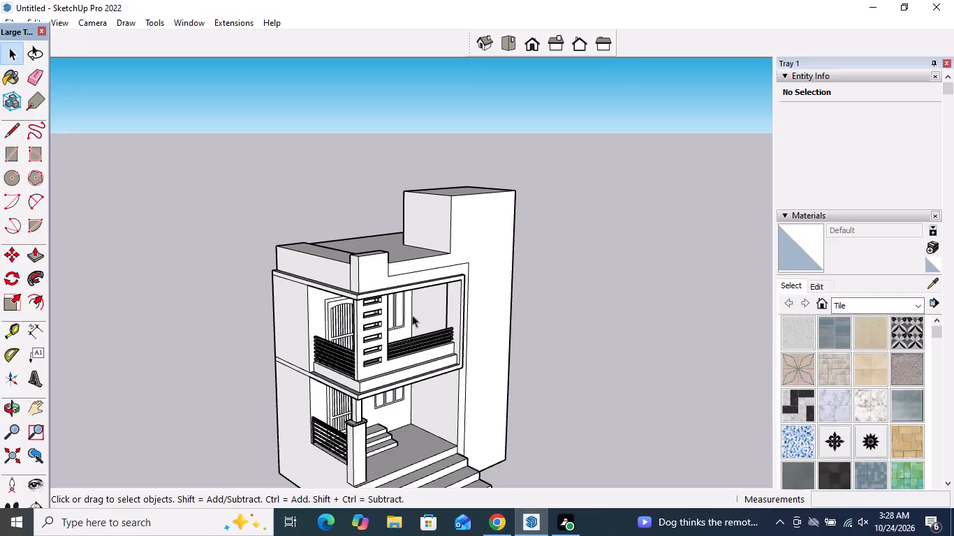
# Outline a thin strip along the front roof edge, from the corner block to about 1' 4" onto the taller block, with its lower line about 10' 3 7/8" long.
pyautogui.scroll(1, 379, 301)
pyautogui.moveTo(379, 301); pyautogui.dragTo(204, 301, button='middle')
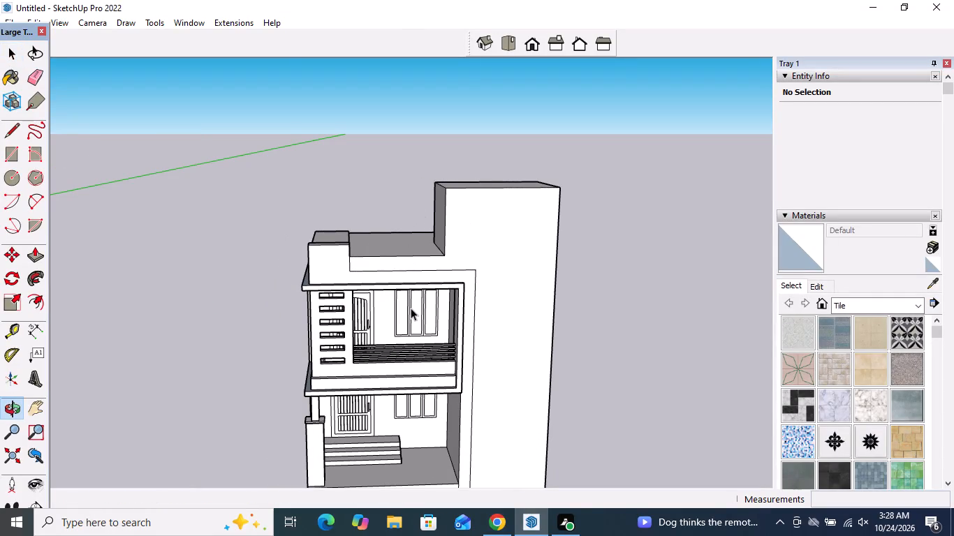
pyautogui.moveTo(409, 221); pyautogui.dragTo(411, 194, button='middle')
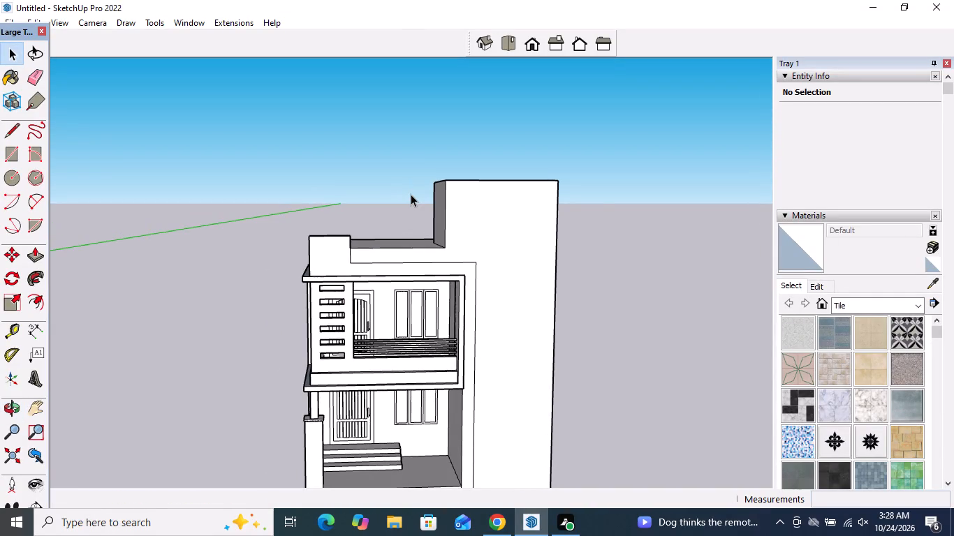
pyautogui.scroll(7, 393, 232)
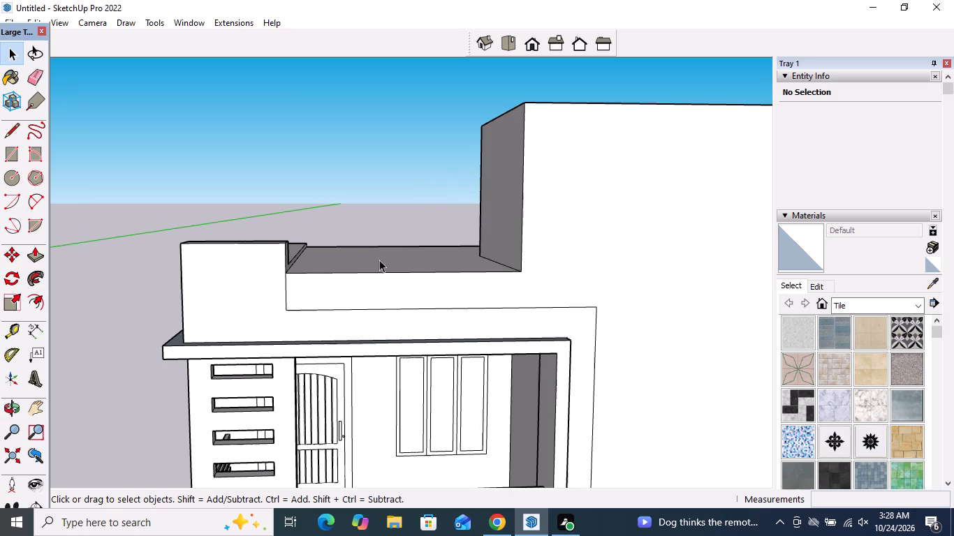
pyautogui.click(18, 137)
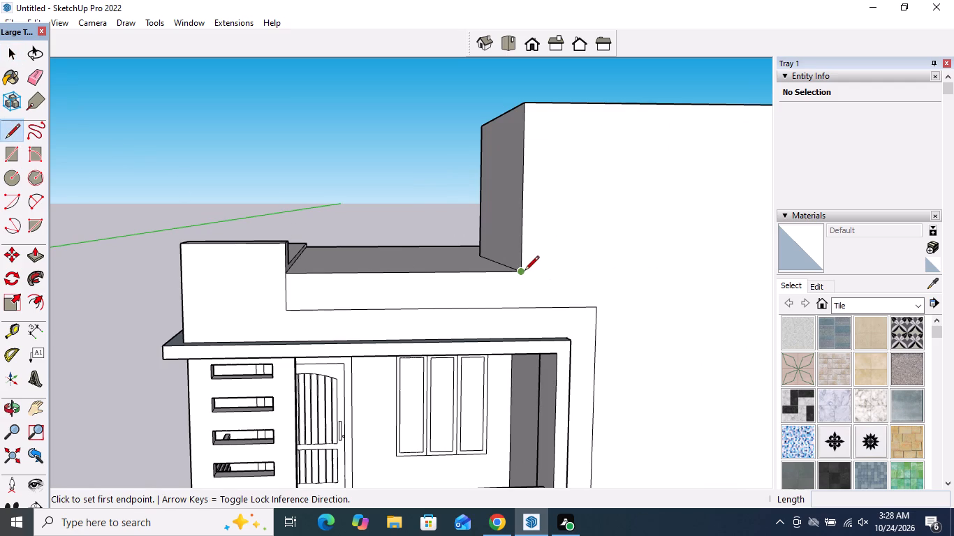
pyautogui.click(524, 271)
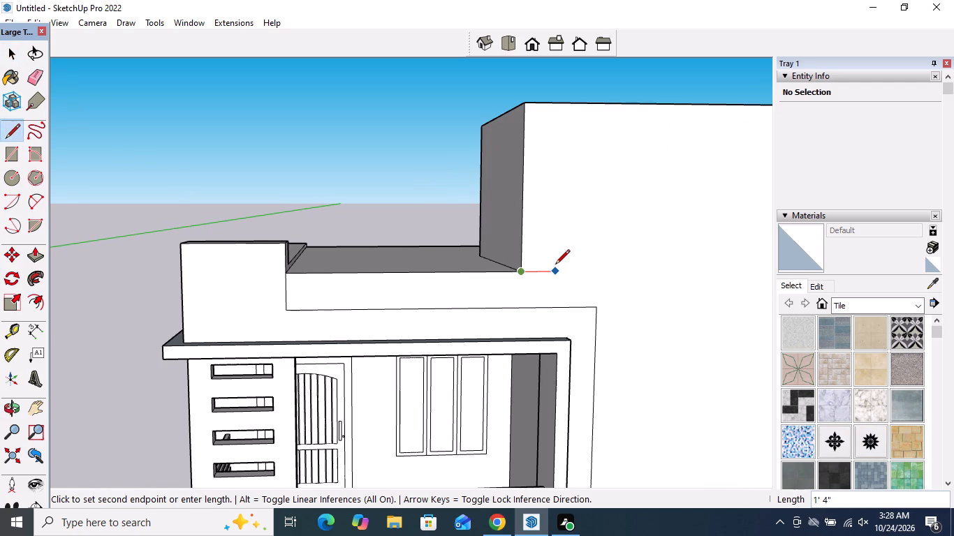
pyautogui.click(555, 265)
pyautogui.scroll(9, 554, 271)
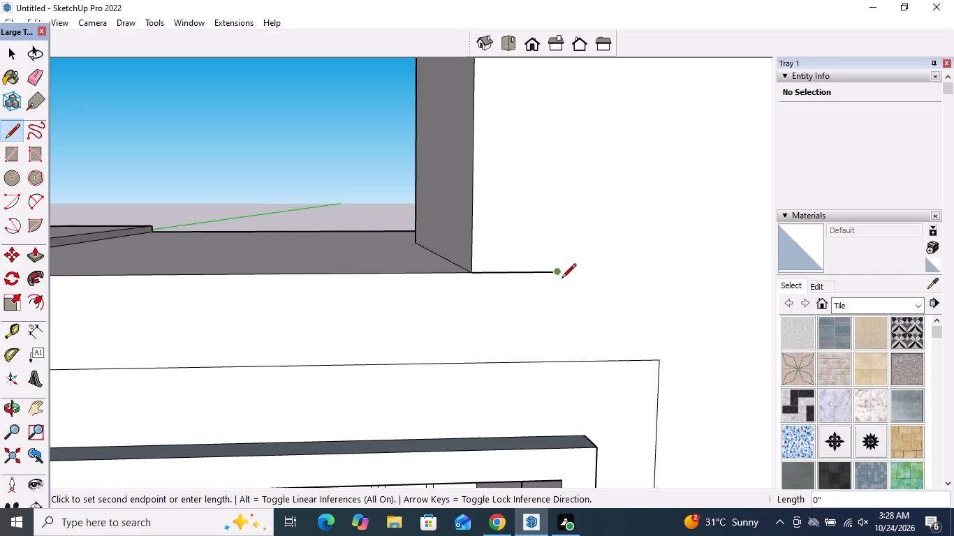
pyautogui.click(557, 282)
pyautogui.scroll(-5, 501, 307)
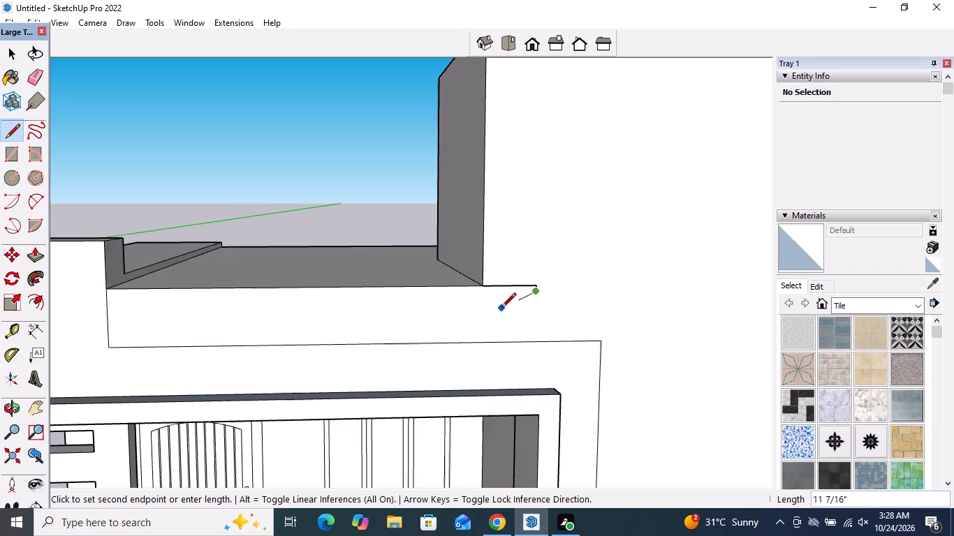
pyautogui.scroll(-3, 501, 308)
pyautogui.scroll(14, 235, 304)
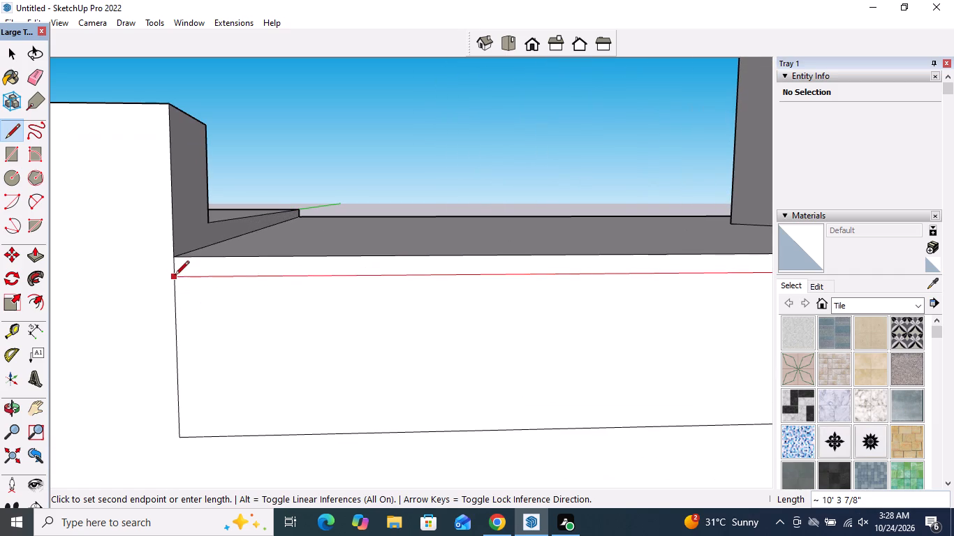
pyautogui.click(175, 274)
pyautogui.scroll(-4, 274, 297)
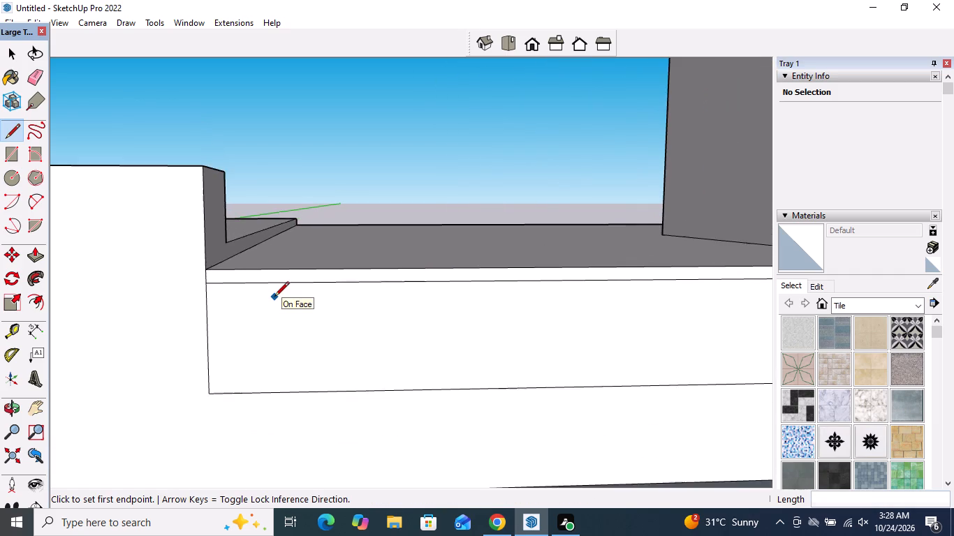
pyautogui.scroll(-9, 274, 297)
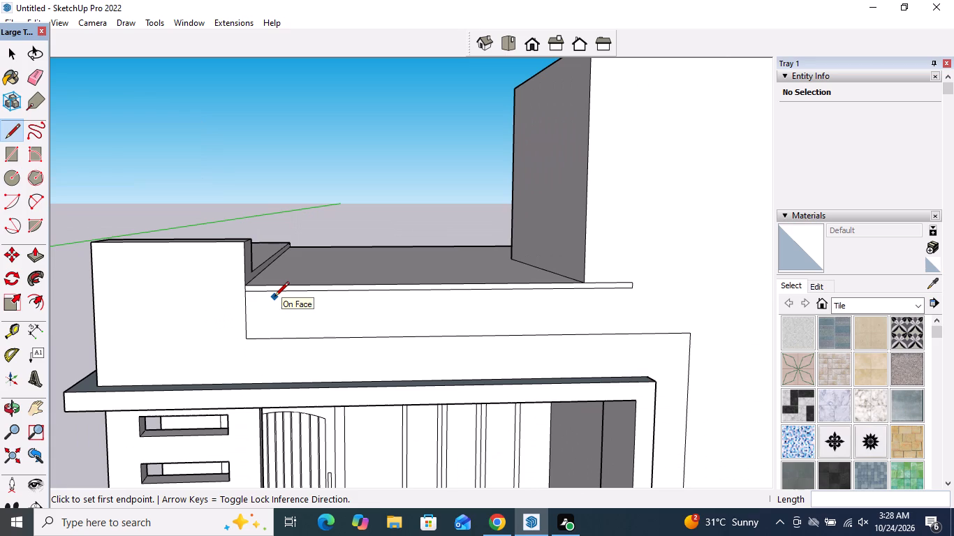
pyautogui.press('space')
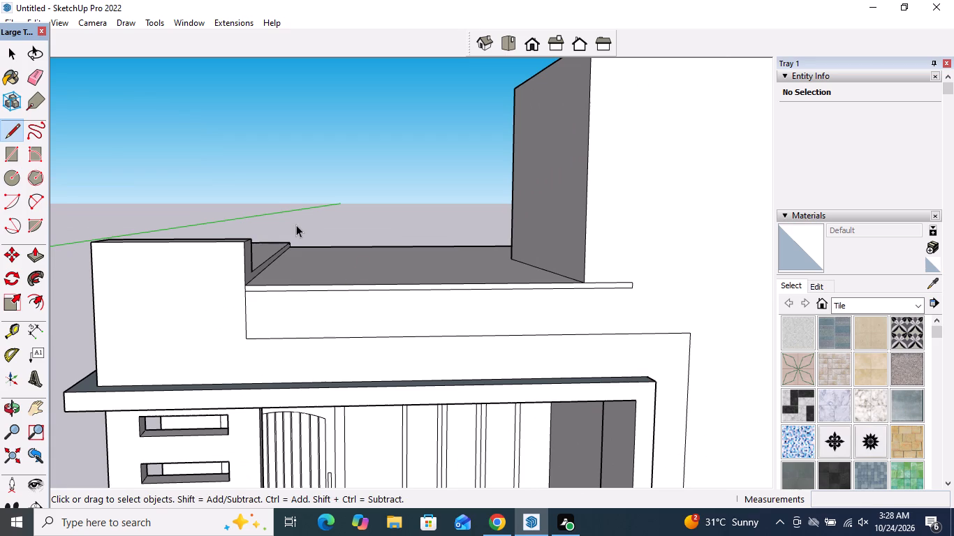
# Push/Pull every section of the taller block's outer side wall outward by the same distance, about 1' 2 1/4".
pyautogui.scroll(-11, 296, 225)
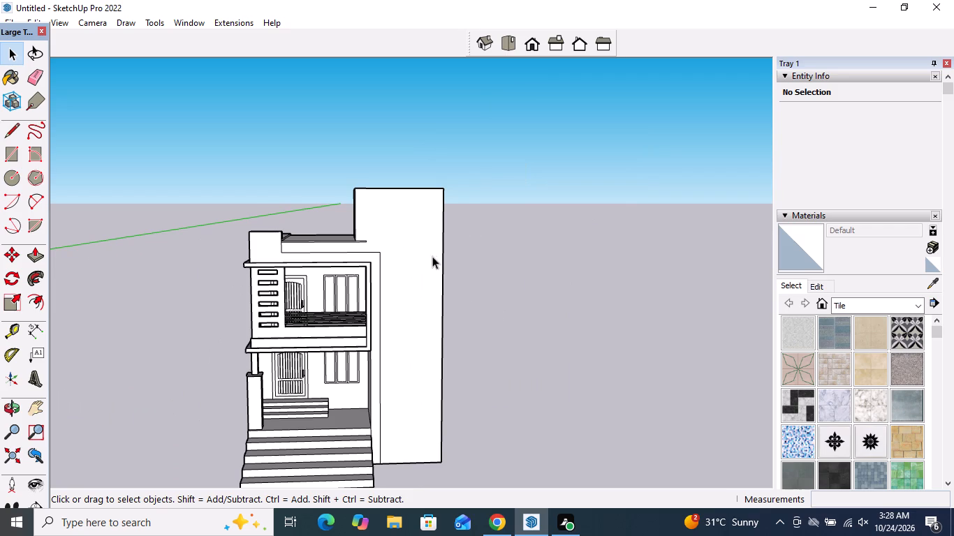
pyautogui.moveTo(446, 350); pyautogui.dragTo(311, 337, button='middle')
pyautogui.click(36, 258)
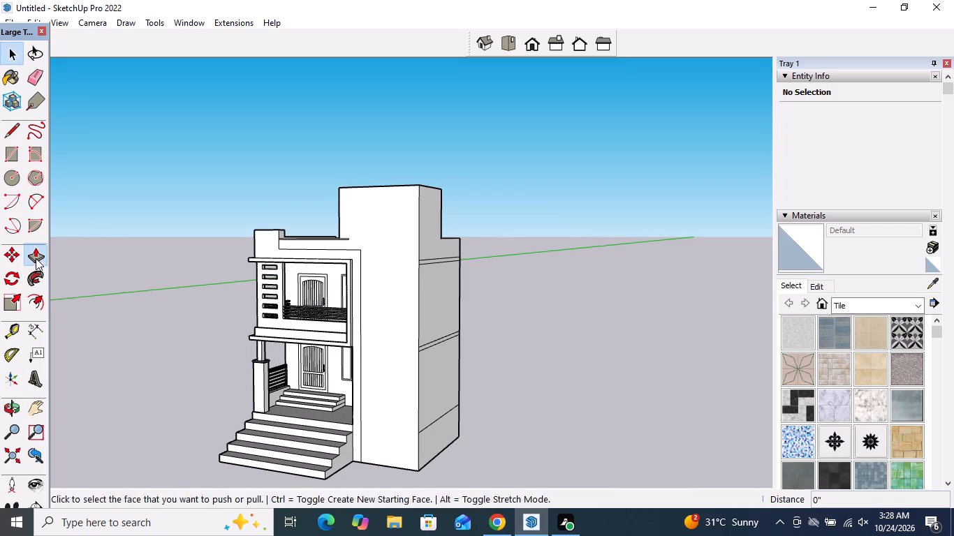
pyautogui.scroll(5, 443, 442)
pyautogui.click(435, 445)
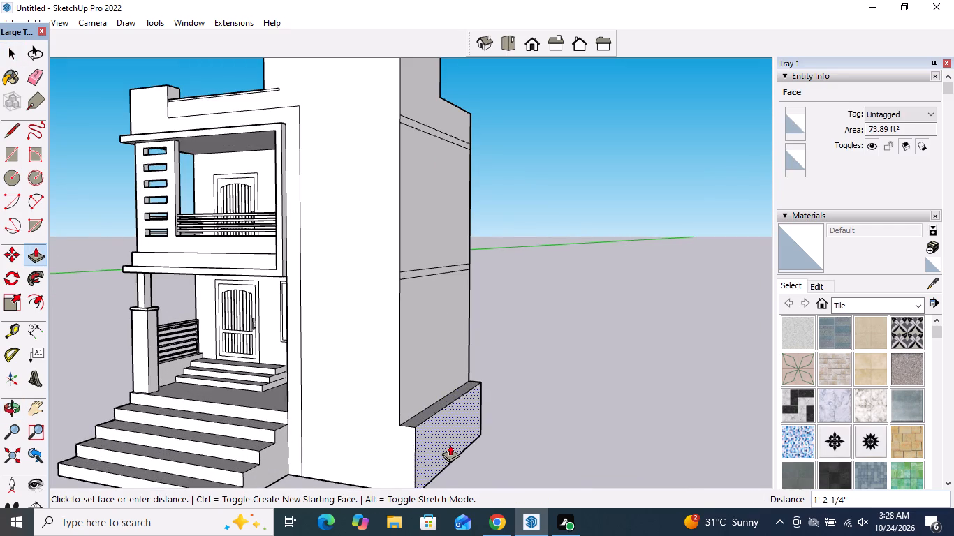
pyautogui.click(450, 445)
pyautogui.doubleClick(419, 337)
pyautogui.scroll(7, 430, 272)
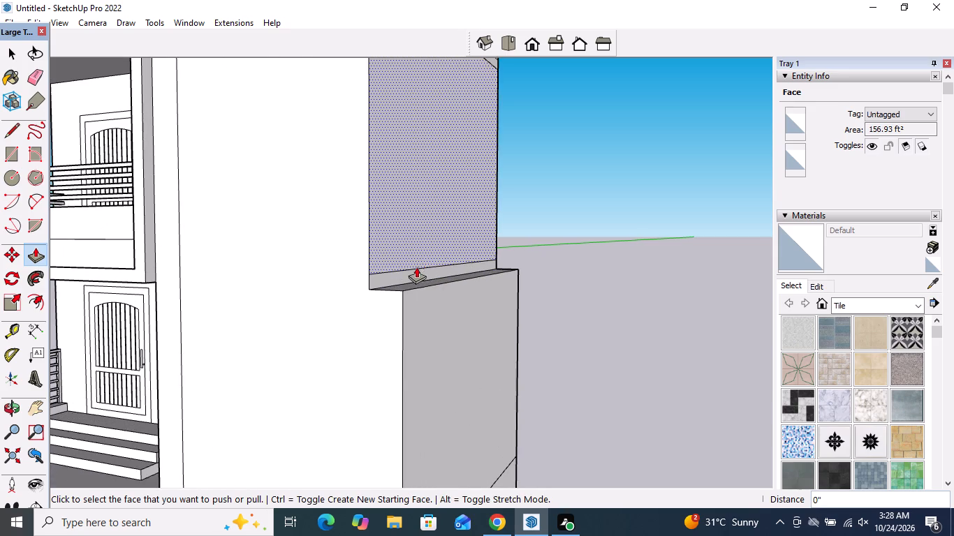
pyautogui.doubleClick(415, 277)
pyautogui.doubleClick(414, 192)
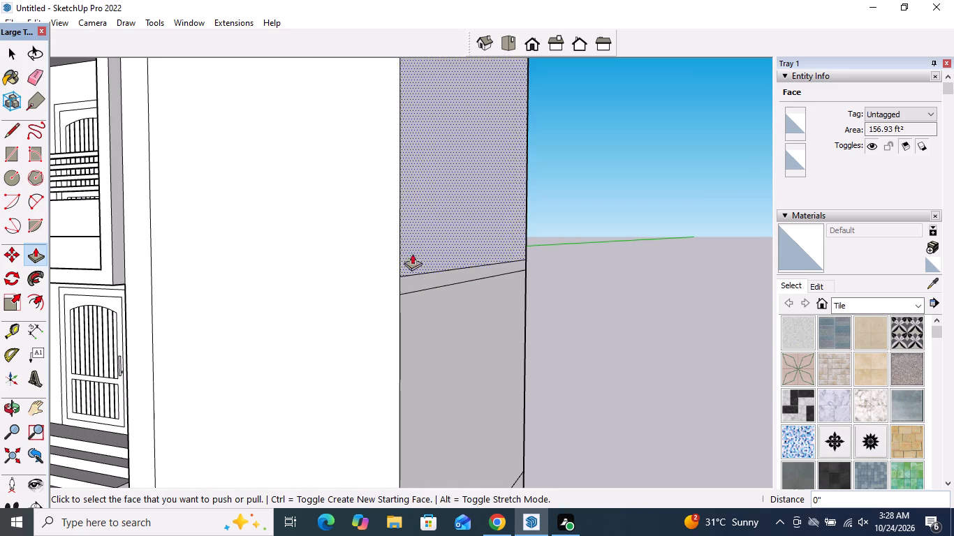
pyautogui.scroll(-11, 447, 373)
pyautogui.scroll(6, 423, 207)
pyautogui.moveTo(424, 217); pyautogui.dragTo(427, 288, button='middle')
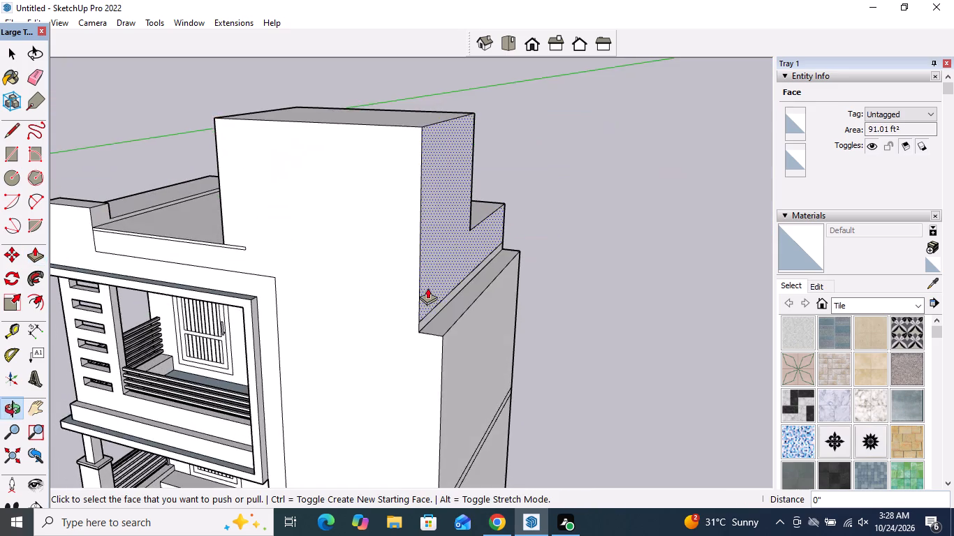
pyautogui.scroll(5, 430, 295)
pyautogui.doubleClick(436, 318)
pyautogui.doubleClick(434, 290)
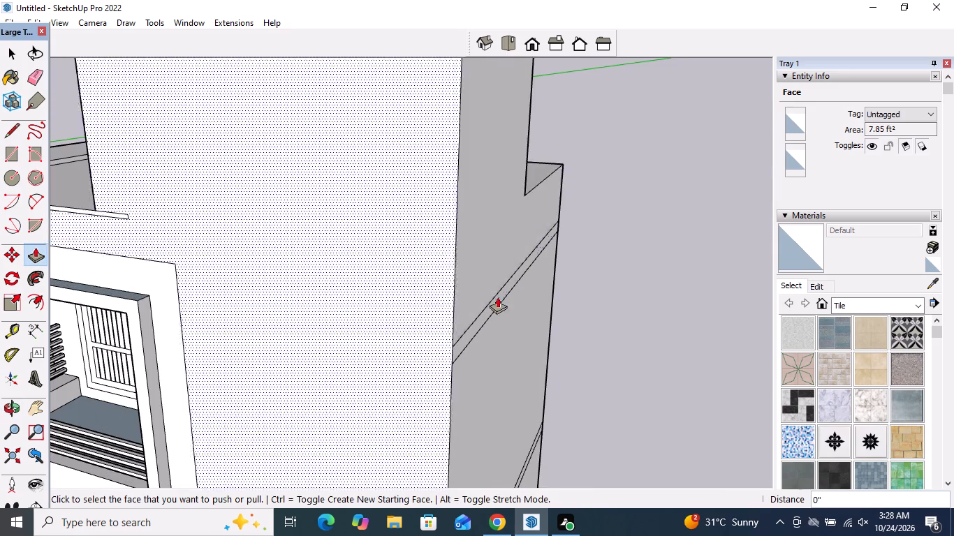
pyautogui.scroll(-5, 520, 297)
pyautogui.press('space')
pyautogui.scroll(-5, 611, 299)
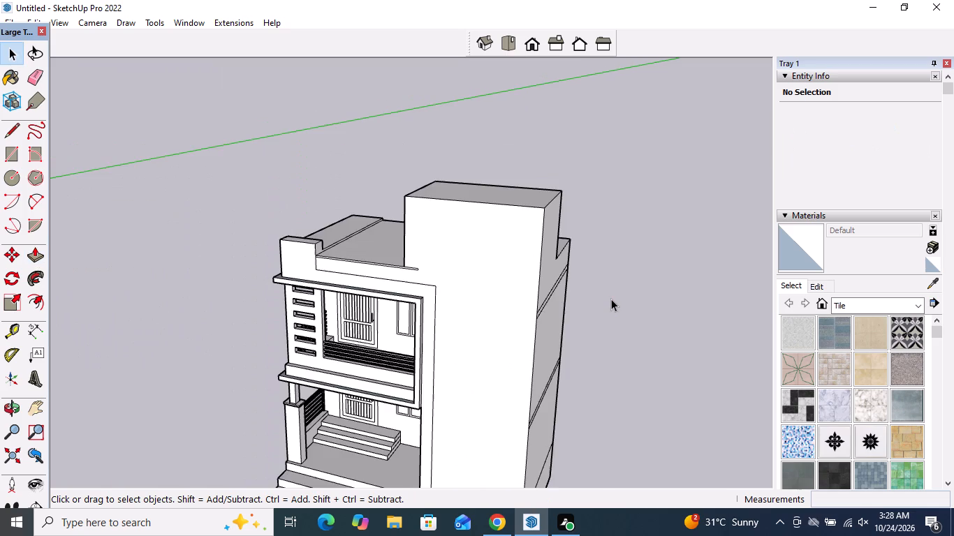
# Draw a vertical line about 34' 8 5/16" long down the taller block's front face, near its outer edge, from top to bottom.
pyautogui.moveTo(580, 341); pyautogui.dragTo(631, 217, button='middle')
pyautogui.scroll(-5, 631, 217)
pyautogui.moveTo(568, 253); pyautogui.dragTo(610, 279, button='middle')
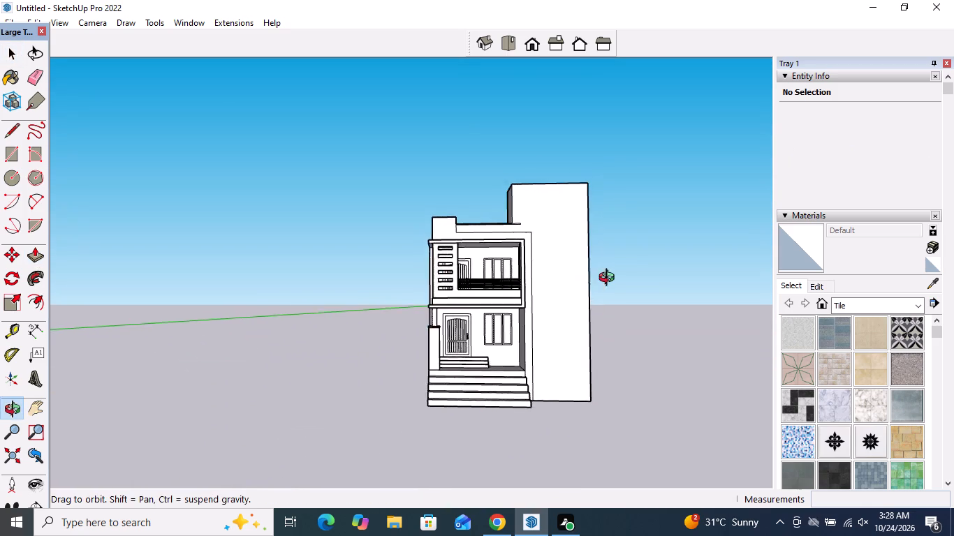
pyautogui.moveTo(610, 279); pyautogui.dragTo(644, 284, button='middle')
pyautogui.scroll(4, 589, 256)
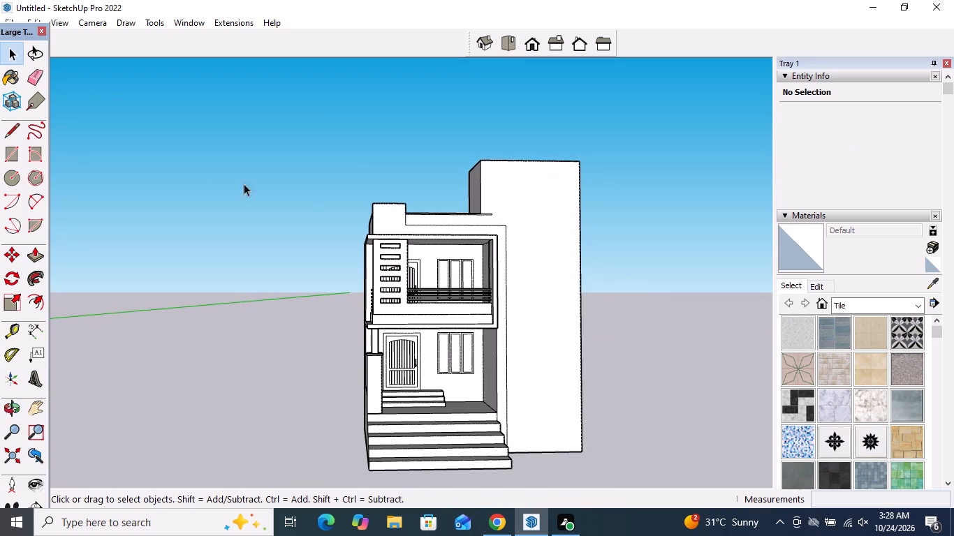
pyautogui.click(8, 128)
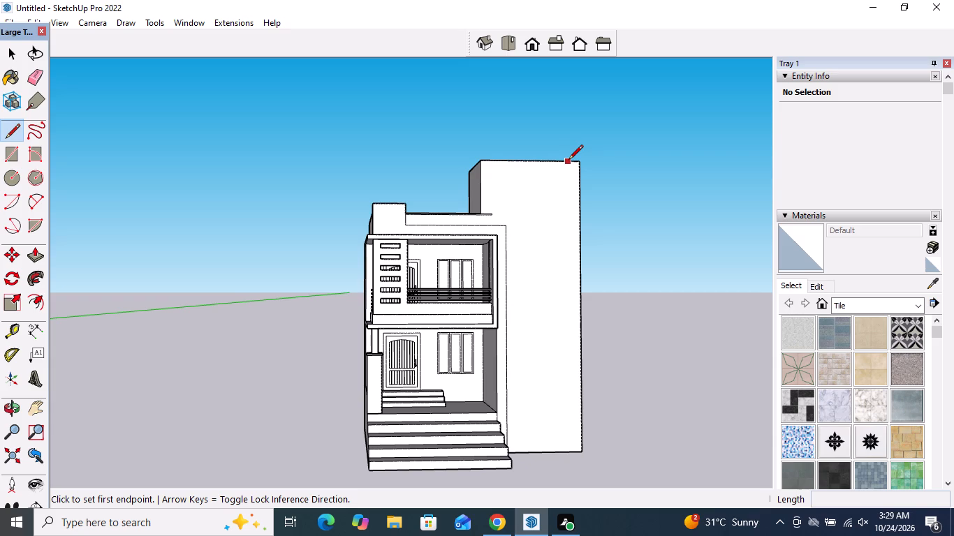
pyautogui.click(568, 161)
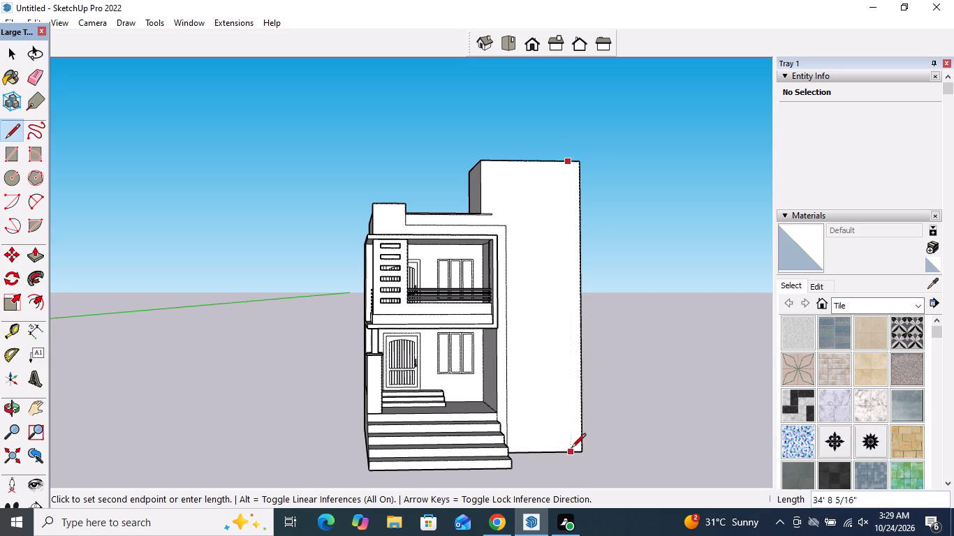
pyautogui.click(571, 451)
pyautogui.press('space')
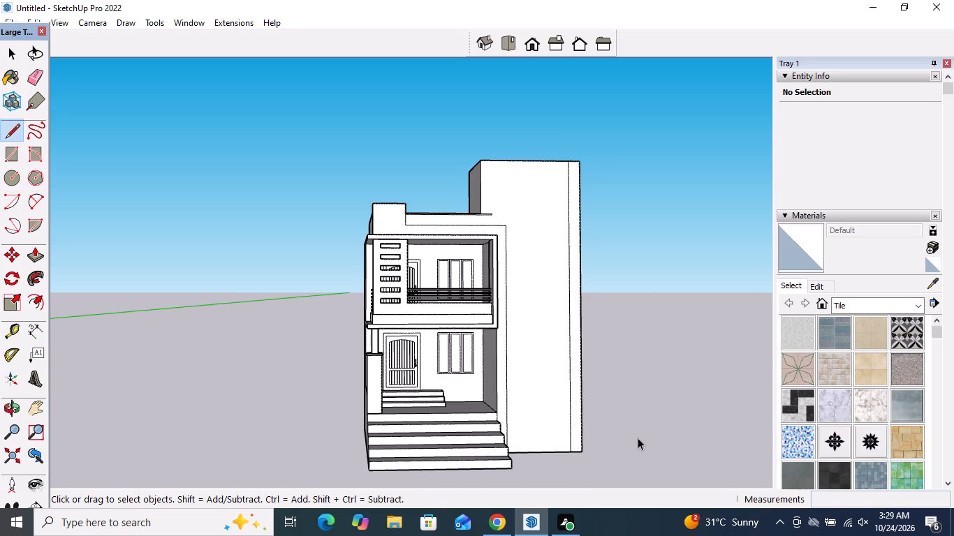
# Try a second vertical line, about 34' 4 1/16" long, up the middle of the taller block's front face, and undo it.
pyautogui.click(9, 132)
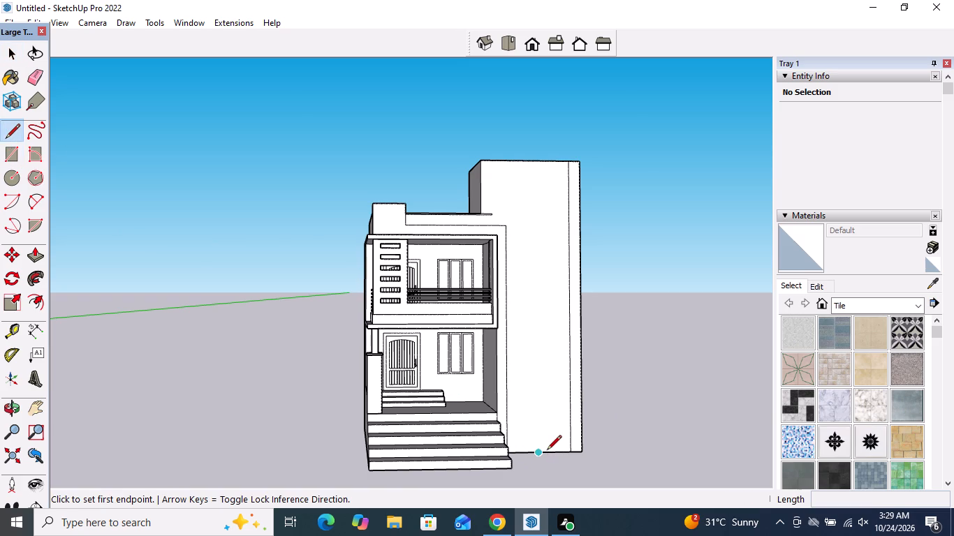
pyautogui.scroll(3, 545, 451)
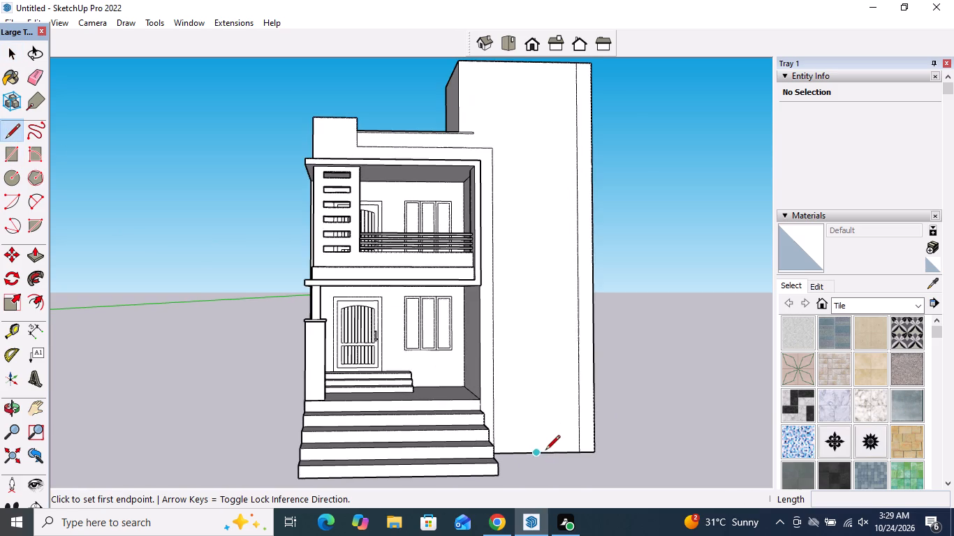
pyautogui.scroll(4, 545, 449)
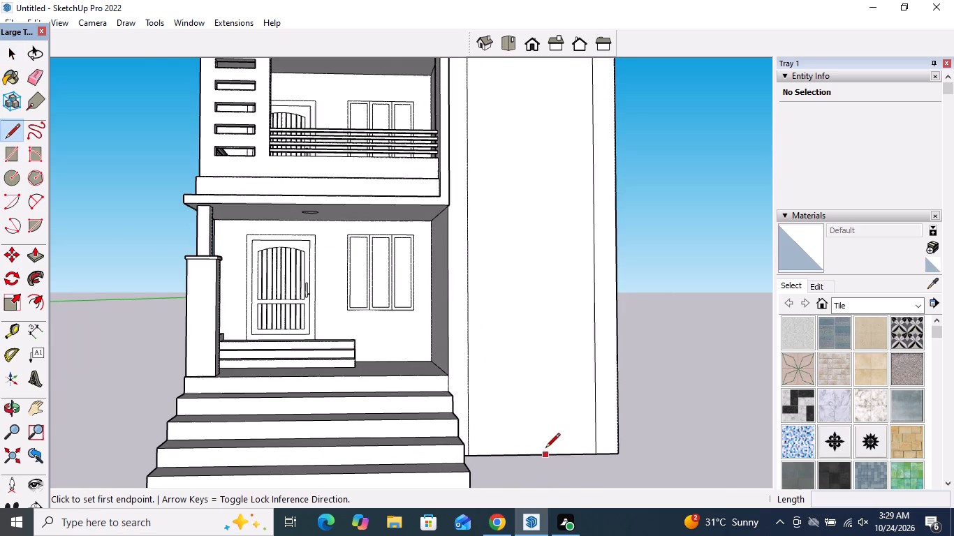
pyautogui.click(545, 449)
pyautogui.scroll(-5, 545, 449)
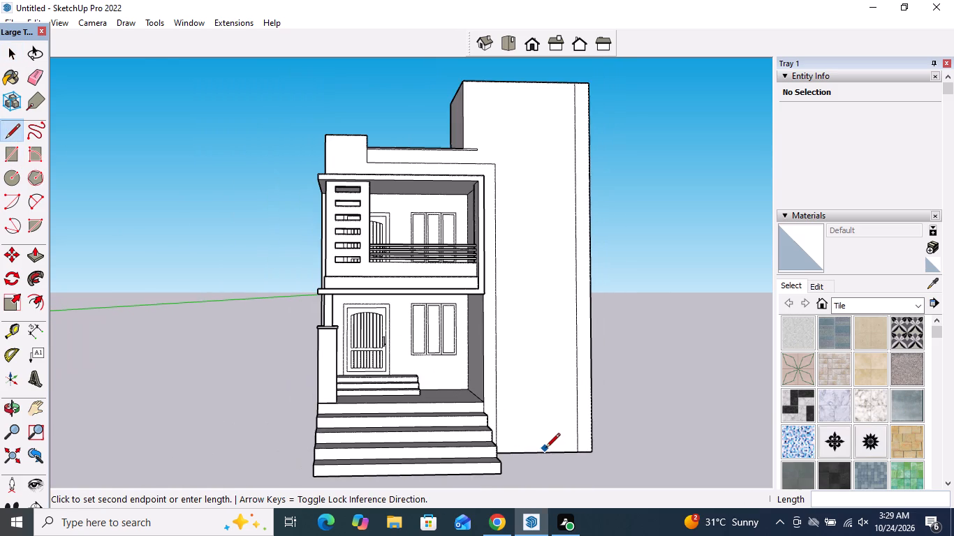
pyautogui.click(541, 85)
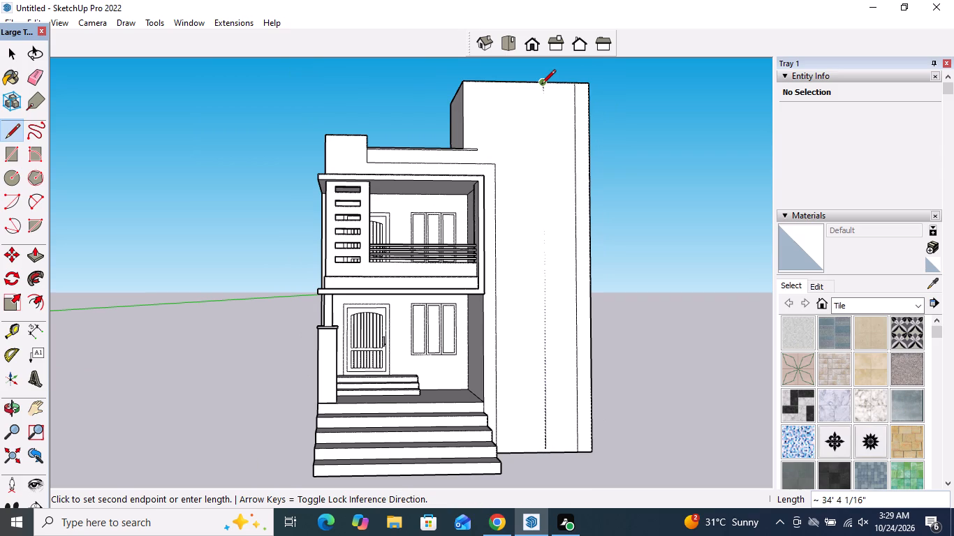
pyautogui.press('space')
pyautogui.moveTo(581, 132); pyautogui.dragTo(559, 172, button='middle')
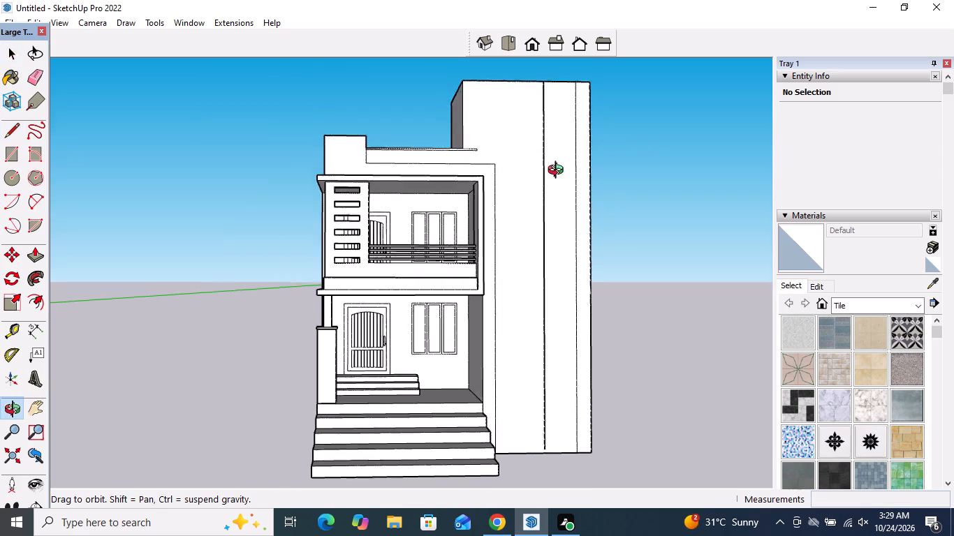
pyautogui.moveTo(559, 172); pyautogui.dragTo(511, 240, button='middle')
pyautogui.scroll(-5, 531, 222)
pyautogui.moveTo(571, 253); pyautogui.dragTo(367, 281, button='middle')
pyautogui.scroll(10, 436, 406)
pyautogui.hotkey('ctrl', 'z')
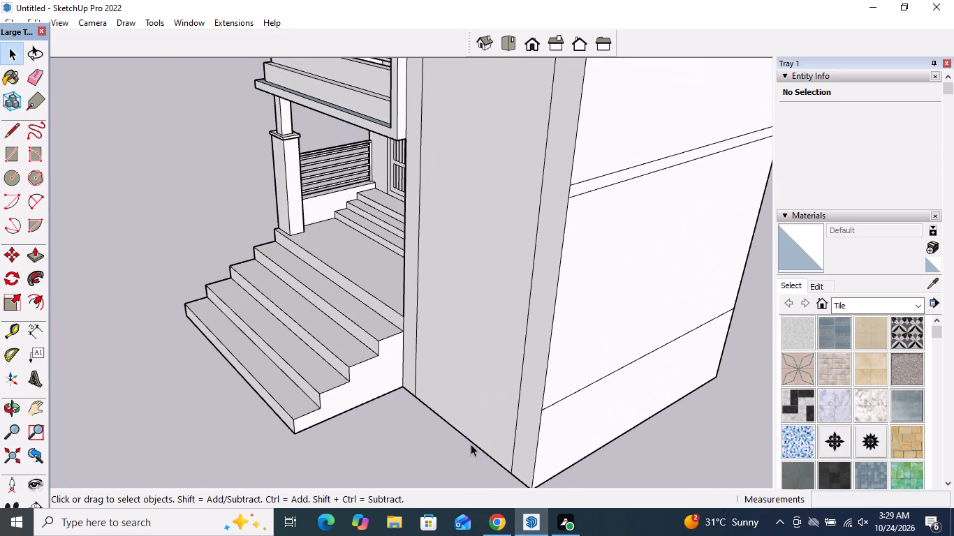
# Draw a second full-height vertical line, about 34' 8 5/16" long, on the taller block's front face, inside the existing line near the outer edge.
pyautogui.moveTo(8, 135); pyautogui.dragTo(10, 144)
pyautogui.scroll(1, 457, 244)
pyautogui.scroll(-11, 457, 244)
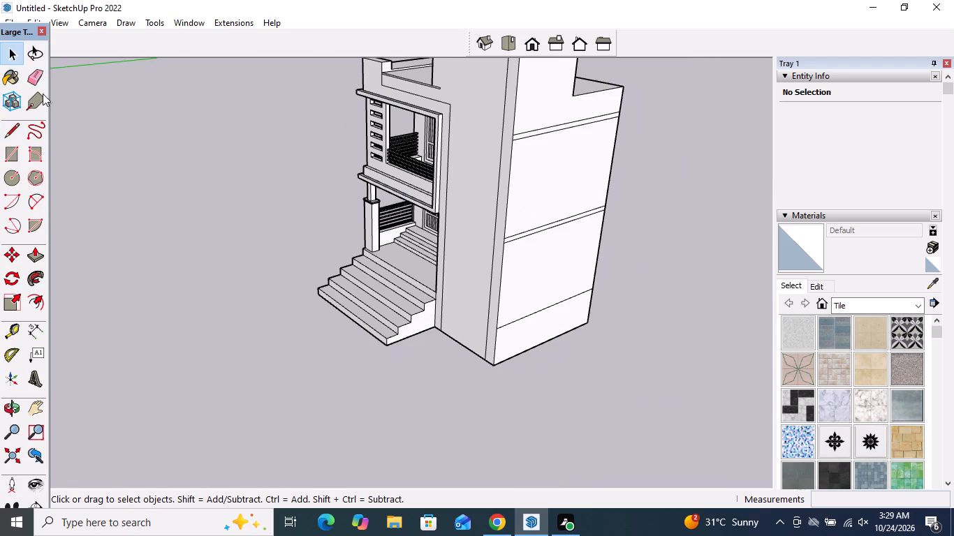
pyautogui.click(10, 133)
pyautogui.scroll(-5, 432, 410)
pyautogui.moveTo(422, 408); pyautogui.dragTo(633, 411, button='middle')
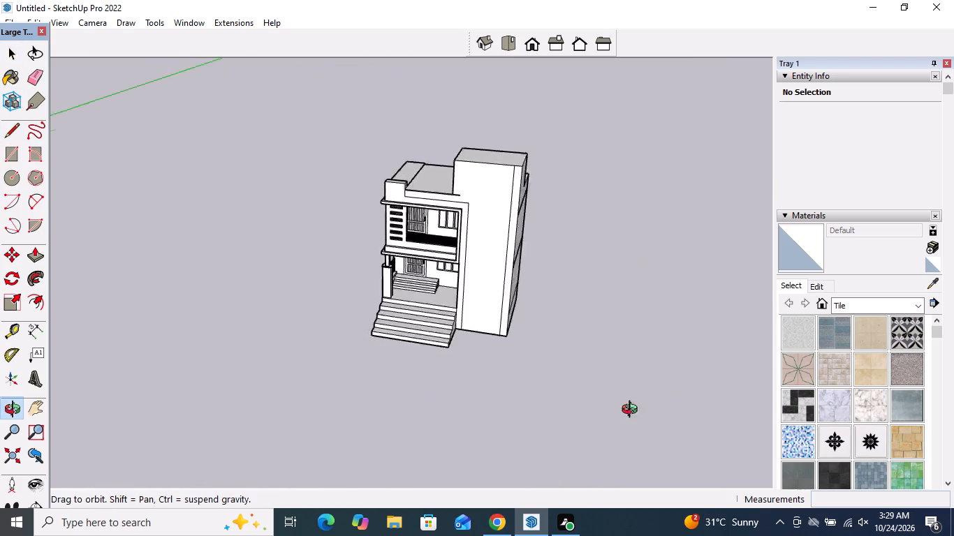
pyautogui.moveTo(633, 411); pyautogui.dragTo(722, 382, button='middle')
pyautogui.scroll(6, 411, 224)
pyautogui.scroll(9, 527, 414)
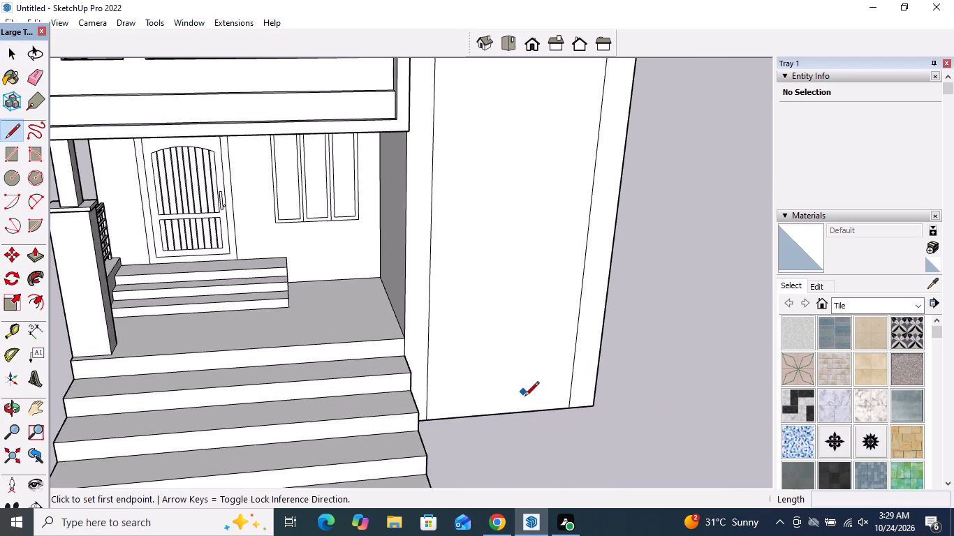
pyautogui.scroll(5, 524, 397)
pyautogui.click(531, 419)
pyautogui.scroll(-5, 528, 461)
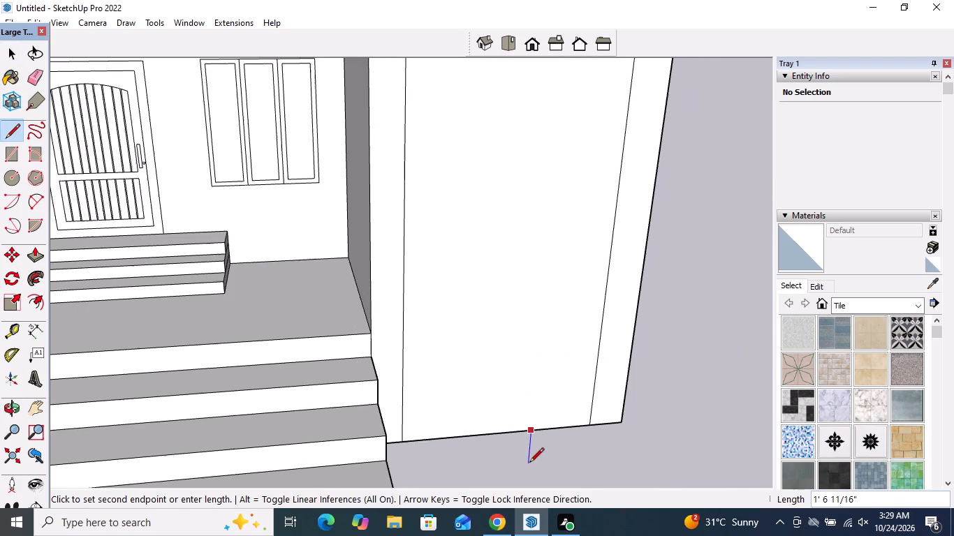
pyautogui.scroll(-20, 529, 463)
pyautogui.scroll(9, 557, 221)
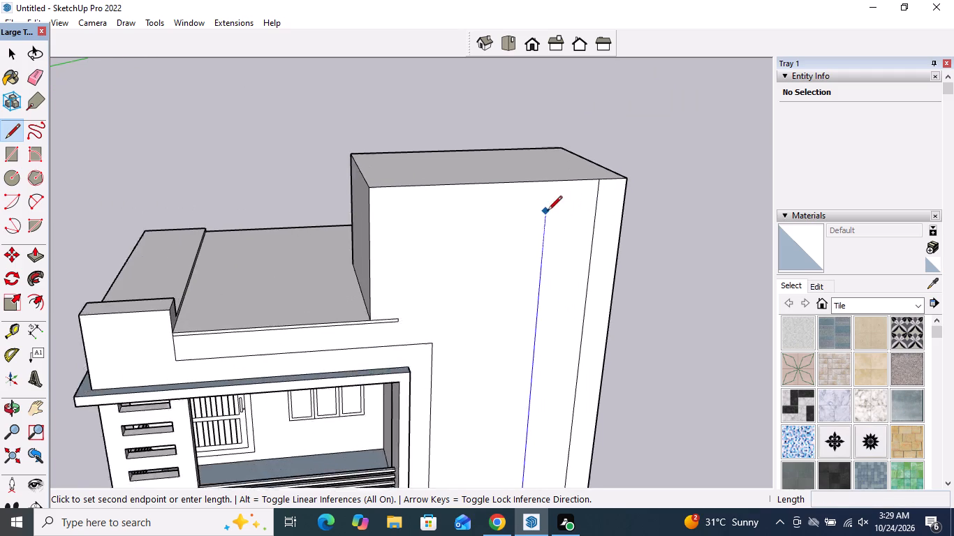
pyautogui.scroll(1, 548, 211)
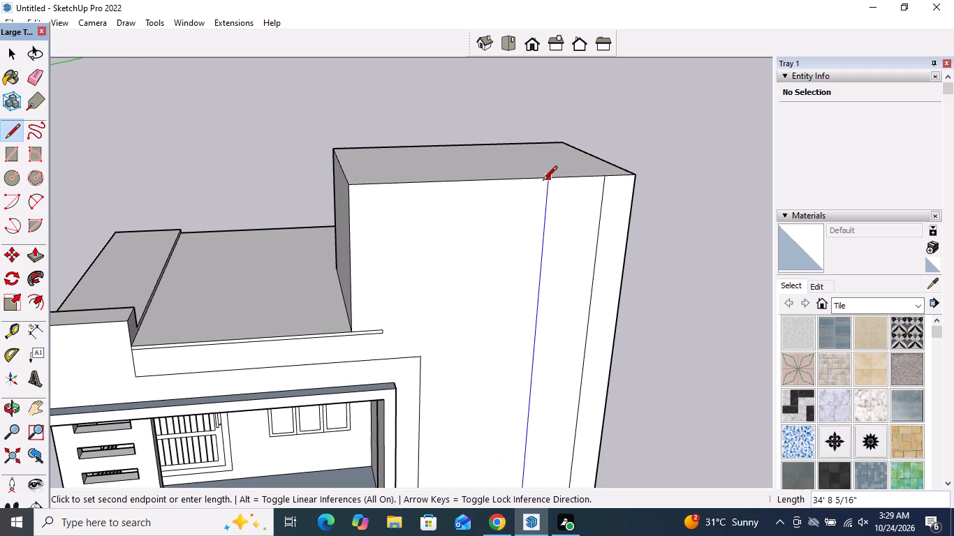
pyautogui.click(543, 181)
pyautogui.press('space')
# Outline a tall panel on the taller block's front, from the top edge down past mid-height, closed by a horizontal line about 4' 1 3/16" long.
pyautogui.scroll(-5, 546, 237)
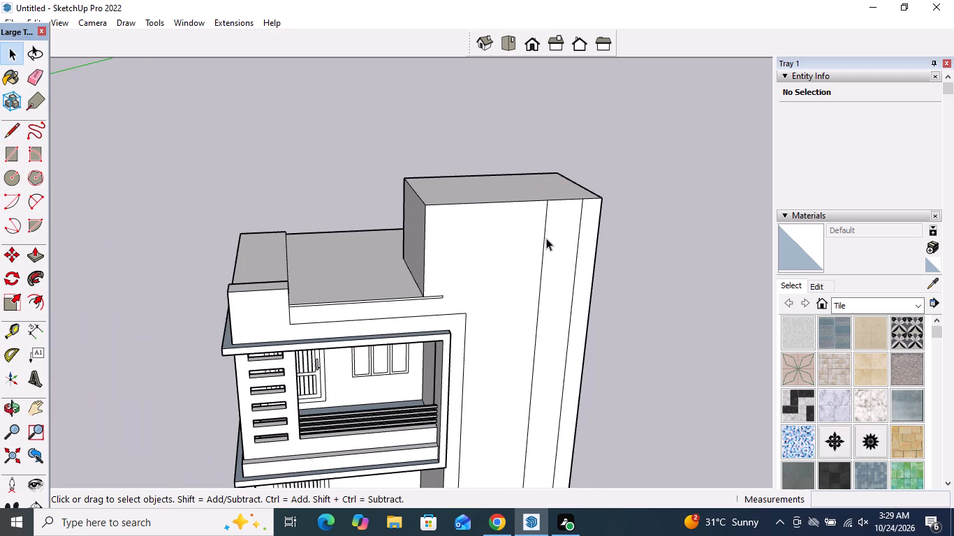
pyautogui.scroll(-8, 546, 238)
pyautogui.scroll(1, 515, 312)
pyautogui.moveTo(511, 304); pyautogui.dragTo(497, 288, button='middle')
pyautogui.scroll(1, 503, 331)
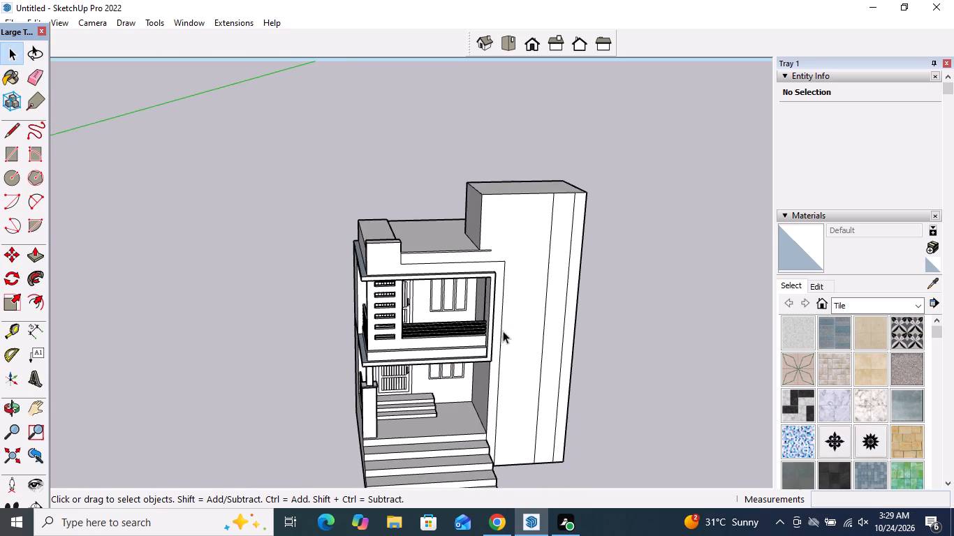
pyautogui.scroll(2, 539, 229)
pyautogui.click(24, 133)
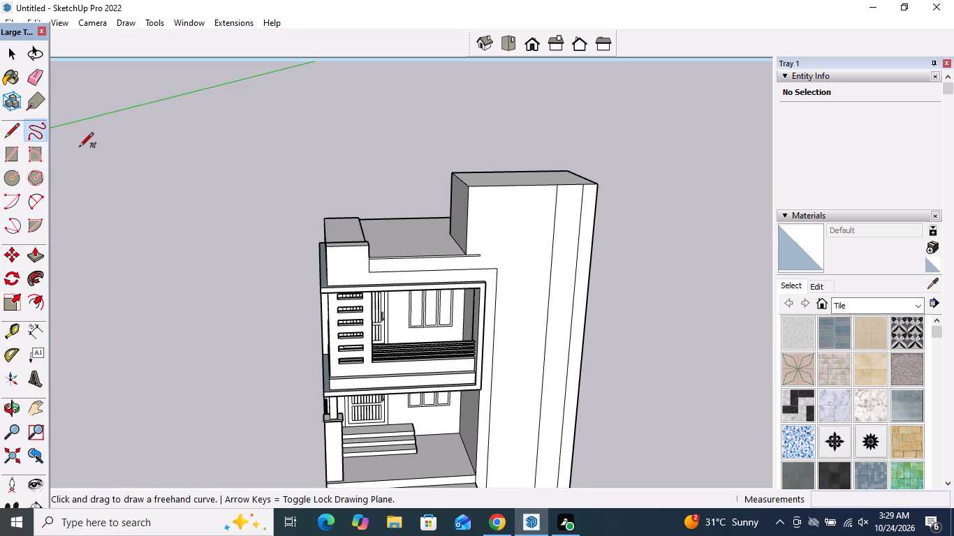
pyautogui.click(10, 132)
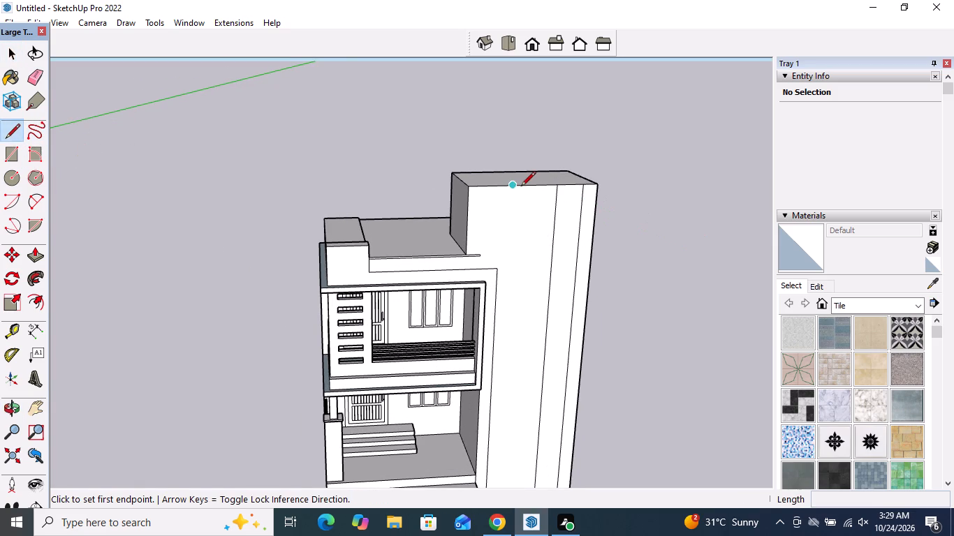
pyautogui.click(514, 188)
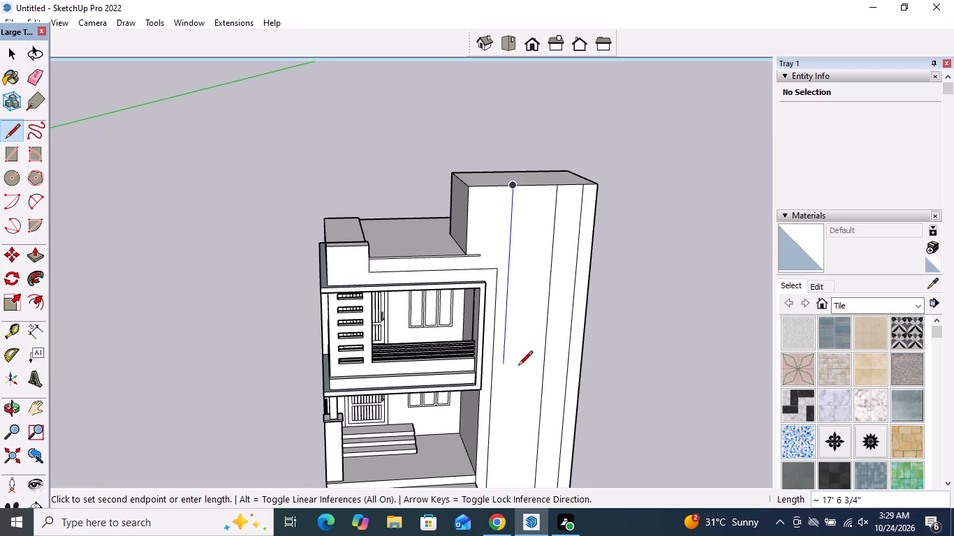
pyautogui.scroll(-5, 518, 366)
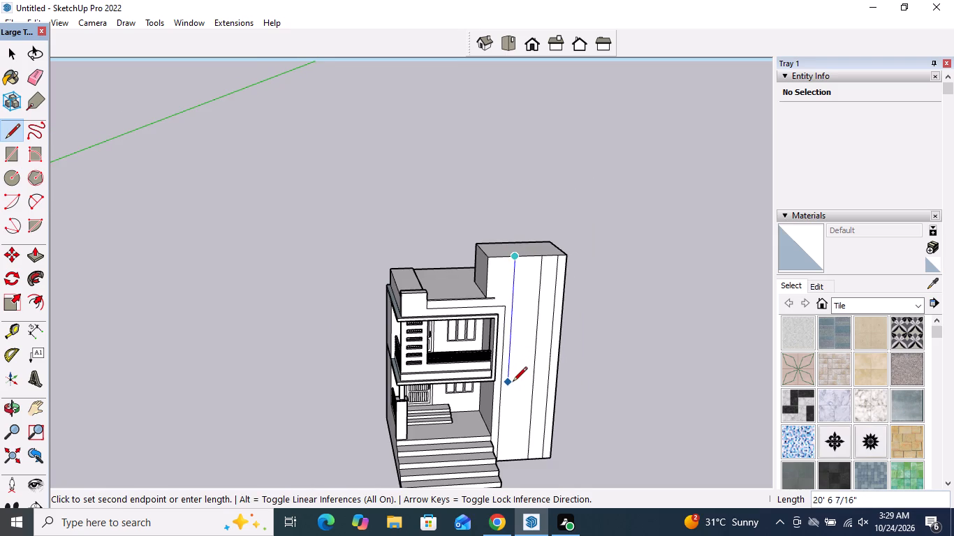
pyautogui.click(511, 389)
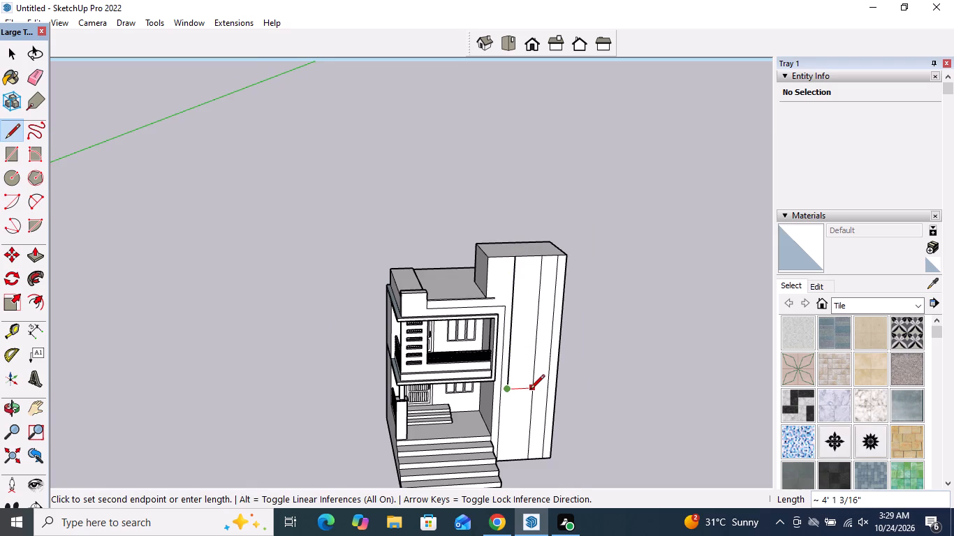
pyautogui.click(530, 390)
pyautogui.press('space')
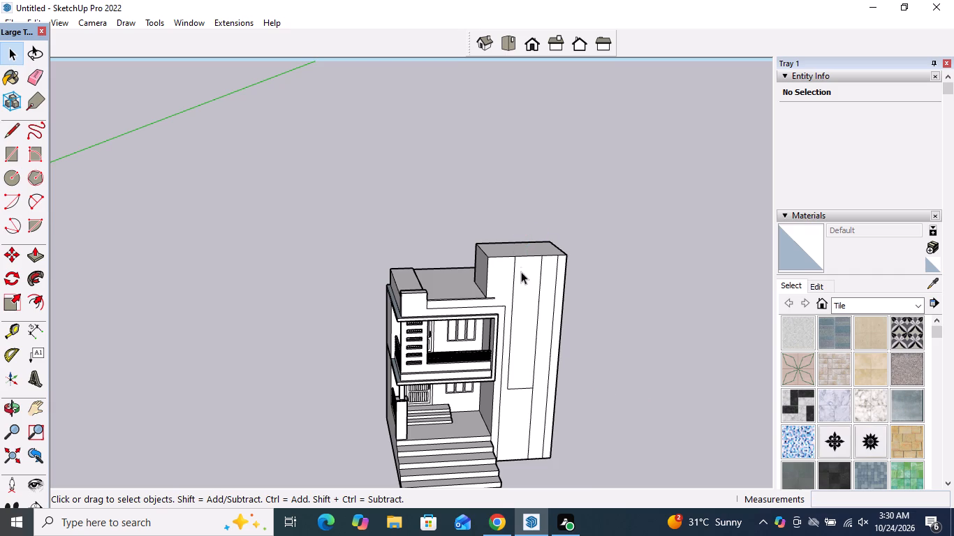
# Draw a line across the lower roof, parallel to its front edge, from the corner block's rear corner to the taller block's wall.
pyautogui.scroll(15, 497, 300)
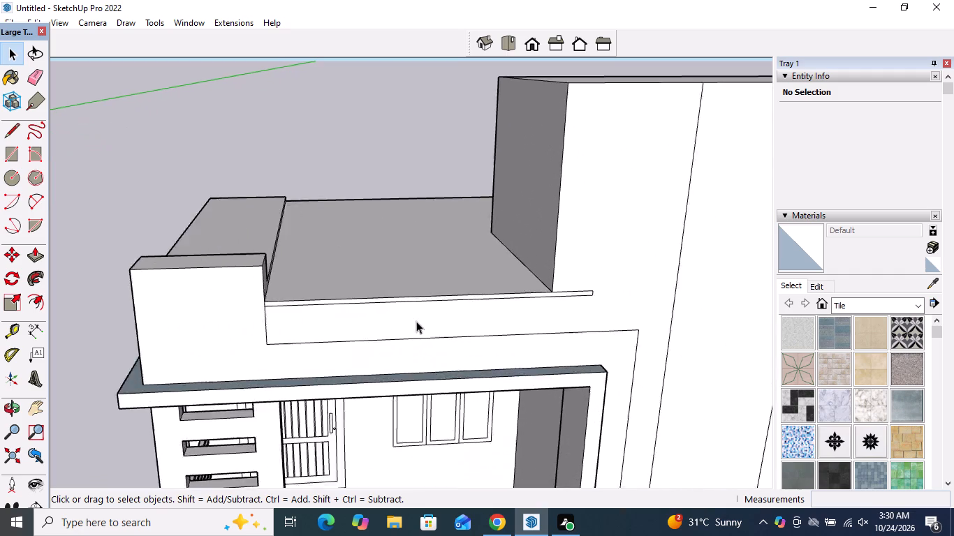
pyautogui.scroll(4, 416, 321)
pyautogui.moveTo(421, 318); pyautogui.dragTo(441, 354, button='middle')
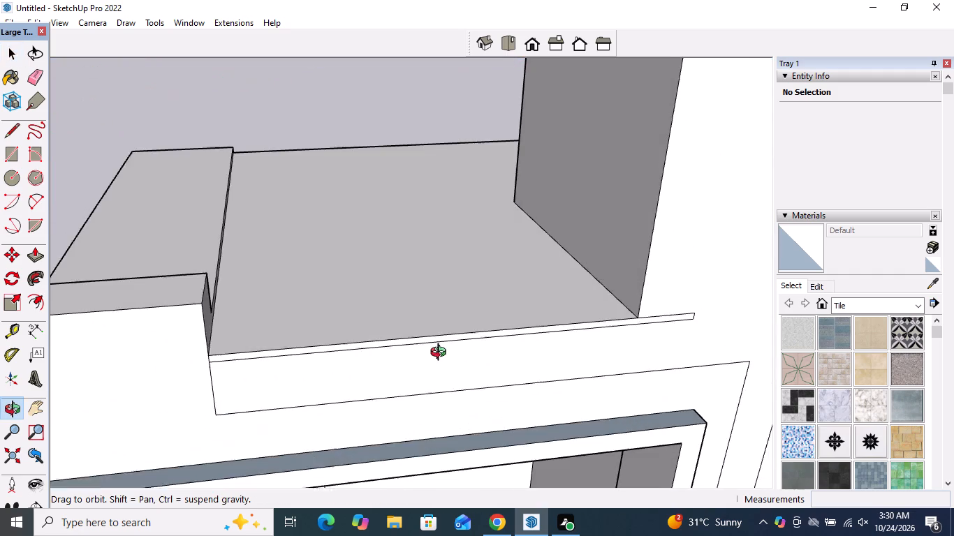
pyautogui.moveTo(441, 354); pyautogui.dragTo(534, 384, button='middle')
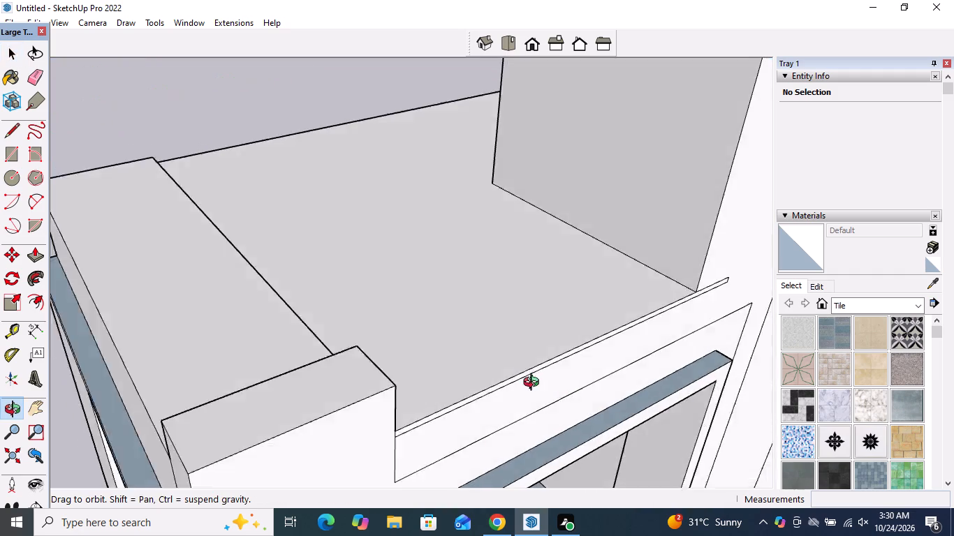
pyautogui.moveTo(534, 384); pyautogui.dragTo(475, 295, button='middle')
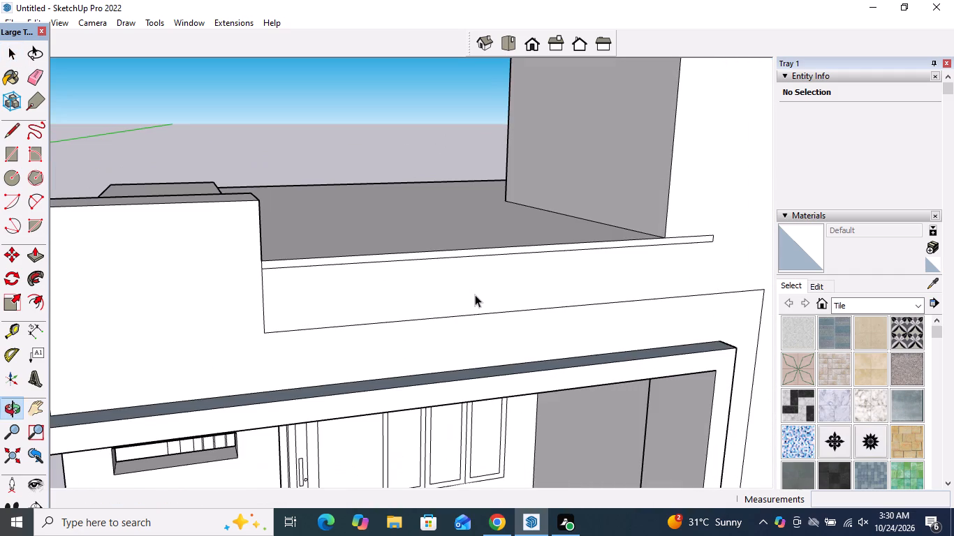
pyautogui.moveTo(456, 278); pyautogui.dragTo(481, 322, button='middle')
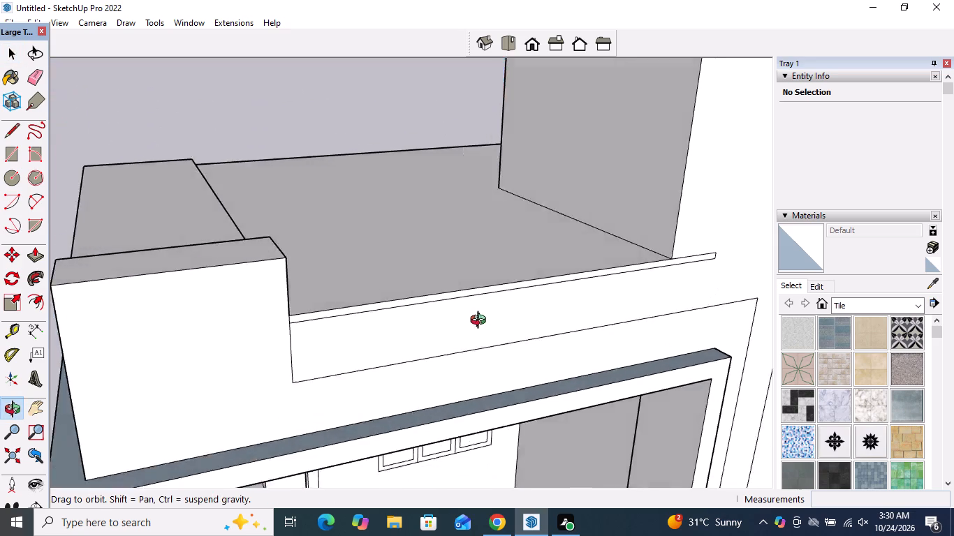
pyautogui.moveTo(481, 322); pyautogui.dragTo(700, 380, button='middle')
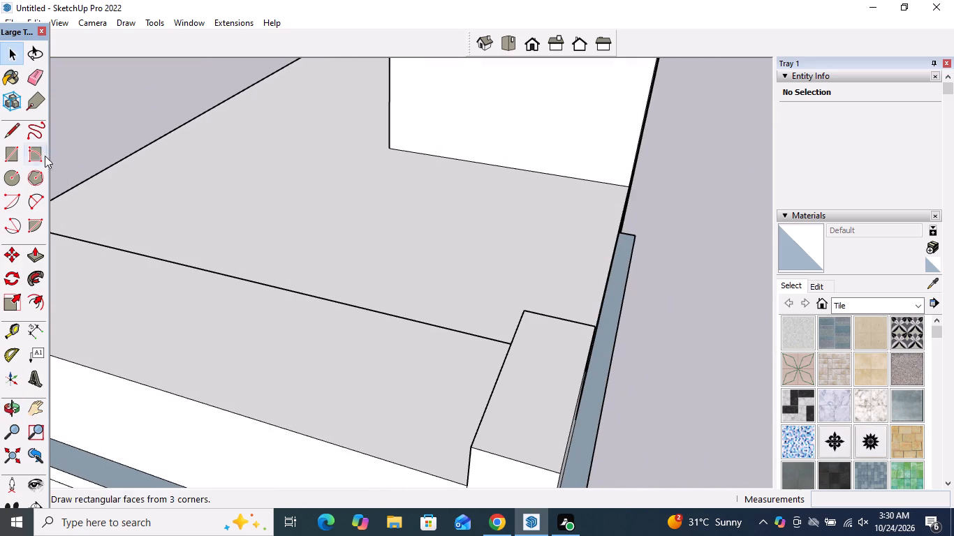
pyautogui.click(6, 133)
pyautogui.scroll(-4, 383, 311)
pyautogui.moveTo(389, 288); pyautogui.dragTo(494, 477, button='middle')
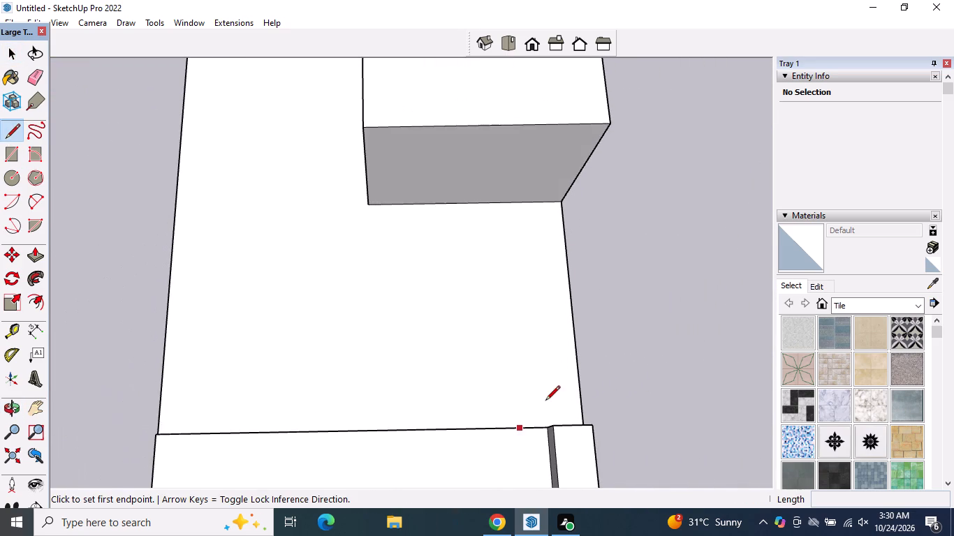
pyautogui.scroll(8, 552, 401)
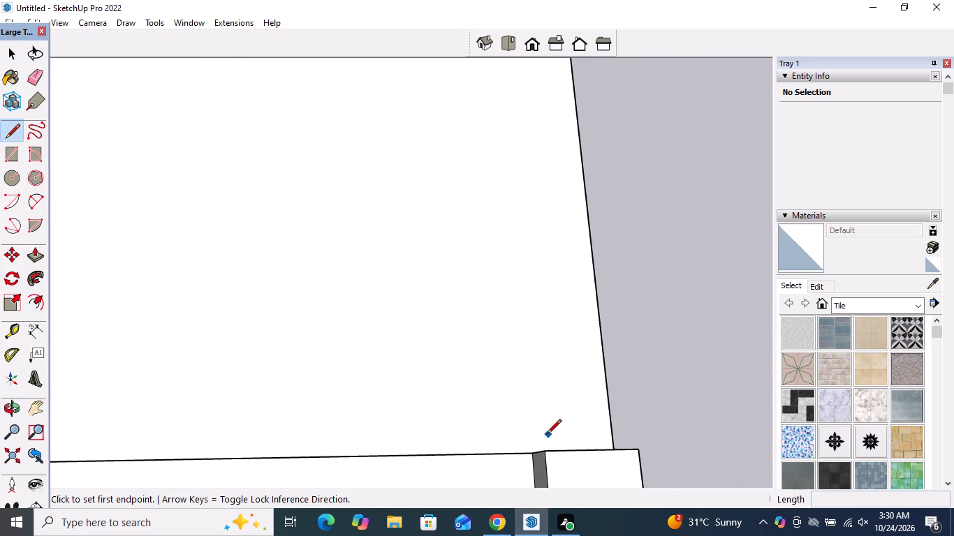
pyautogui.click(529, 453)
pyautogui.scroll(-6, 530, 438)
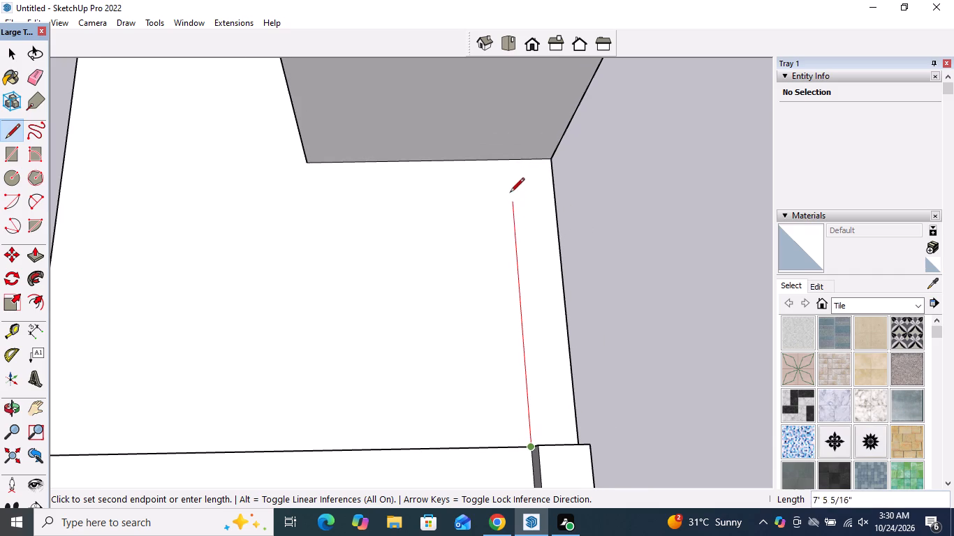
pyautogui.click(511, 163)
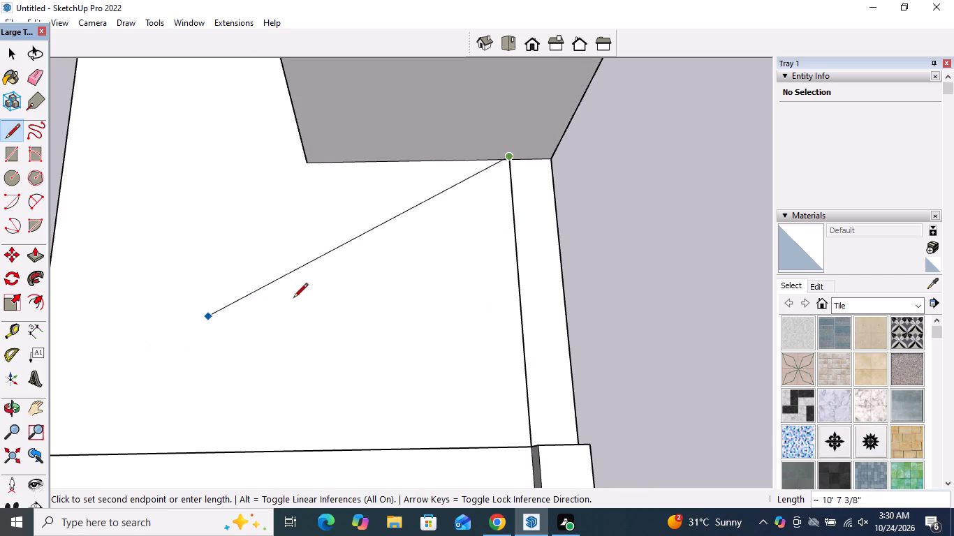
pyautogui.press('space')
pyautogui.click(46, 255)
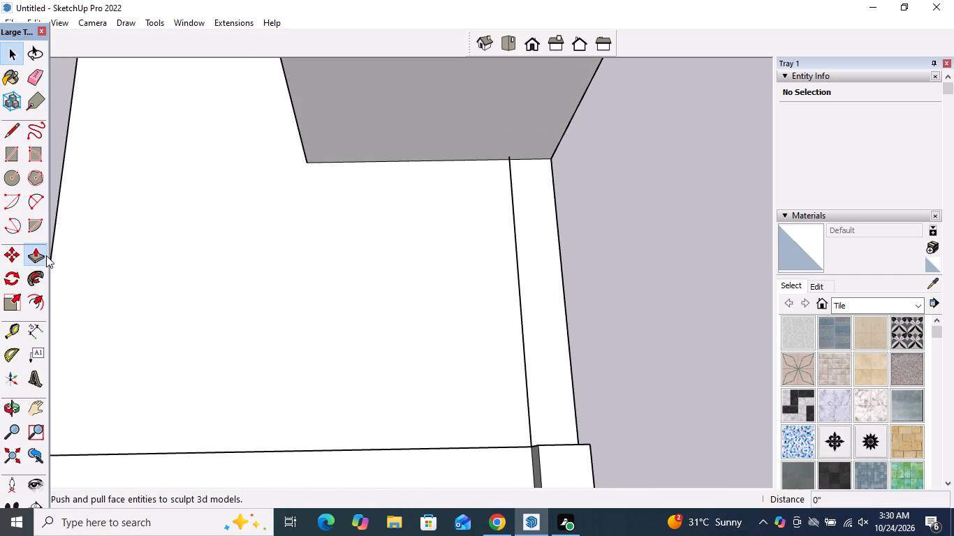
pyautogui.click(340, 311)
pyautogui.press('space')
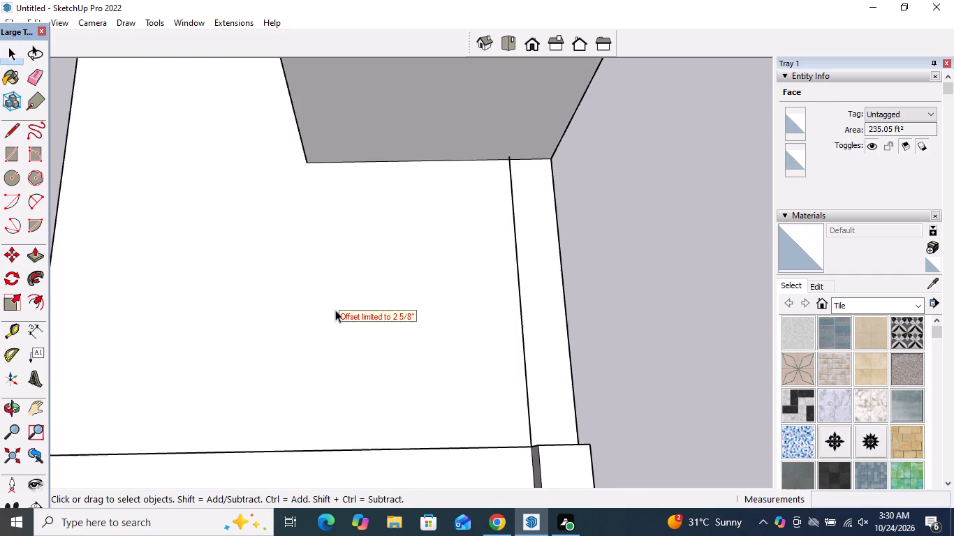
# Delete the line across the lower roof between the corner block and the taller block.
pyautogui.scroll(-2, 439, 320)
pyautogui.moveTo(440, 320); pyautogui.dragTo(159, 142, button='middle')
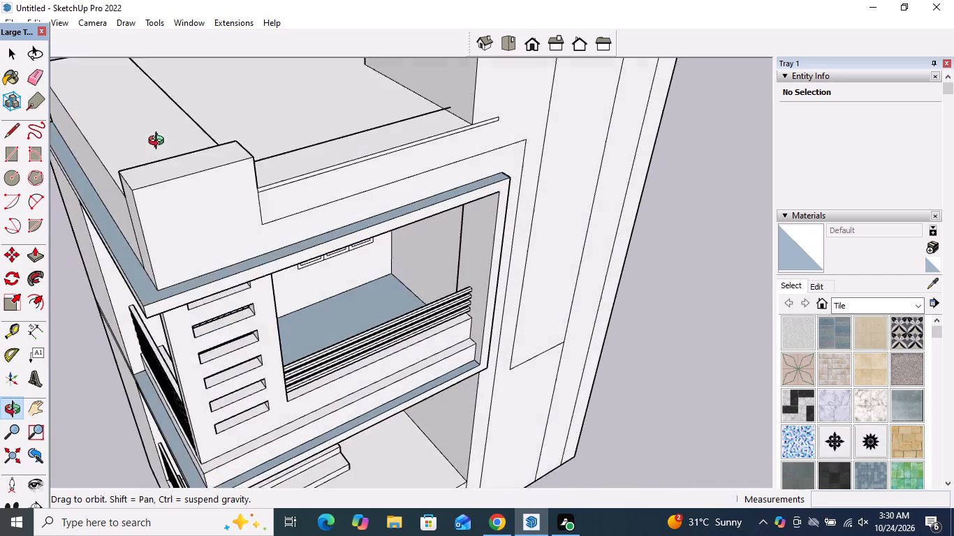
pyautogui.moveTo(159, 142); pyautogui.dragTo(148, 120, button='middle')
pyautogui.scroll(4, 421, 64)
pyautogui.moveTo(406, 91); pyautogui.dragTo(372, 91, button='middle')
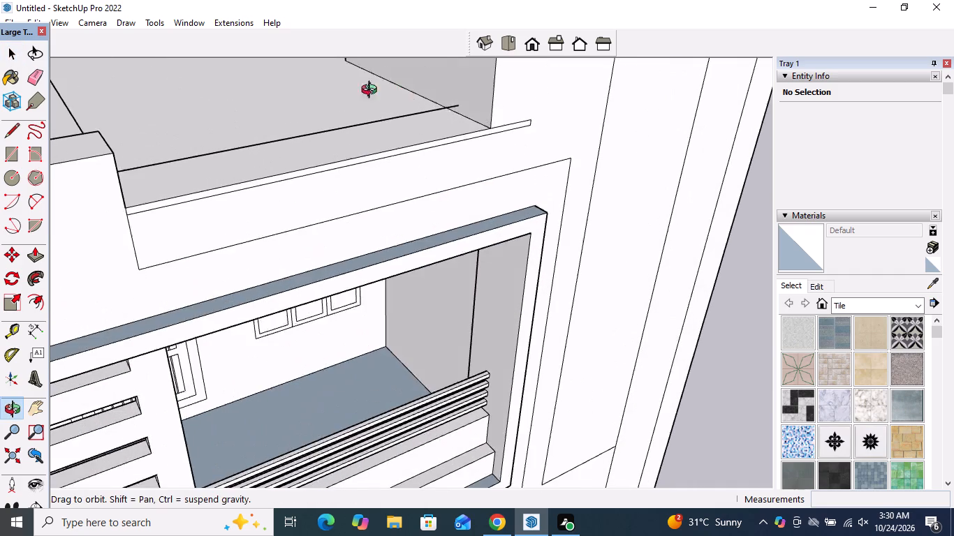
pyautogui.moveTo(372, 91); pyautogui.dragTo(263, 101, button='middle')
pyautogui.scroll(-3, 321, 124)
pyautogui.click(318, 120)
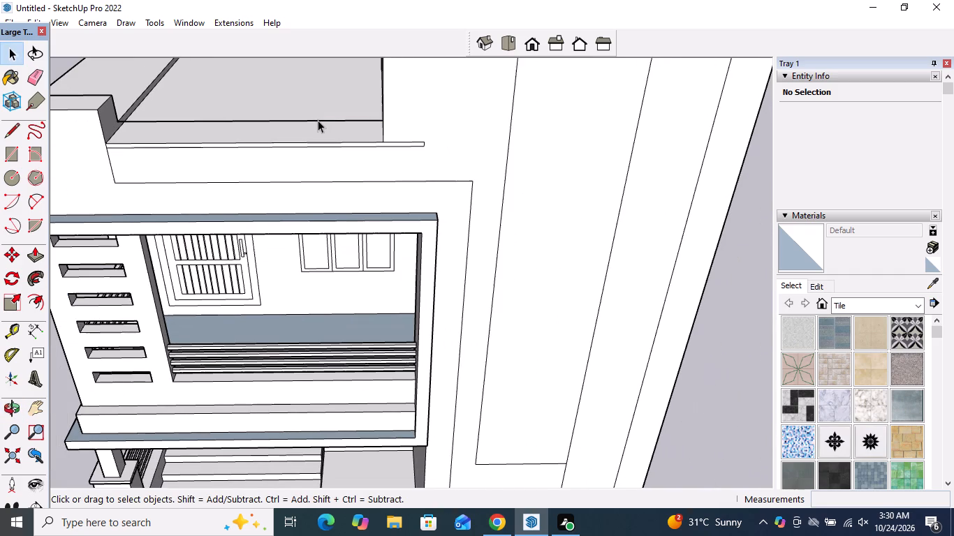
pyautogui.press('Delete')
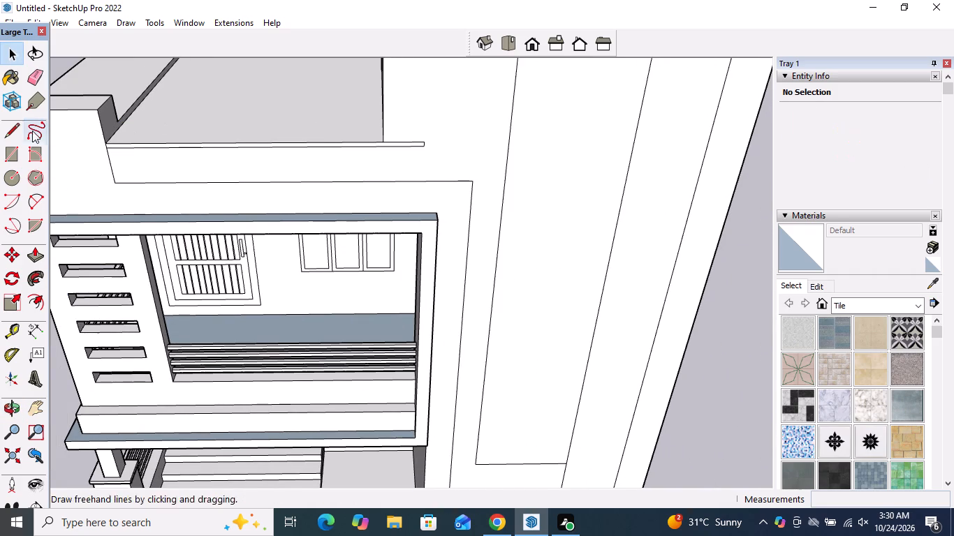
# Draw a line about 8' 11 7/8" long across the lower roof, from just in front of the corner block's rear corner to the taller block.
pyautogui.click(6, 134)
pyautogui.scroll(11, 161, 124)
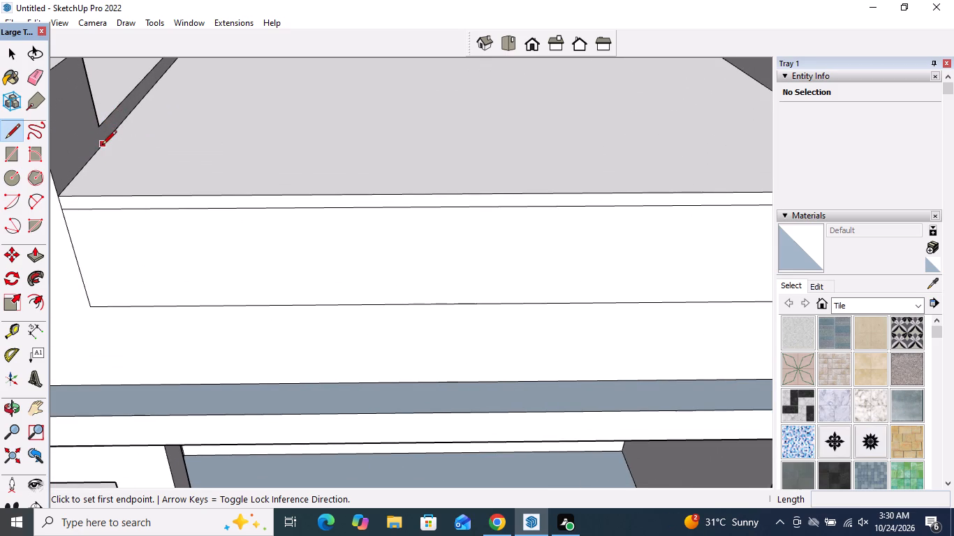
pyautogui.scroll(9, 105, 139)
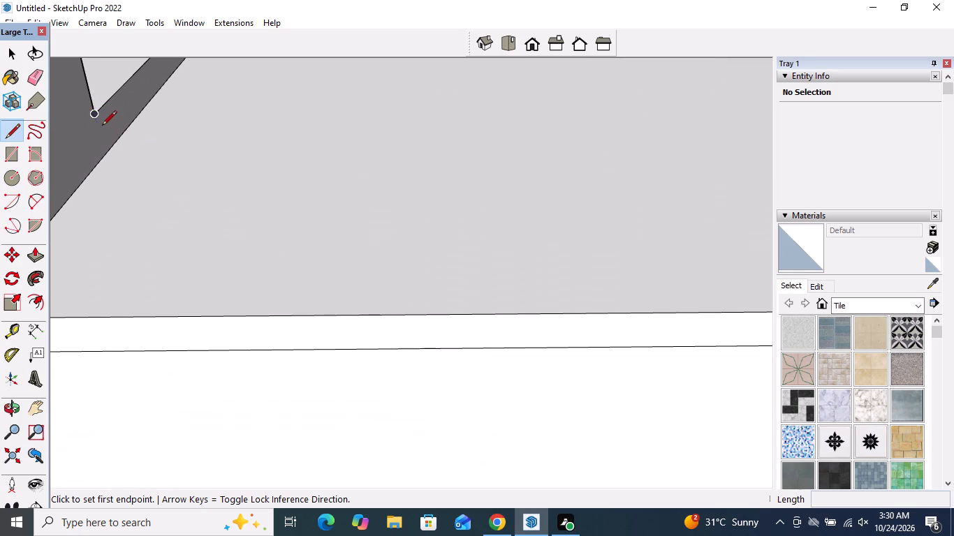
pyautogui.click(108, 152)
pyautogui.scroll(-2, 155, 182)
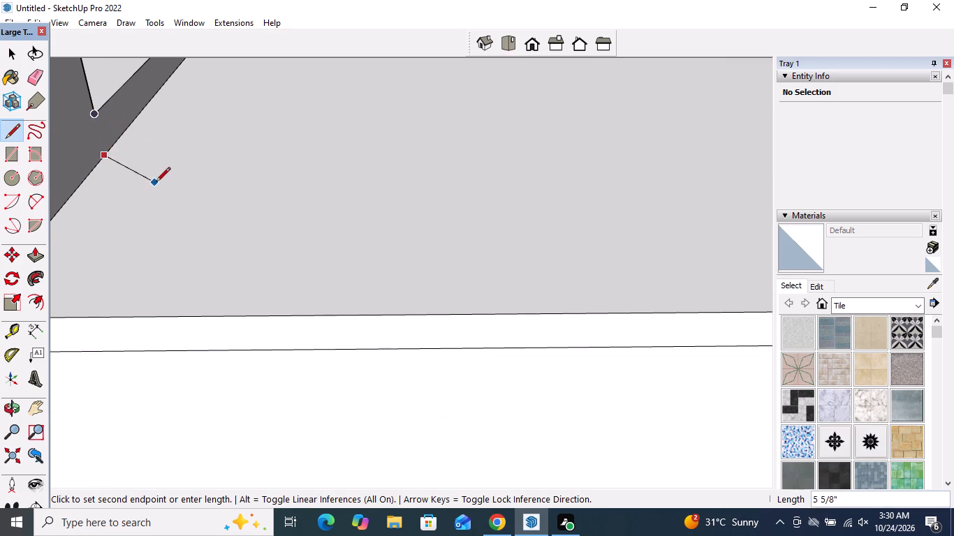
pyautogui.scroll(-13, 156, 183)
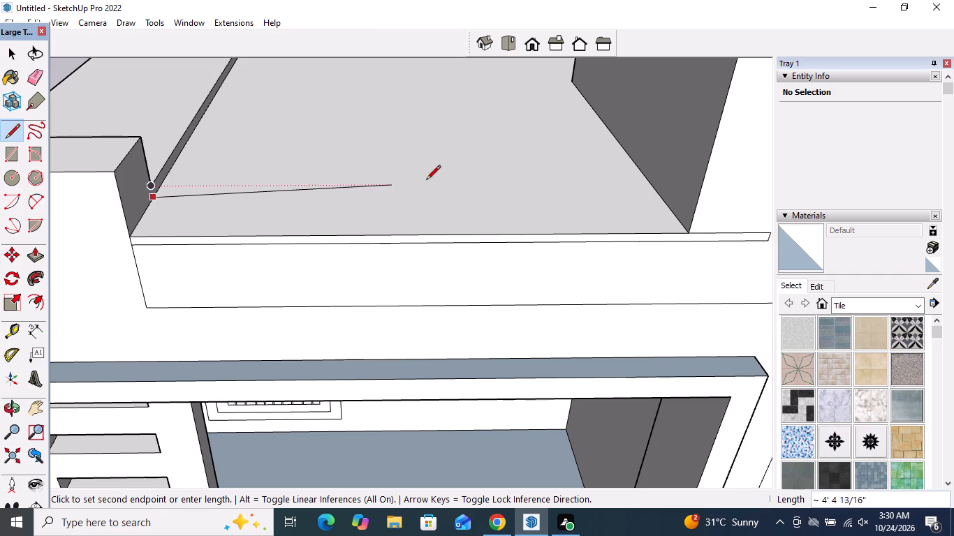
pyautogui.click(654, 196)
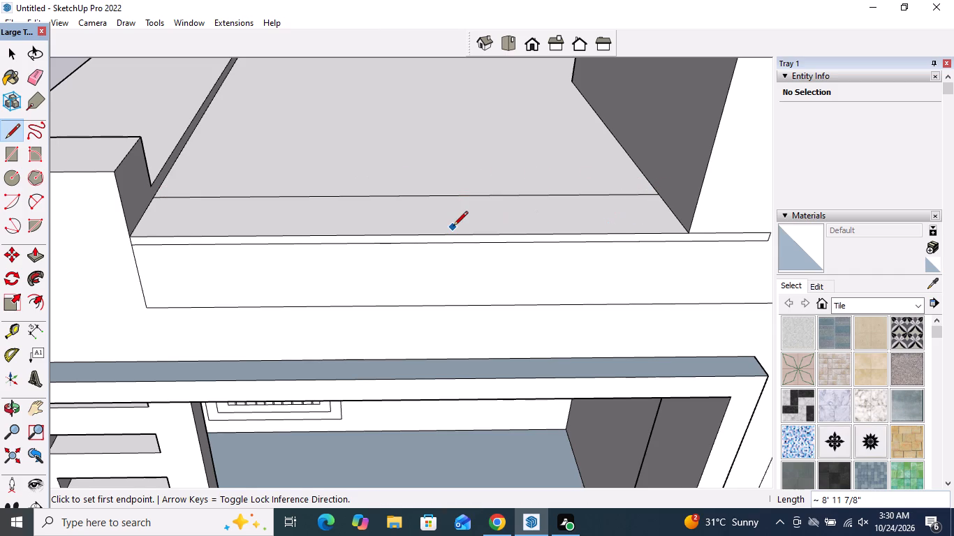
# Push the lower roof's main face down about 1' 4 5/16", leaving the strip along the front edge raised as a parapet.
pyautogui.press('space')
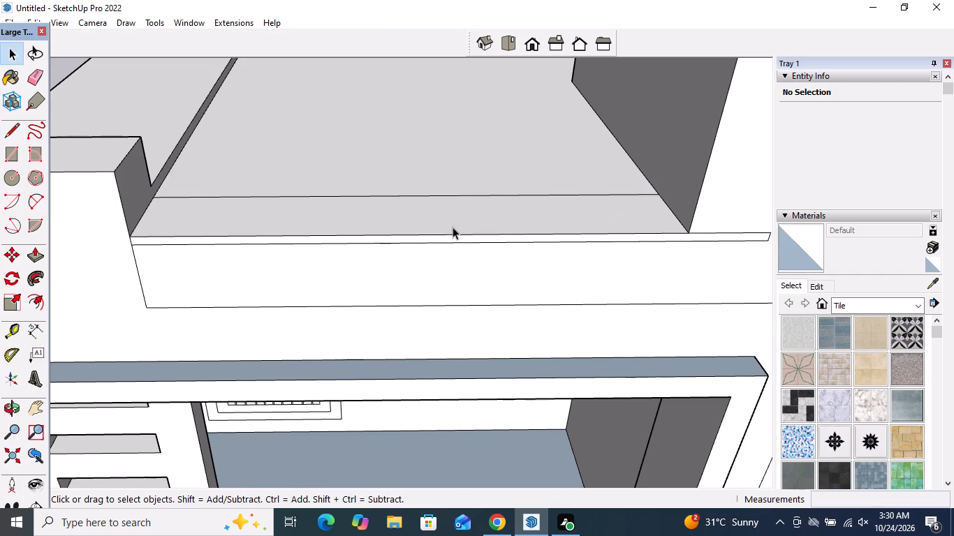
pyautogui.scroll(-5, 446, 265)
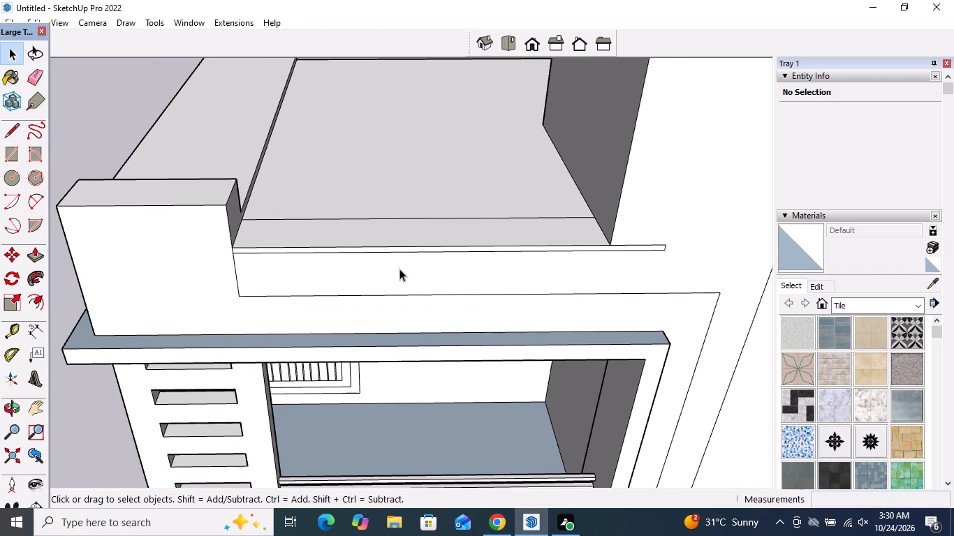
pyautogui.moveTo(399, 269); pyautogui.dragTo(728, 360, button='middle')
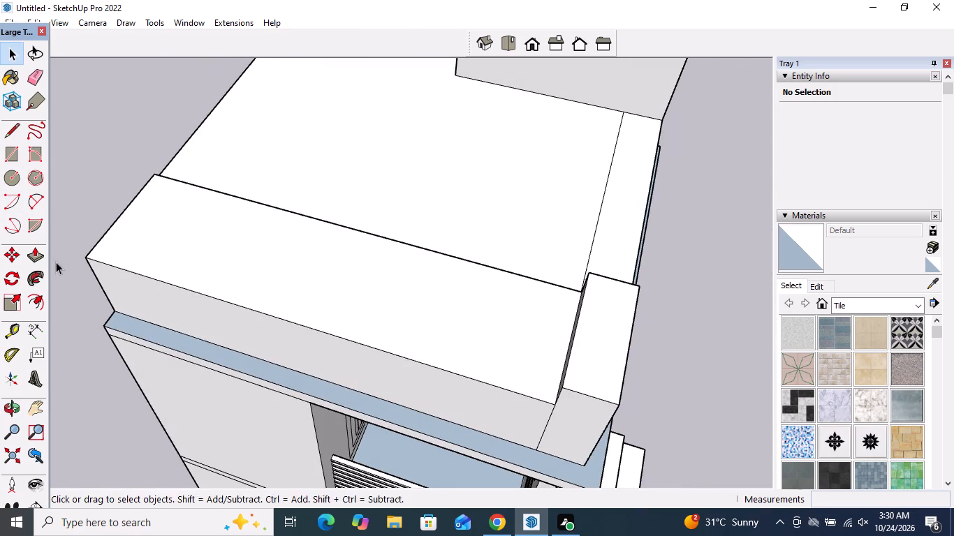
pyautogui.click(30, 258)
pyautogui.click(361, 196)
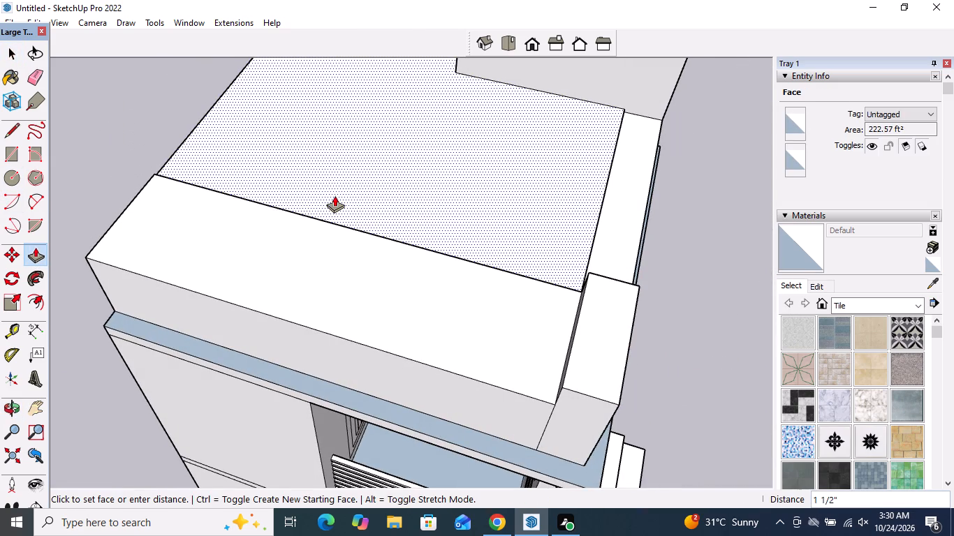
pyautogui.moveTo(408, 165); pyautogui.dragTo(801, 157, button='middle')
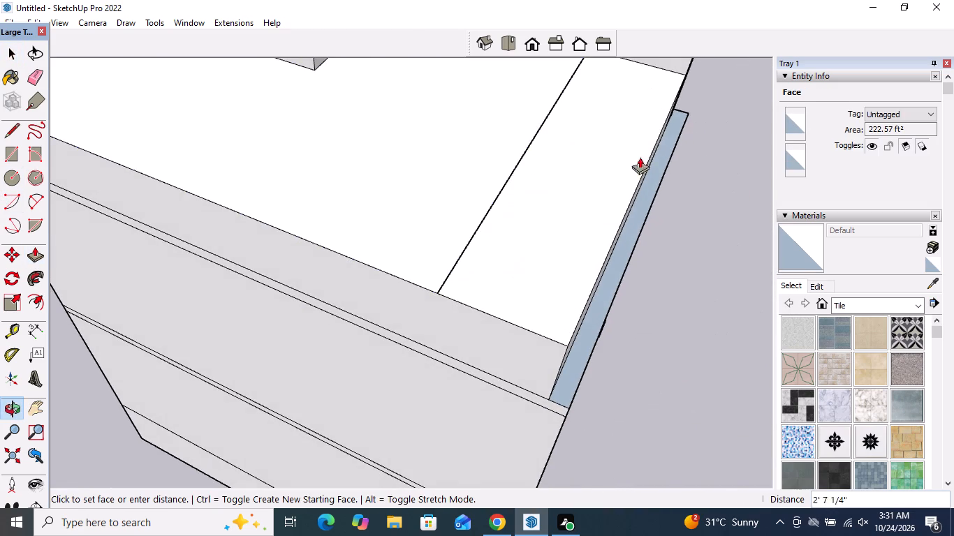
pyautogui.click(453, 174)
pyautogui.press('space')
# Thin the raised front parapet by pushing its roof-side face about 10 11/16" toward the facade.
pyautogui.scroll(-3, 498, 225)
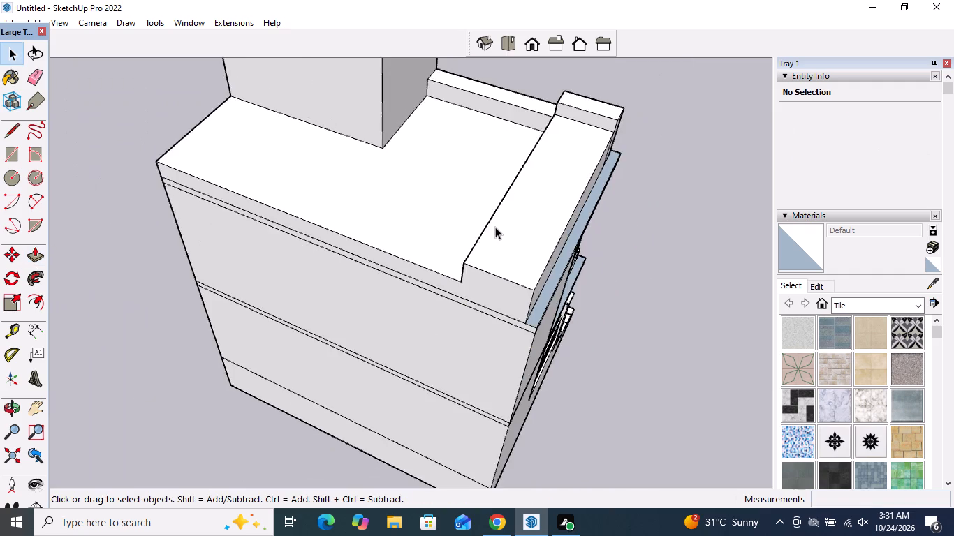
pyautogui.scroll(-8, 495, 227)
pyautogui.moveTo(634, 226); pyautogui.dragTo(92, 182, button='middle')
pyautogui.moveTo(300, 283); pyautogui.dragTo(234, 186, button='middle')
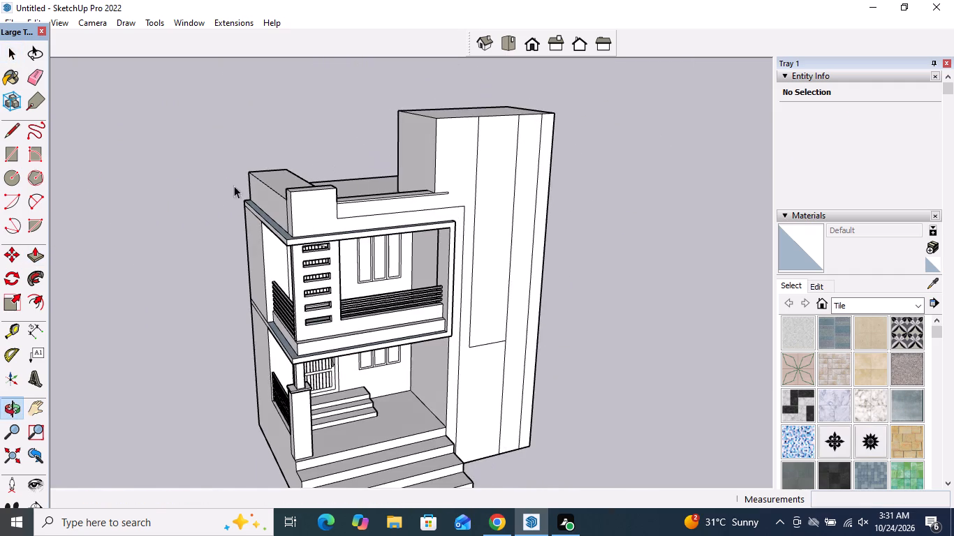
pyautogui.moveTo(234, 186); pyautogui.dragTo(222, 186, button='middle')
pyautogui.scroll(5, 447, 175)
pyautogui.moveTo(406, 164); pyautogui.dragTo(404, 144, button='middle')
pyautogui.scroll(3, 346, 191)
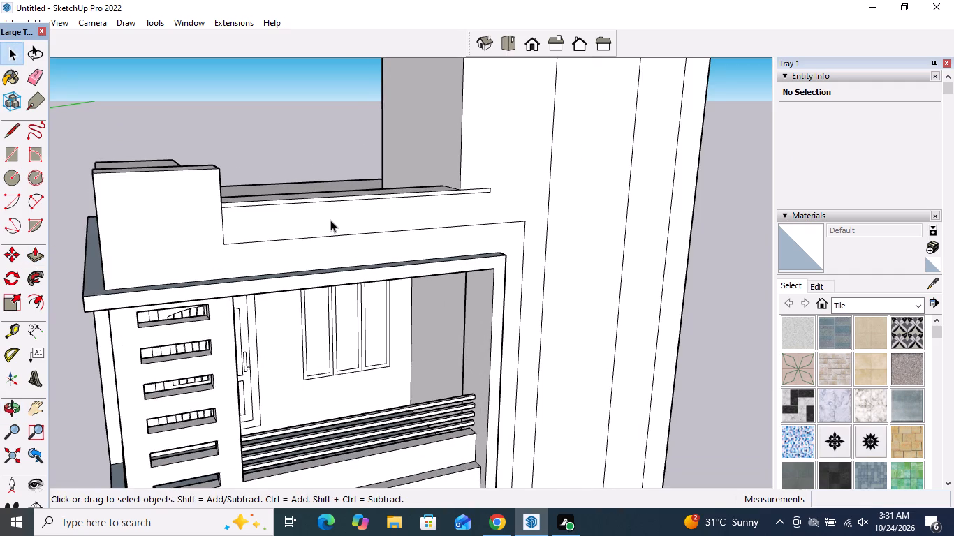
pyautogui.moveTo(330, 220); pyautogui.dragTo(766, 259, button='middle')
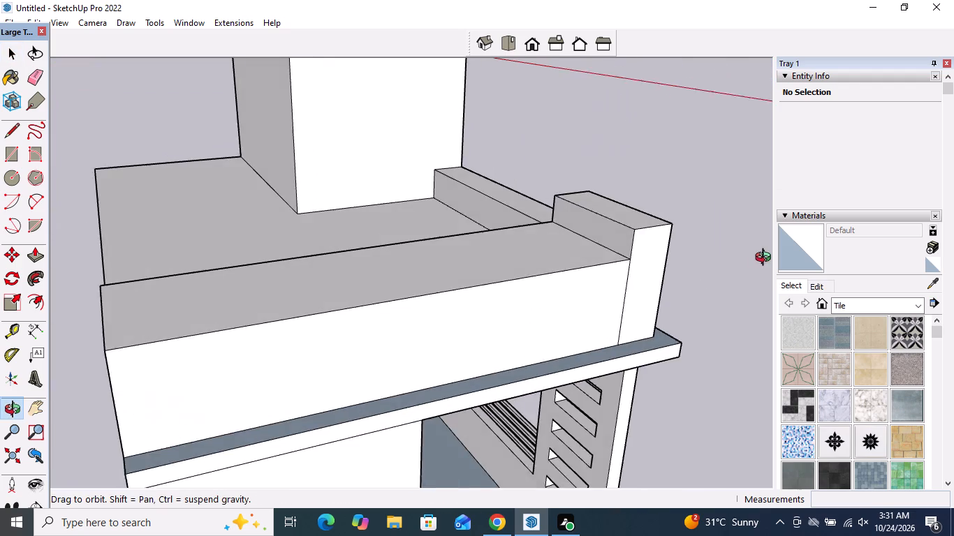
pyautogui.moveTo(766, 259); pyautogui.dragTo(769, 259, button='middle')
pyautogui.scroll(8, 458, 124)
pyautogui.scroll(-5, 425, 191)
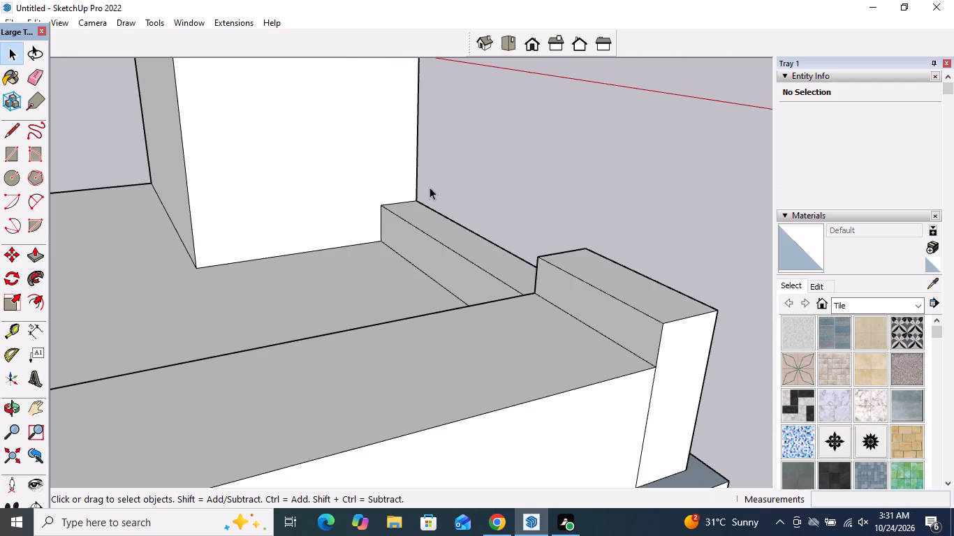
pyautogui.click(38, 262)
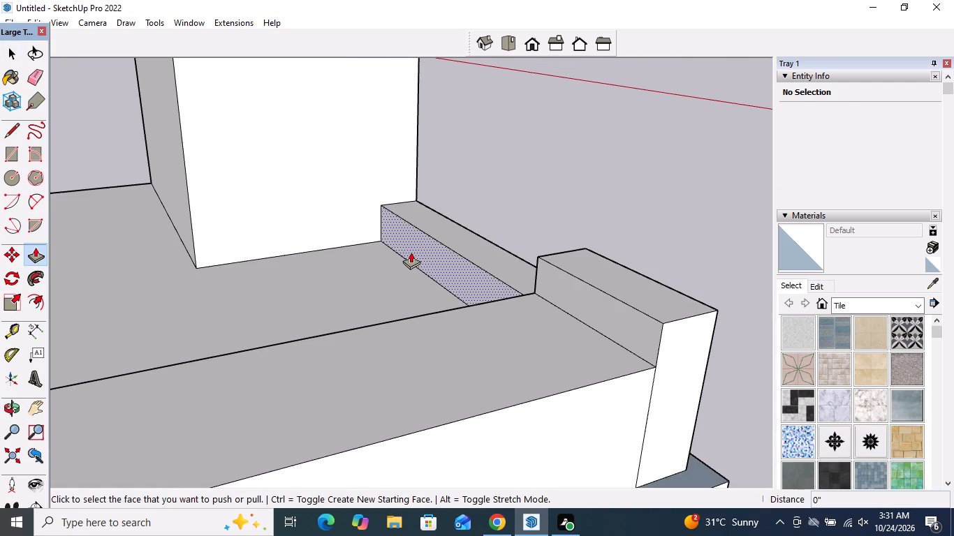
pyautogui.click(411, 252)
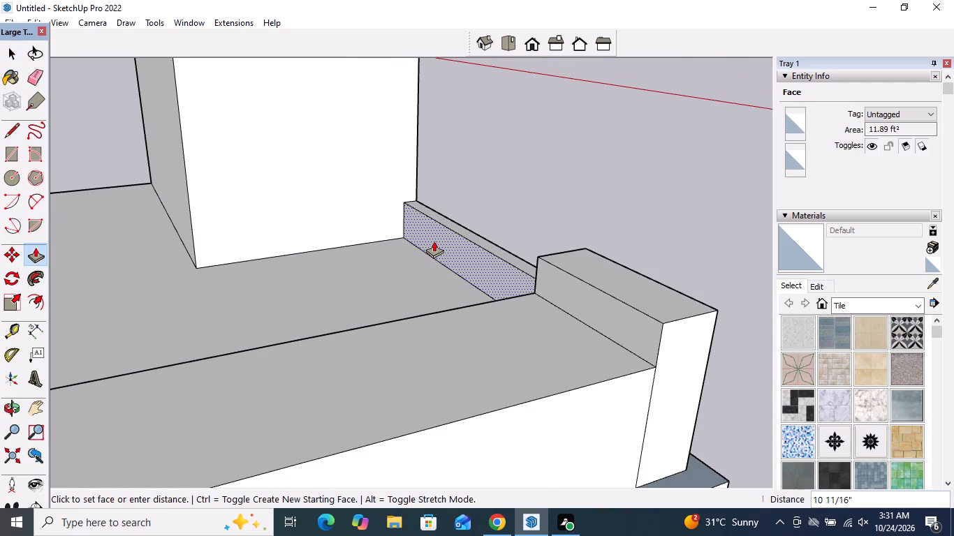
pyautogui.click(434, 241)
# Draw a long rectangle about 6' 1 1/8" by 8 3/8" on the front parapet, between the corner block and taller block.
pyautogui.scroll(-6, 316, 244)
pyautogui.moveTo(531, 237); pyautogui.dragTo(61, 137, button='middle')
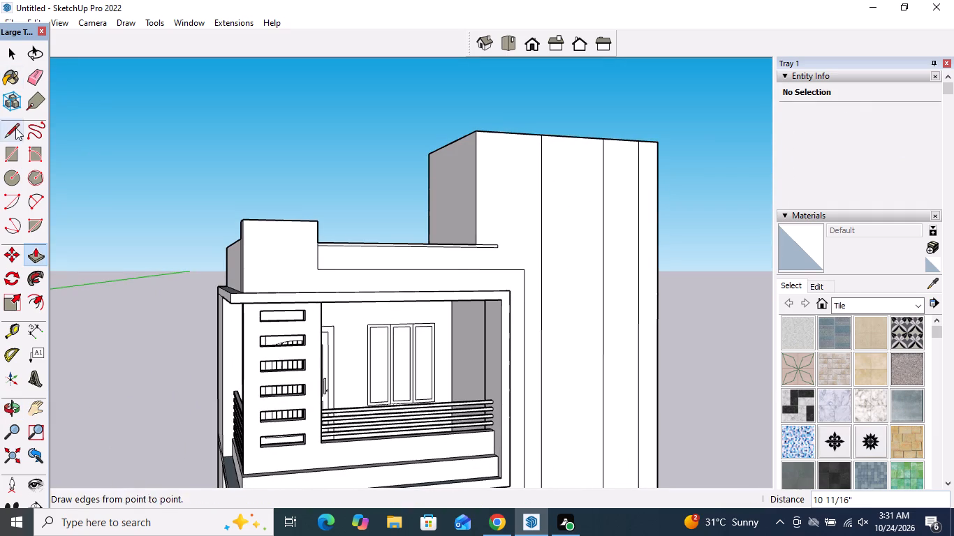
pyautogui.click(14, 151)
pyautogui.scroll(6, 404, 237)
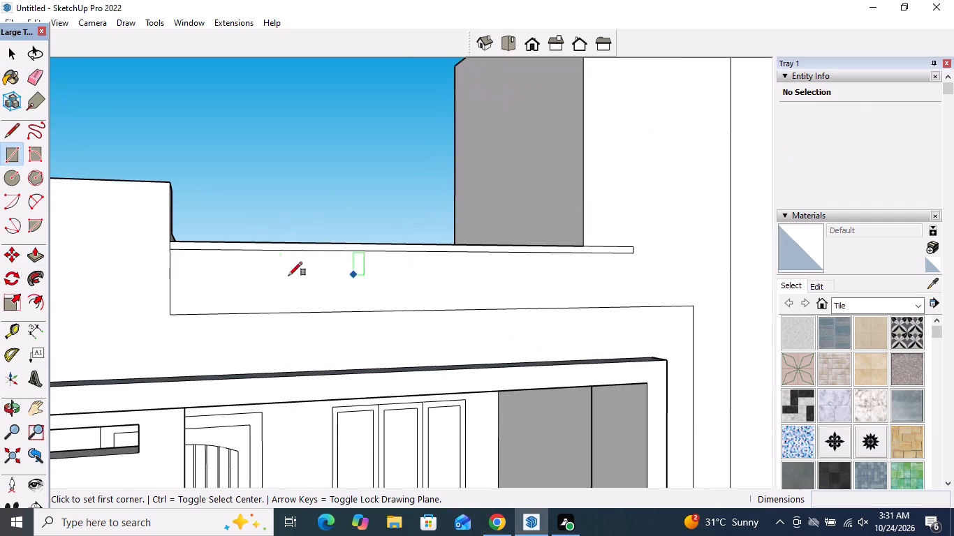
pyautogui.click(235, 265)
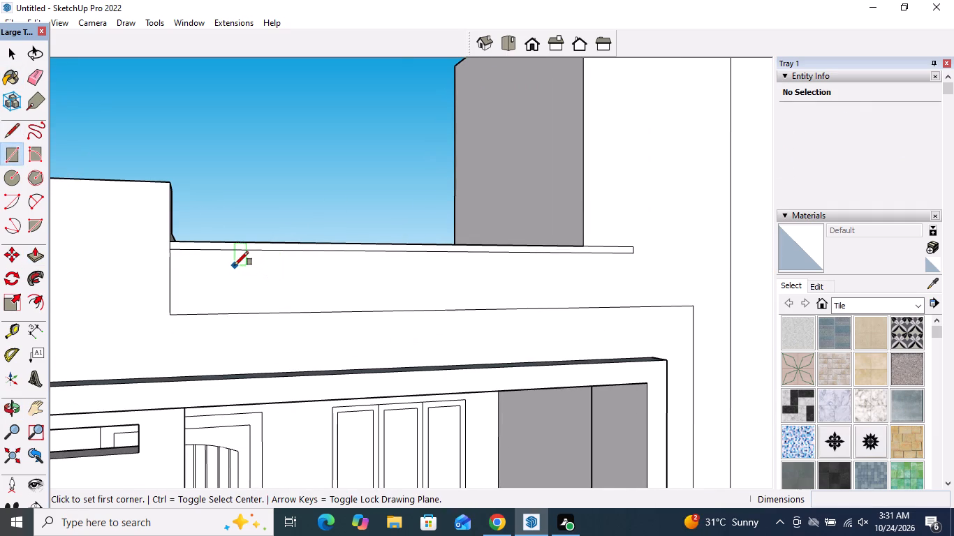
pyautogui.click(516, 297)
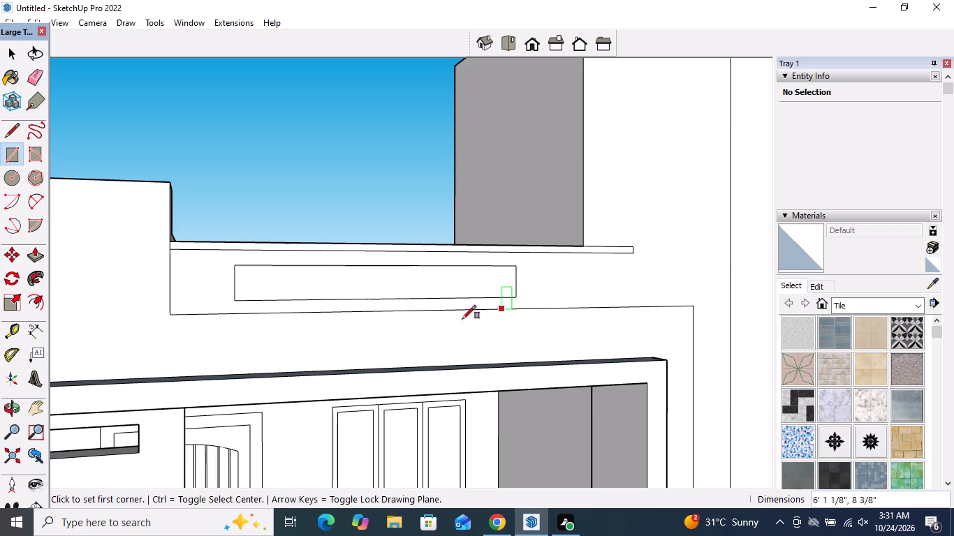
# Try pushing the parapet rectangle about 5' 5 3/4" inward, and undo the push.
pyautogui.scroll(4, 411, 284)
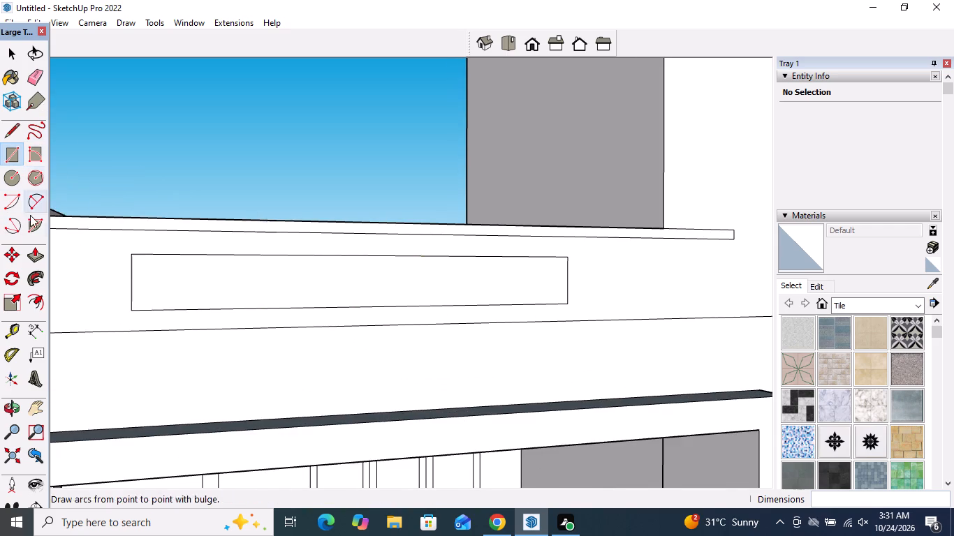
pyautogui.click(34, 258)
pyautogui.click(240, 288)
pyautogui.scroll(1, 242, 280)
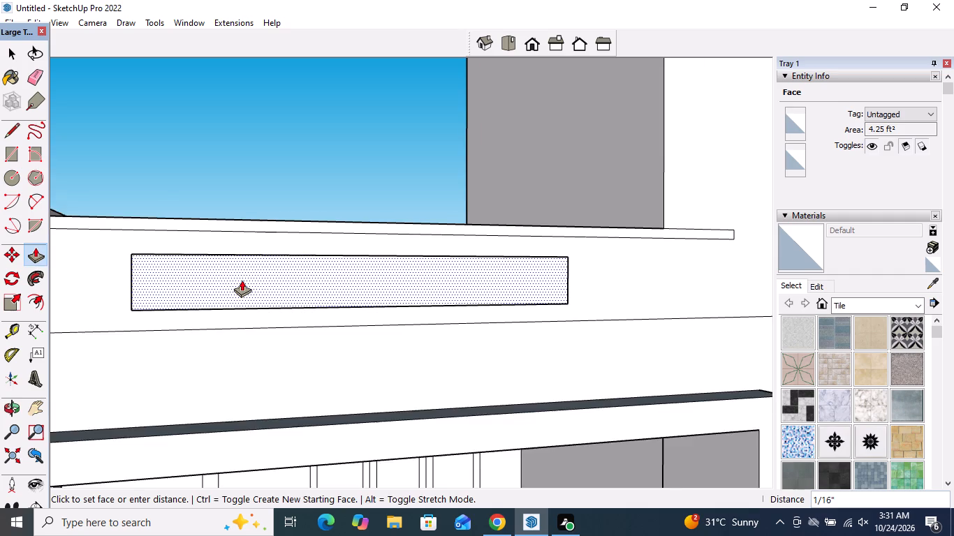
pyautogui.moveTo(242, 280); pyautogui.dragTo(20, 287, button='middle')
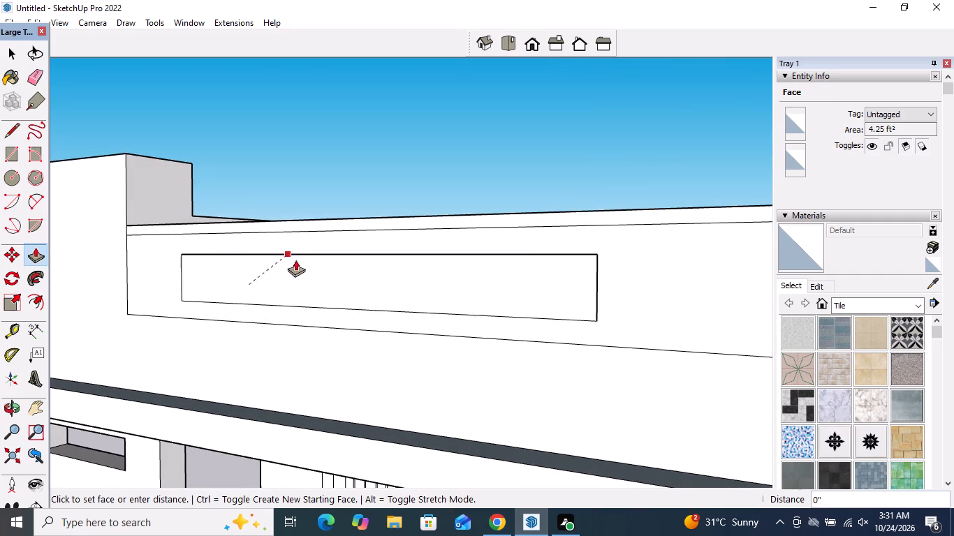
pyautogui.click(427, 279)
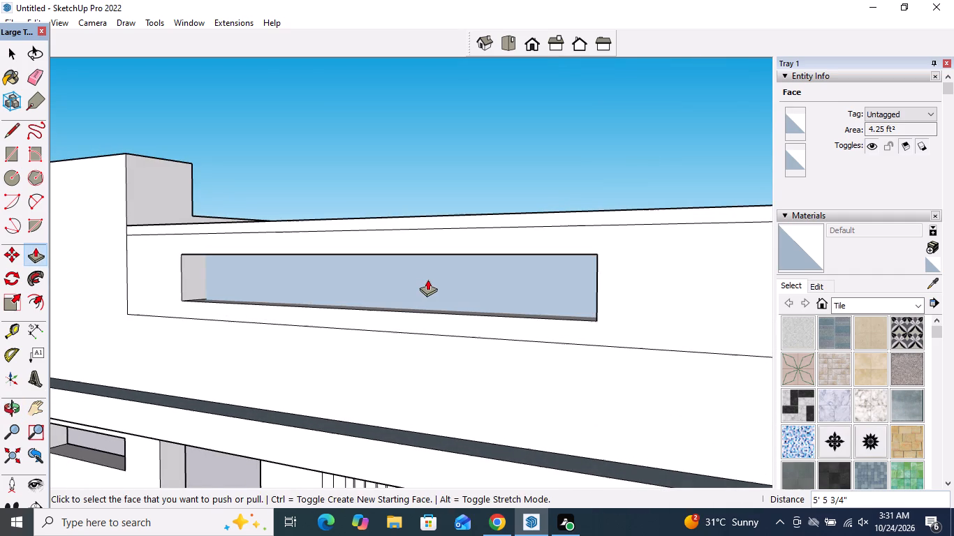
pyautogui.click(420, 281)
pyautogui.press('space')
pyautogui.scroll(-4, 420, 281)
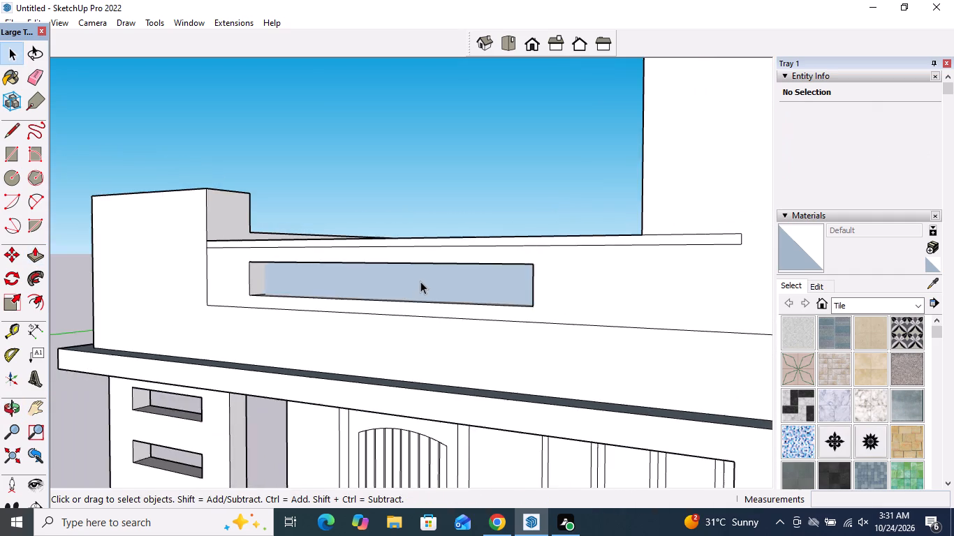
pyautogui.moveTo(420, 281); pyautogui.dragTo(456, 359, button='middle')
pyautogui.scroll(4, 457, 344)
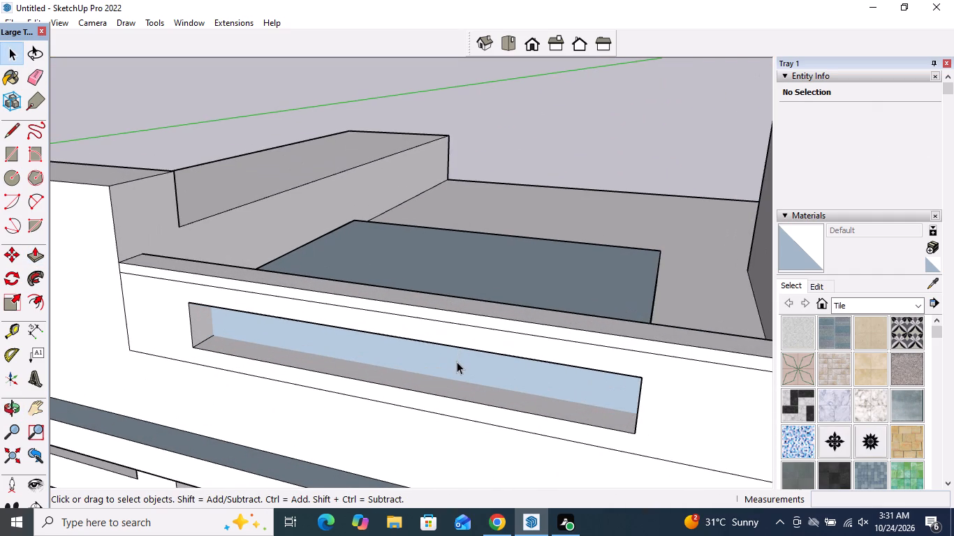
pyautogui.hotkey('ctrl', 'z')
# Cut the rectangle through the front parapet, about 5 15/16" deep, up to its roof-side edge.
pyautogui.click(38, 264)
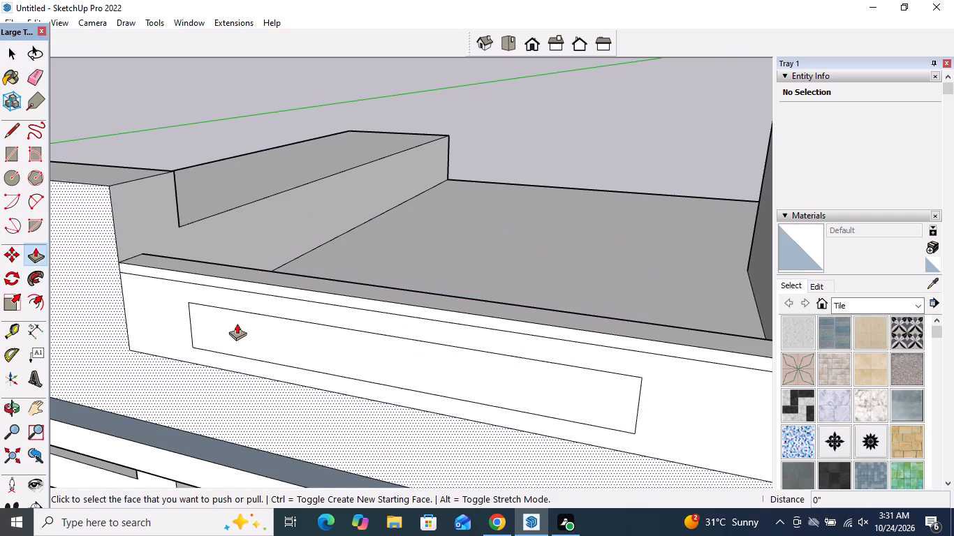
pyautogui.click(306, 341)
pyautogui.moveTo(329, 322); pyautogui.dragTo(323, 378, button='middle')
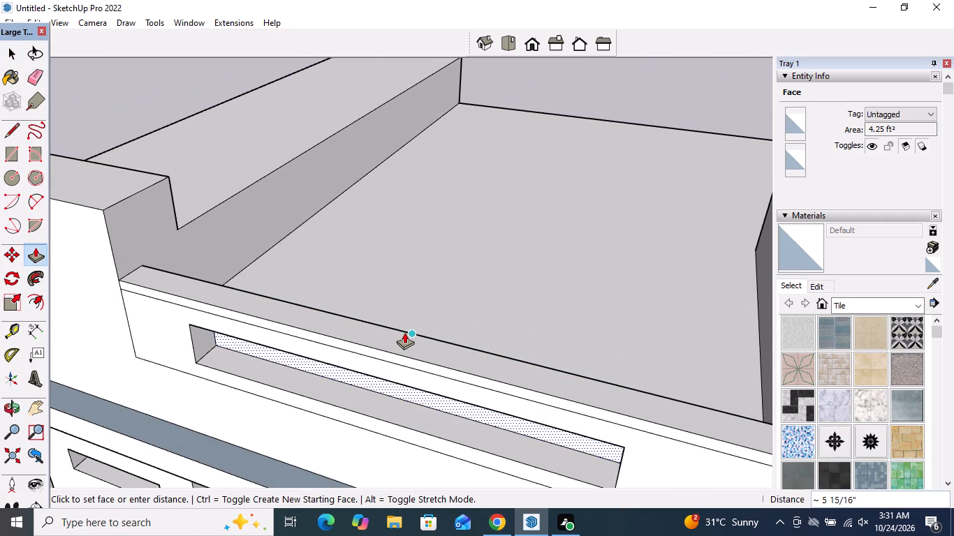
pyautogui.click(404, 332)
pyautogui.press('space')
pyautogui.scroll(-4, 409, 295)
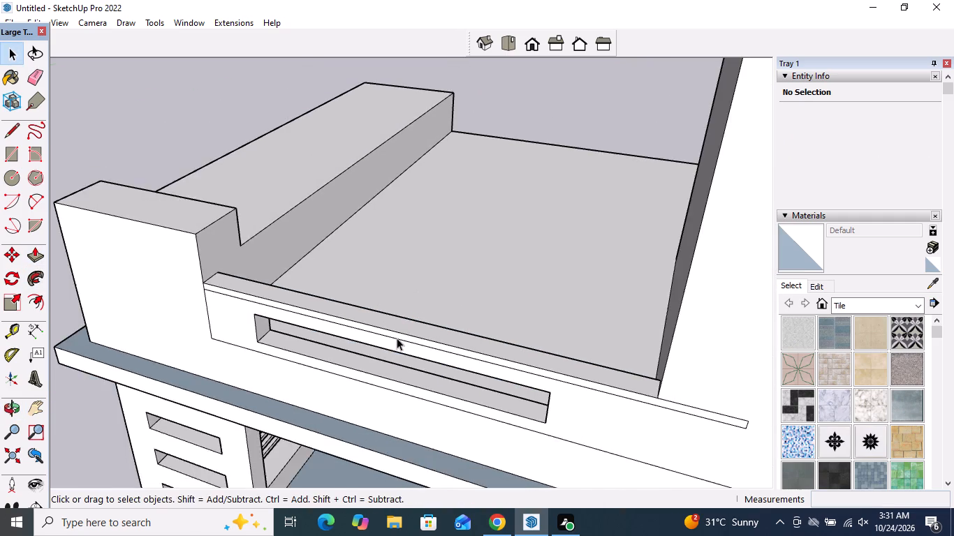
# Draw a small rectangle about 1 5/8" by 1" near the top of the parapet opening's end face beside the corner block.
pyautogui.moveTo(396, 336); pyautogui.dragTo(464, 208, button='middle')
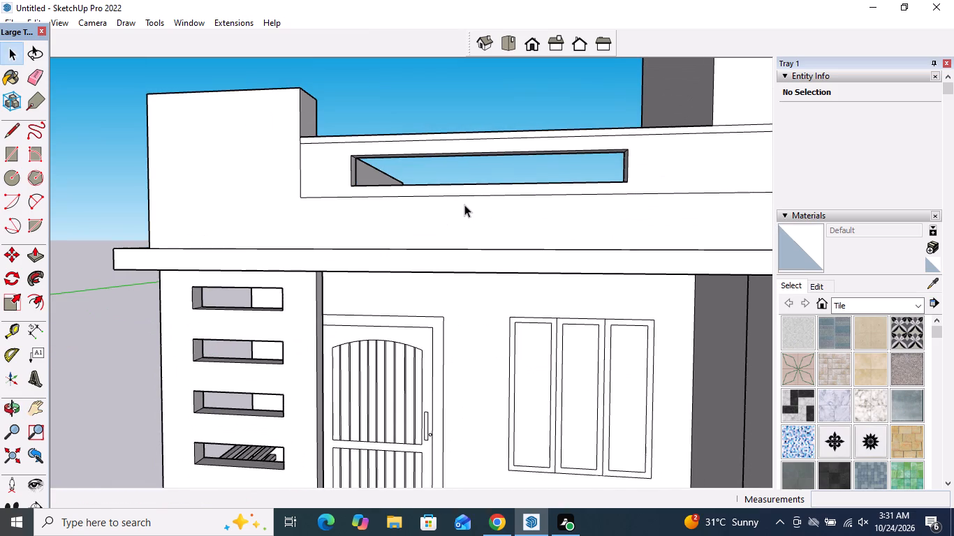
pyautogui.scroll(4, 479, 179)
pyautogui.moveTo(477, 181); pyautogui.dragTo(447, 214, button='middle')
pyautogui.scroll(-5, 437, 221)
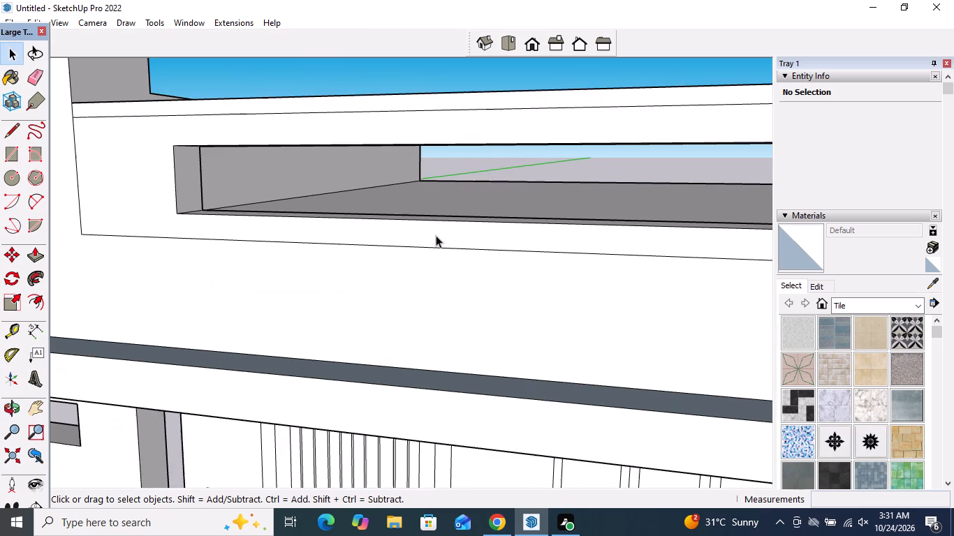
pyautogui.scroll(-2, 436, 235)
pyautogui.moveTo(435, 231); pyautogui.dragTo(295, 223, button='middle')
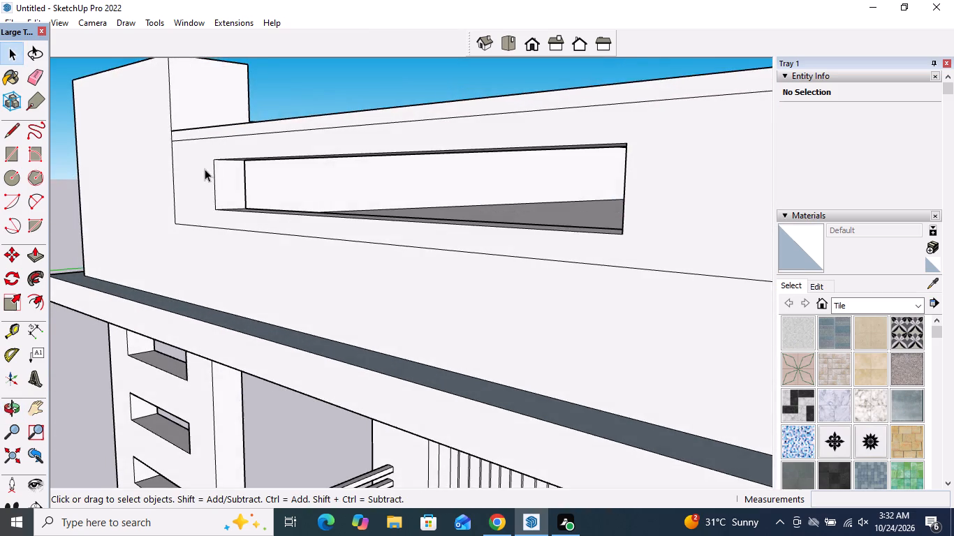
pyautogui.scroll(7, 215, 167)
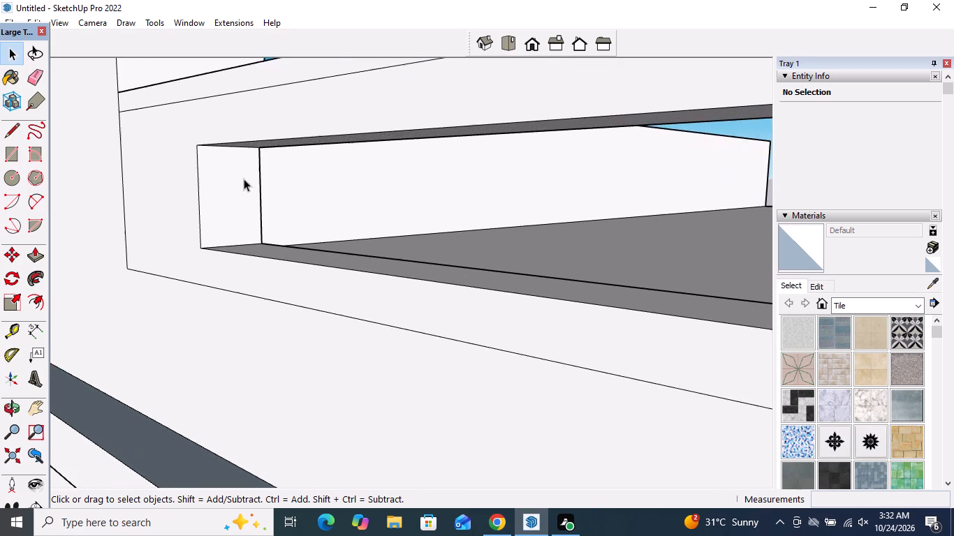
pyautogui.scroll(9, 244, 179)
pyautogui.scroll(2, 180, 139)
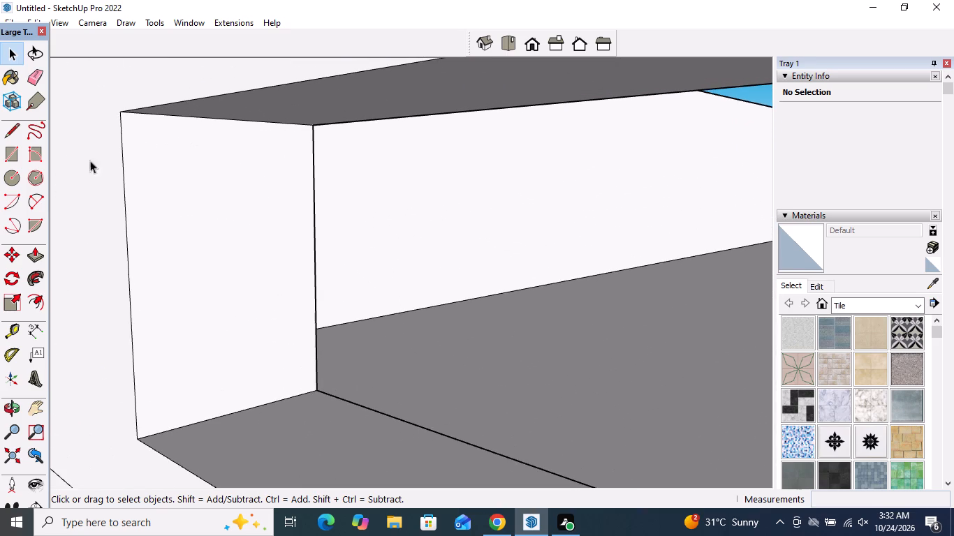
pyautogui.click(15, 161)
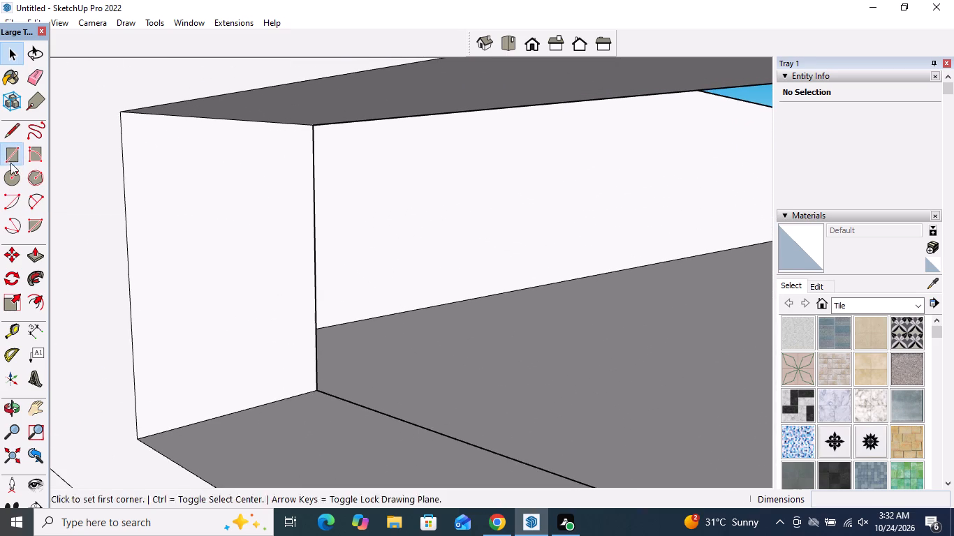
pyautogui.click(191, 143)
pyautogui.click(245, 181)
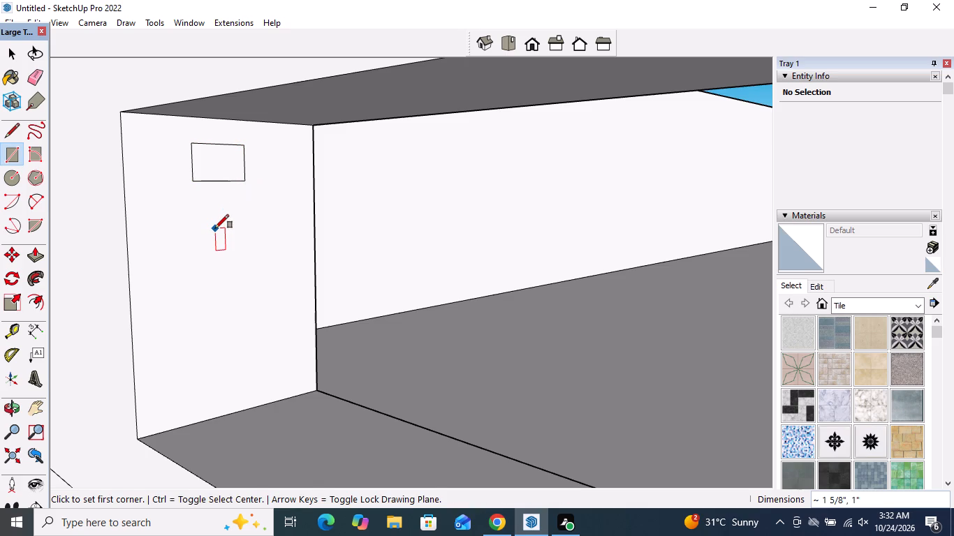
# Copy the small rectangle about 2 5/16" straight down on the opening's end face.
pyautogui.press('space')
pyautogui.doubleClick(219, 157)
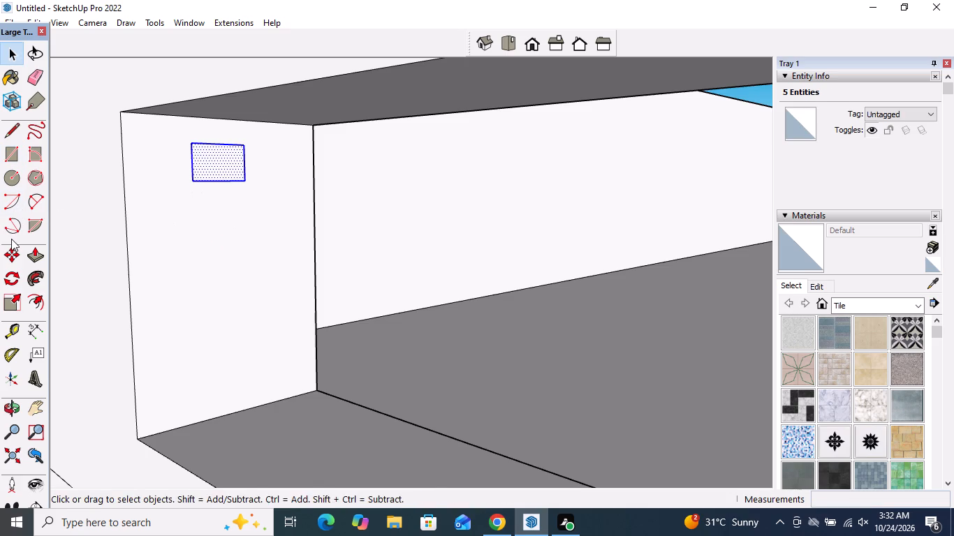
pyautogui.click(11, 251)
pyautogui.click(191, 143)
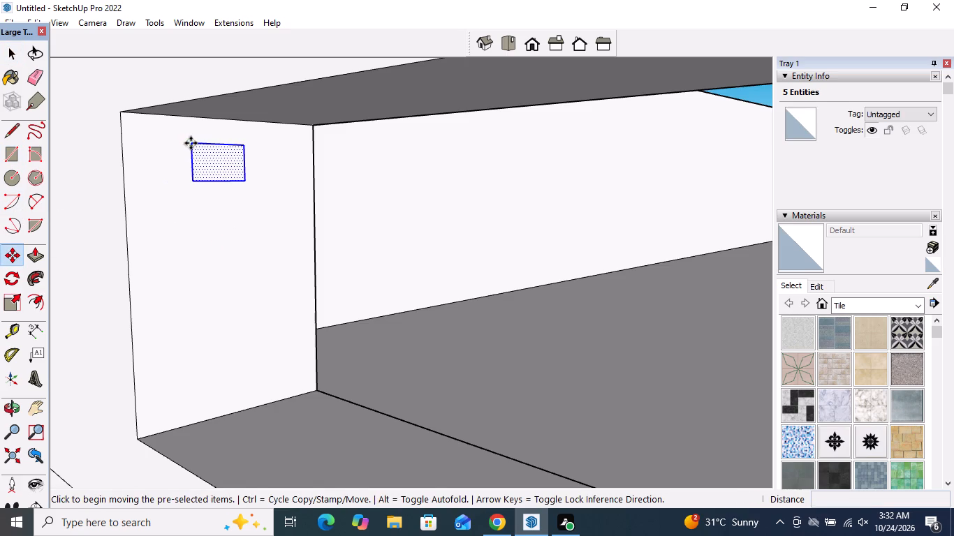
pyautogui.click(194, 230)
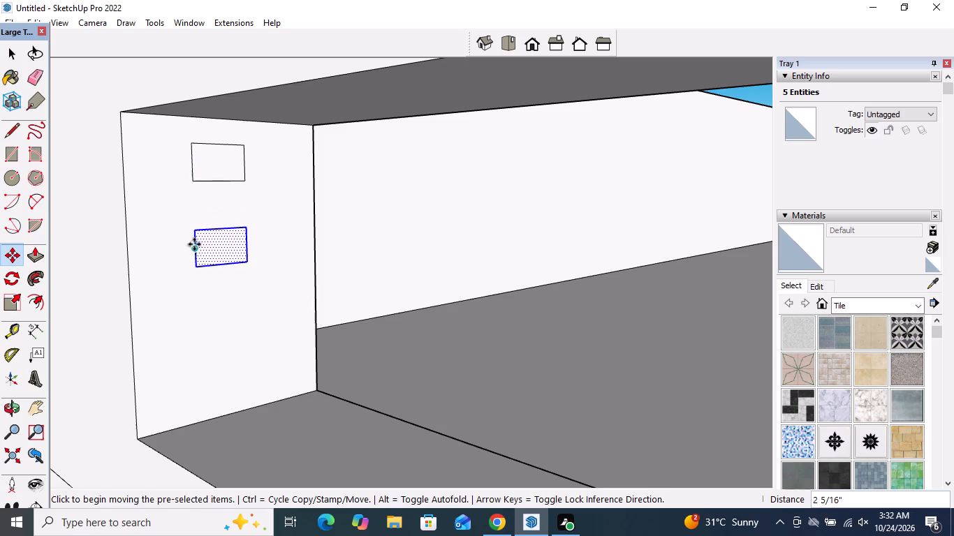
# Copy the lower small rectangle about 2 5/16" straight down on the parapet opening's end face, making a third one.
pyautogui.click(194, 233)
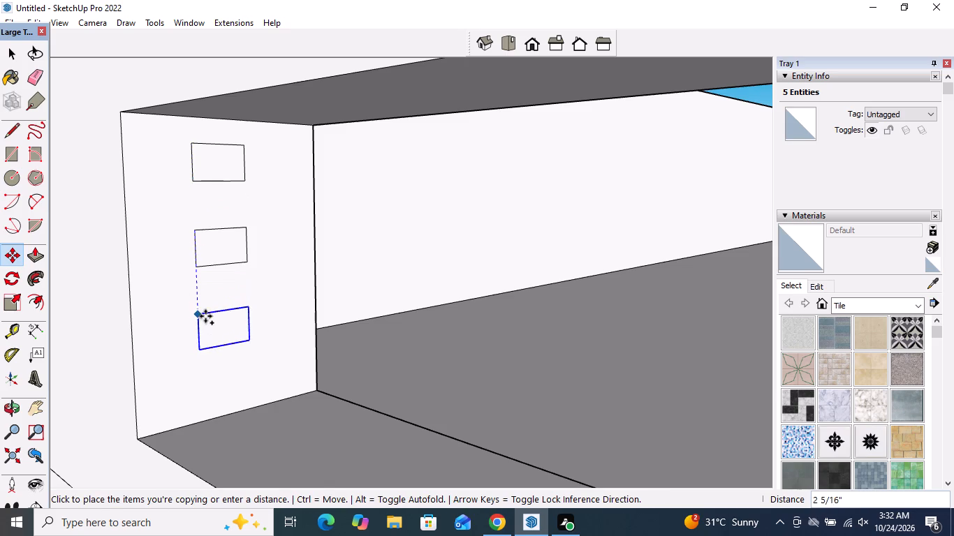
pyautogui.click(205, 316)
pyautogui.press('space')
pyautogui.scroll(-6, 221, 301)
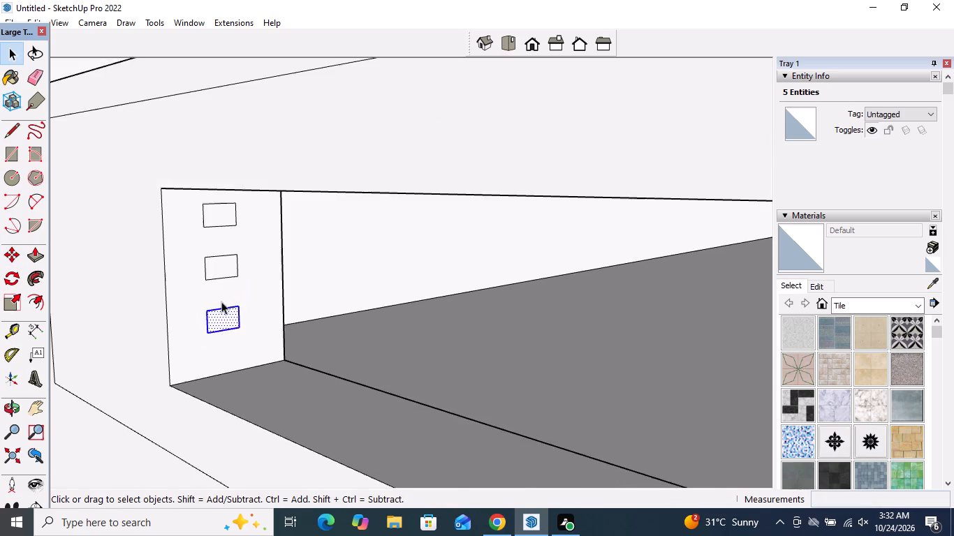
pyautogui.scroll(-5, 221, 301)
pyautogui.click(325, 101)
# Move the bottom small rectangle about 15/16" down on the opening's end face.
pyautogui.moveTo(222, 332); pyautogui.dragTo(228, 309, button='middle')
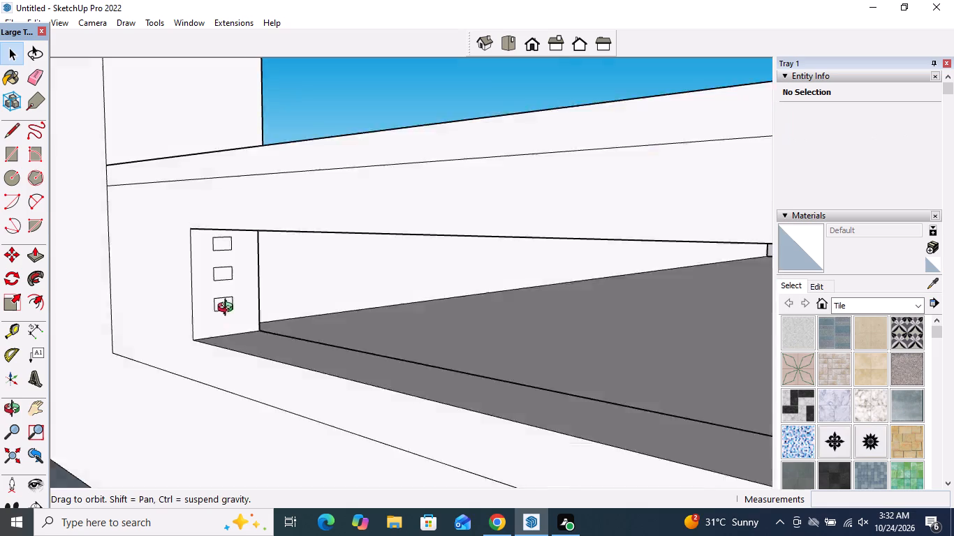
pyautogui.moveTo(228, 309); pyautogui.dragTo(233, 275, button='middle')
pyautogui.scroll(6, 242, 264)
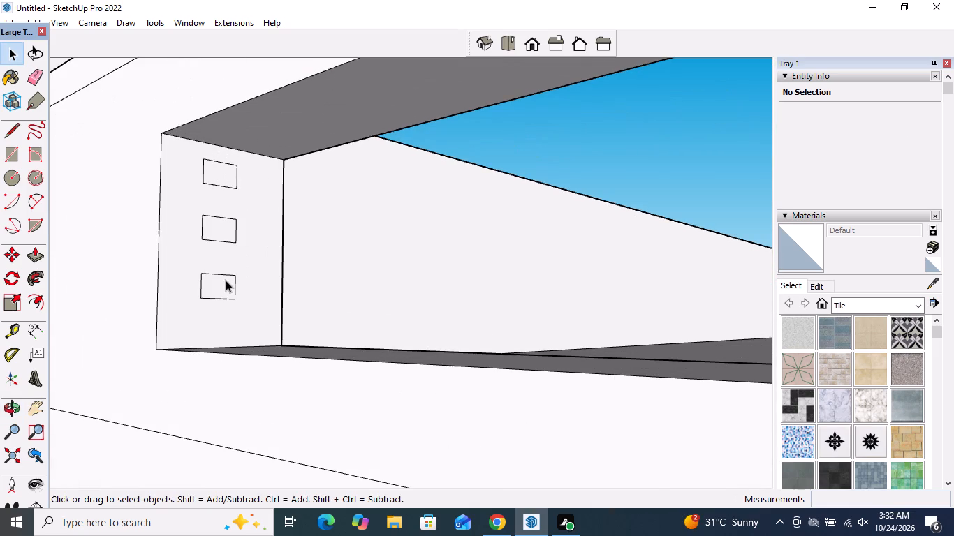
pyautogui.doubleClick(216, 284)
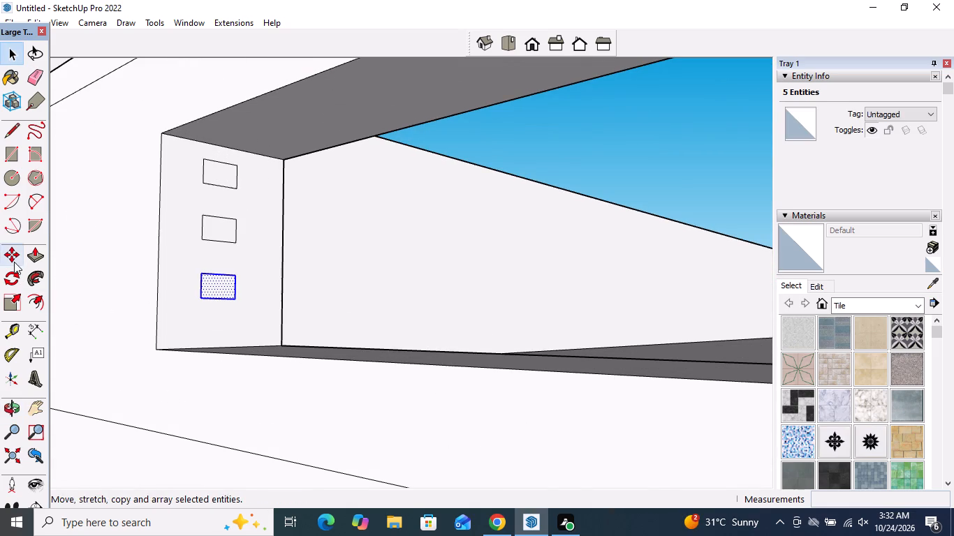
pyautogui.click(14, 261)
pyautogui.click(200, 299)
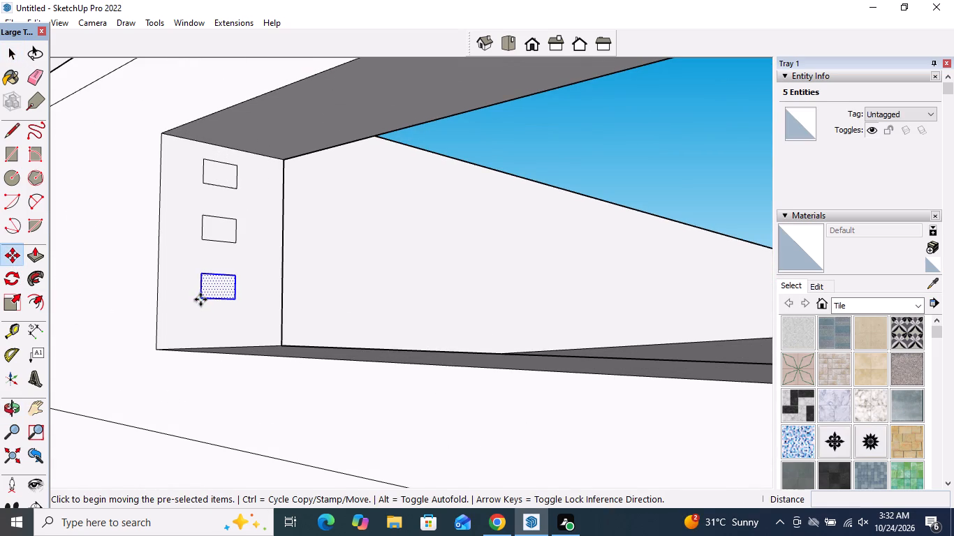
pyautogui.click(200, 322)
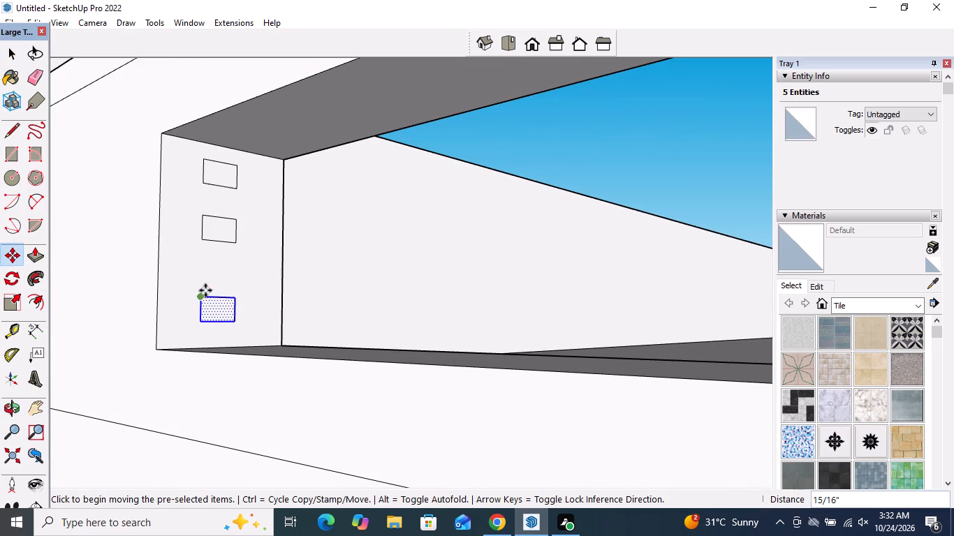
pyautogui.press('space')
pyautogui.click(434, 137)
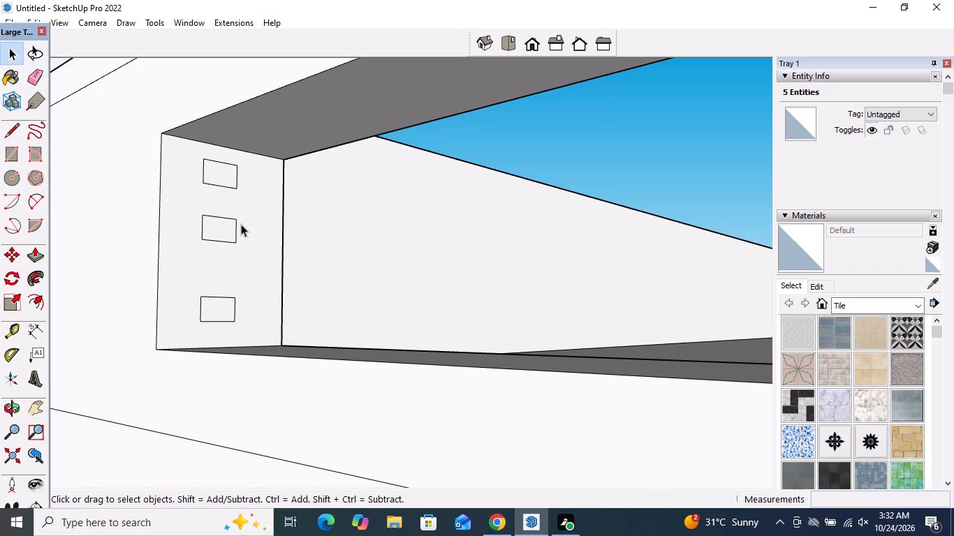
# Move the middle small rectangle about 13/16" down on the opening's end face.
pyautogui.doubleClick(212, 230)
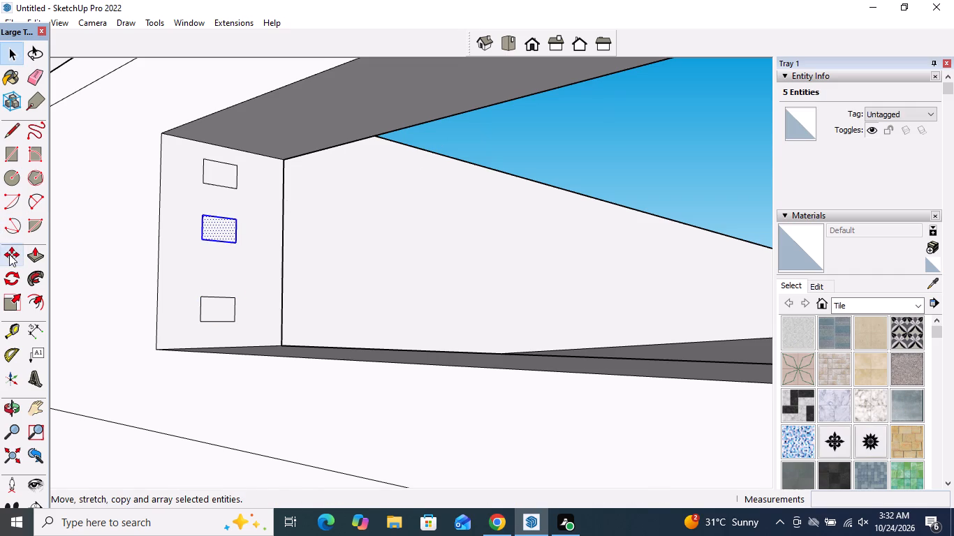
pyautogui.moveTo(9, 254); pyautogui.dragTo(16, 260)
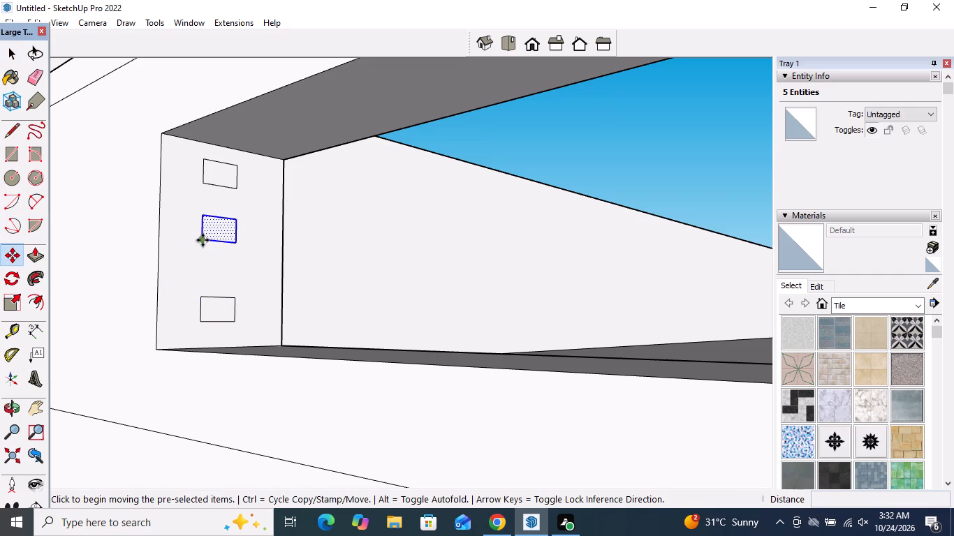
pyautogui.click(203, 240)
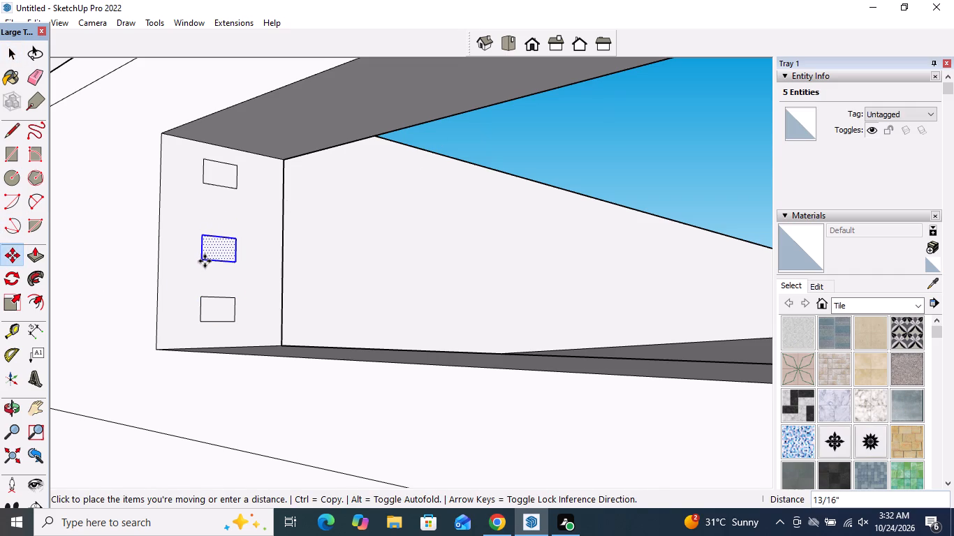
pyautogui.click(205, 265)
pyautogui.scroll(4, 216, 232)
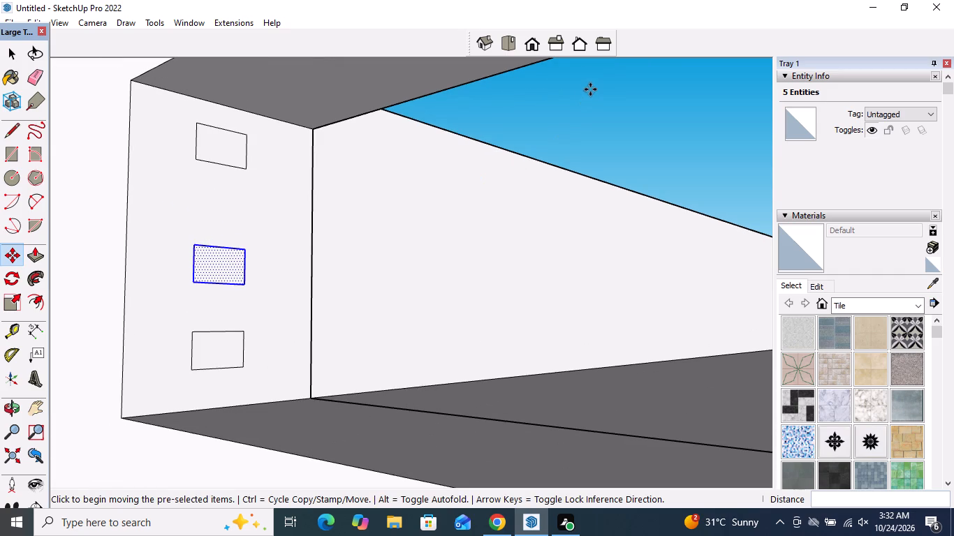
pyautogui.press('space')
pyautogui.click(590, 89)
# Move the top small rectangle about 15/16" down on the opening's end face.
pyautogui.doubleClick(208, 143)
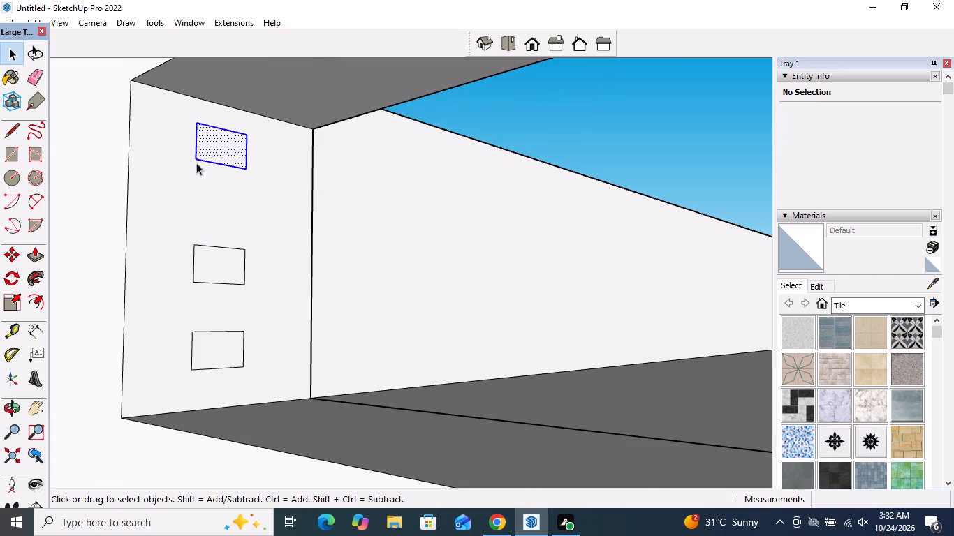
pyautogui.click(11, 258)
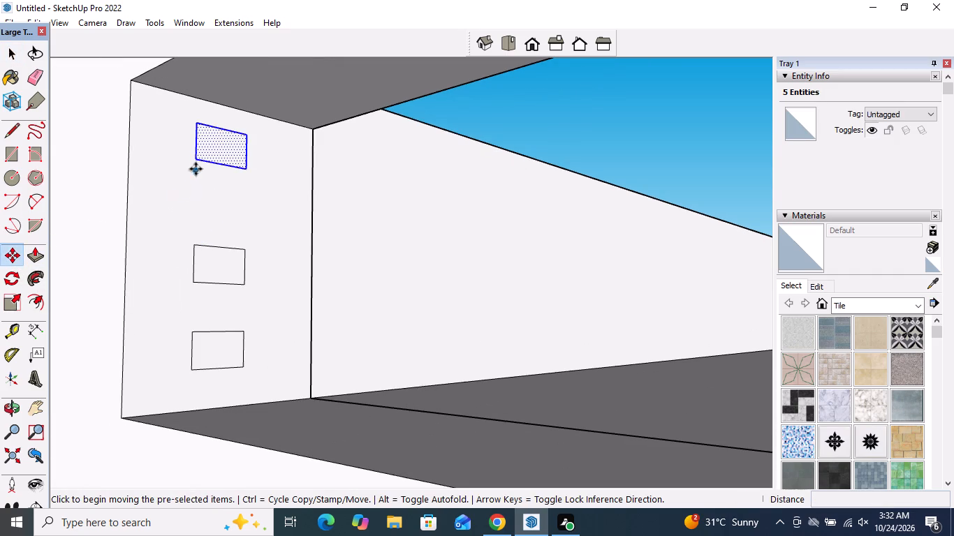
pyautogui.click(196, 159)
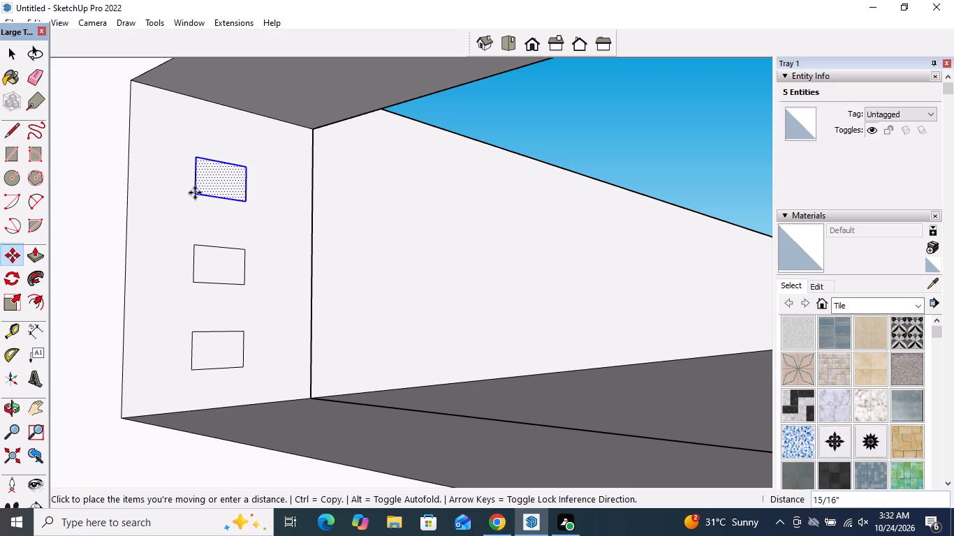
pyautogui.click(195, 193)
pyautogui.press('space')
pyautogui.click(478, 116)
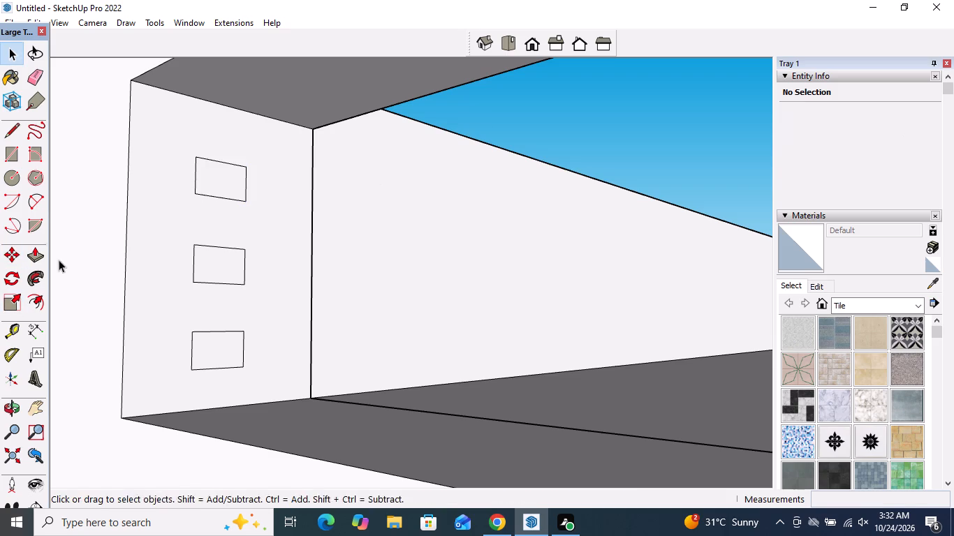
# Extrude the top small rectangle about 6' 1 1/8" across the parapet opening to its opposite end face, as a rail.
pyautogui.click(43, 259)
pyautogui.click(221, 188)
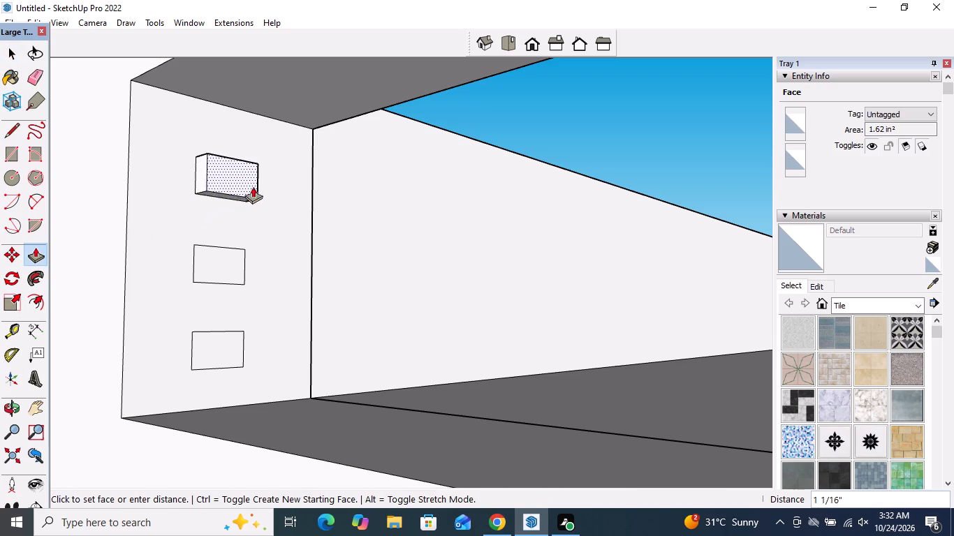
pyautogui.scroll(-15, 338, 276)
pyautogui.moveTo(338, 276); pyautogui.dragTo(346, 280, button='middle')
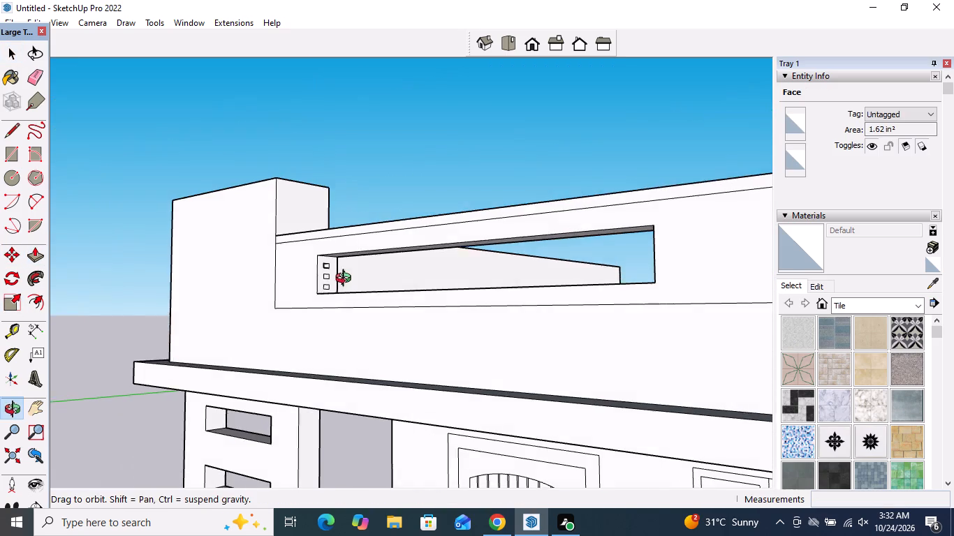
pyautogui.moveTo(346, 280); pyautogui.dragTo(460, 290, button='middle')
pyautogui.scroll(-10, 457, 293)
pyautogui.moveTo(457, 293); pyautogui.dragTo(469, 297, button='middle')
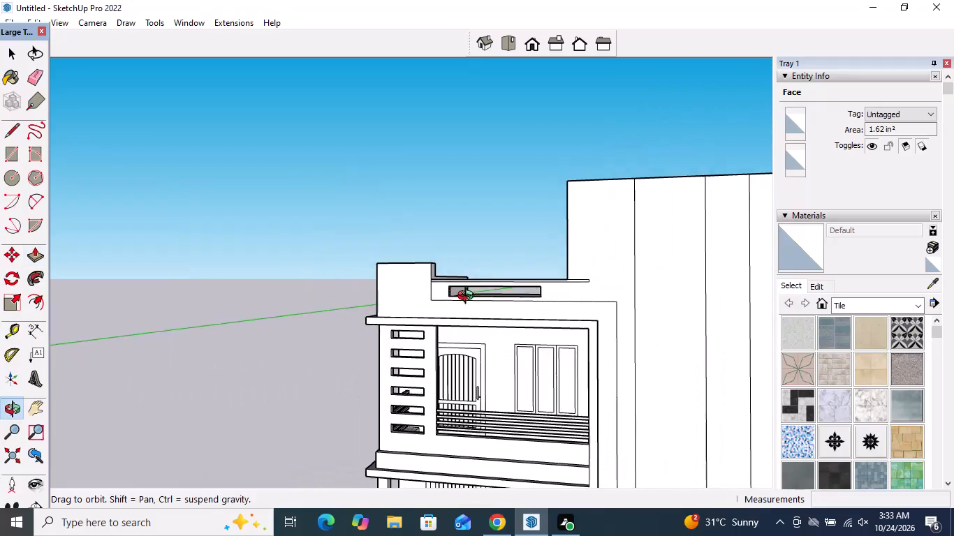
pyautogui.moveTo(469, 297); pyautogui.dragTo(587, 299, button='middle')
pyautogui.scroll(20, 559, 287)
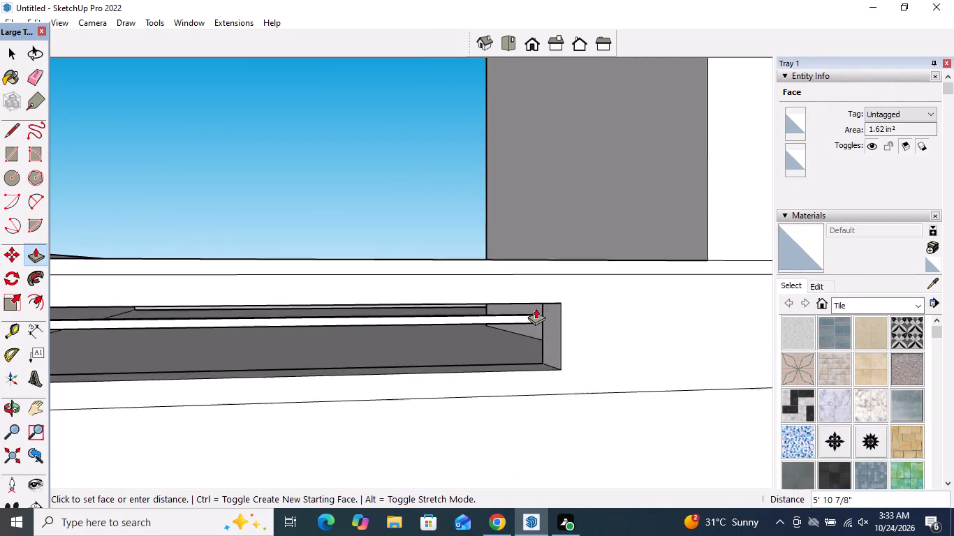
pyautogui.scroll(1, 536, 308)
pyautogui.click(578, 320)
# Extrude the middle and bottom small rectangles across the parapet opening by the same 6' 1 1/8" as the top rail.
pyautogui.scroll(-6, 576, 337)
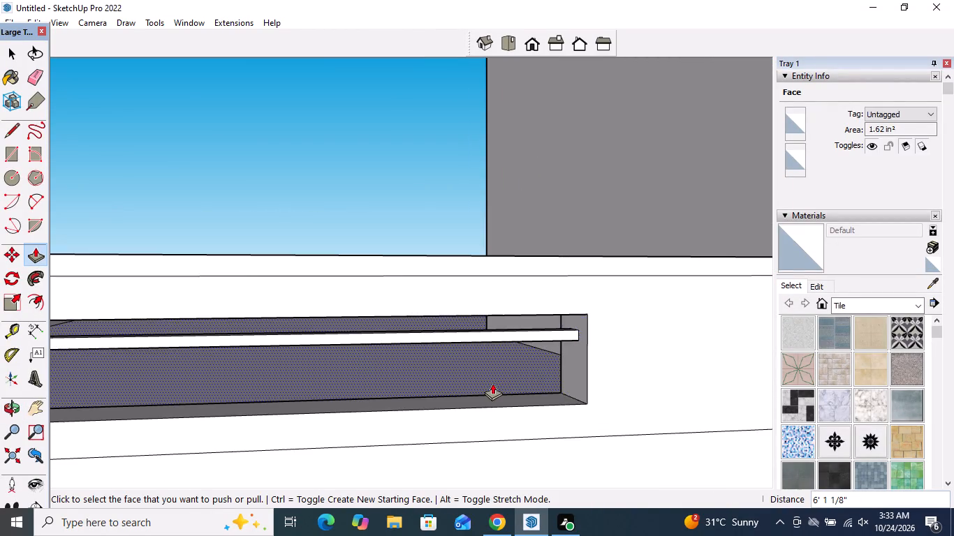
pyautogui.moveTo(492, 383); pyautogui.dragTo(324, 378, button='middle')
pyautogui.scroll(-4, 324, 378)
pyautogui.scroll(5, 46, 355)
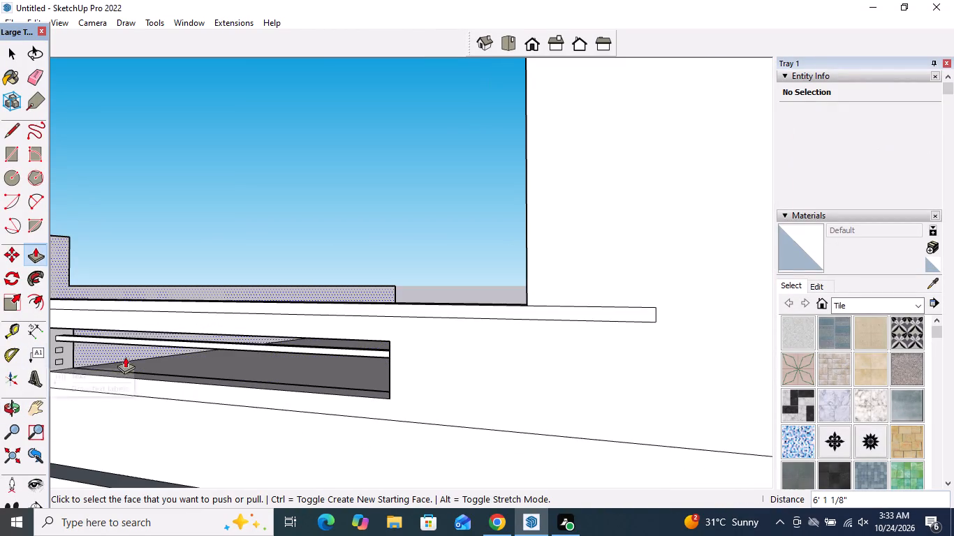
pyautogui.scroll(17, 55, 347)
pyautogui.scroll(-3, 259, 357)
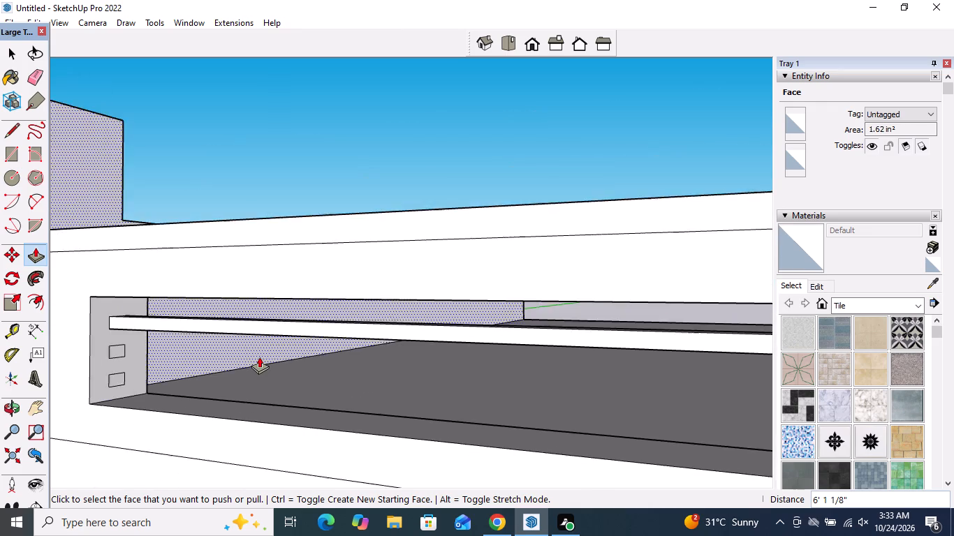
pyautogui.scroll(-3, 259, 357)
pyautogui.scroll(14, 172, 355)
pyautogui.doubleClick(177, 352)
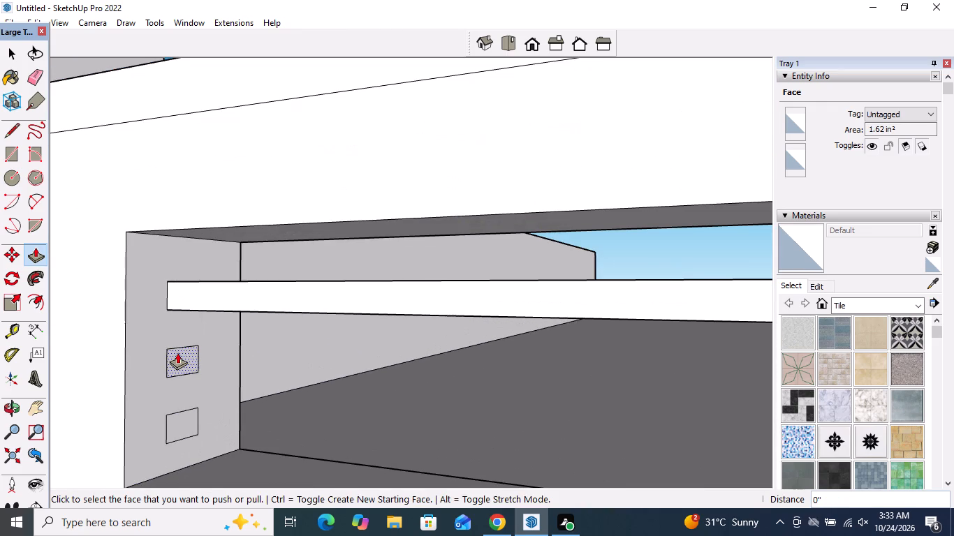
pyautogui.doubleClick(175, 421)
pyautogui.scroll(-16, 254, 304)
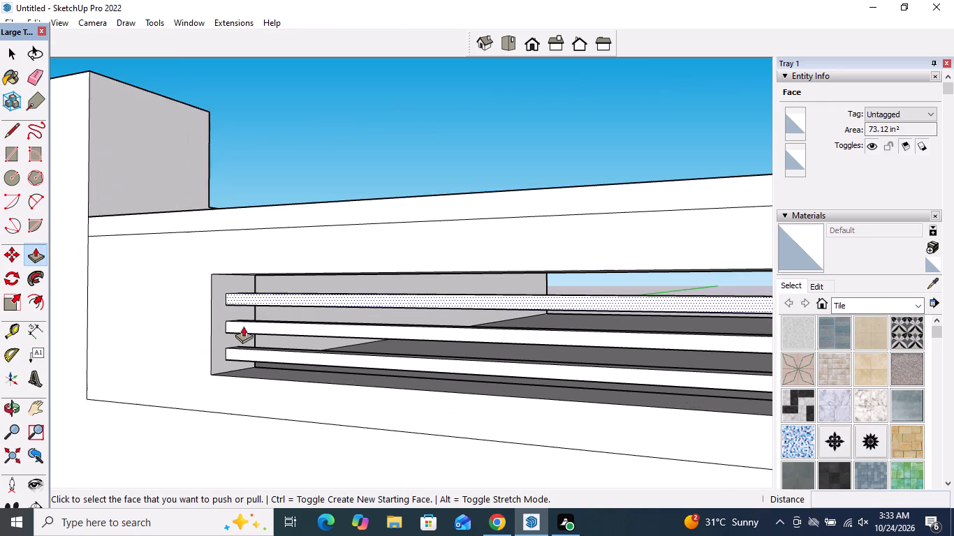
pyautogui.scroll(-1, 243, 326)
pyautogui.press('space')
pyautogui.scroll(-9, 225, 258)
# Examine the railed parapet opening and the whole house from the front, the side and above.
pyautogui.moveTo(413, 344); pyautogui.dragTo(673, 378, button='middle')
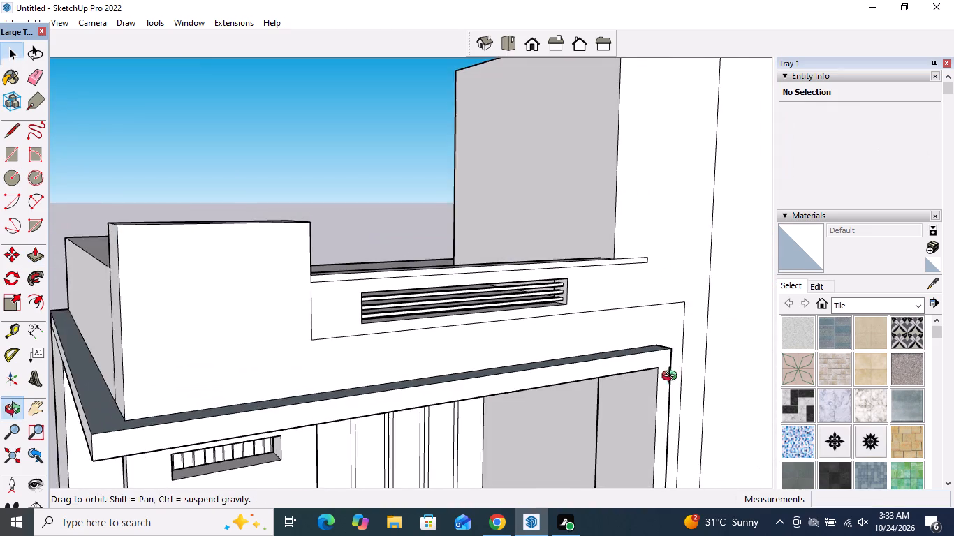
pyautogui.moveTo(673, 378); pyautogui.dragTo(675, 377, button='middle')
pyautogui.scroll(4, 566, 327)
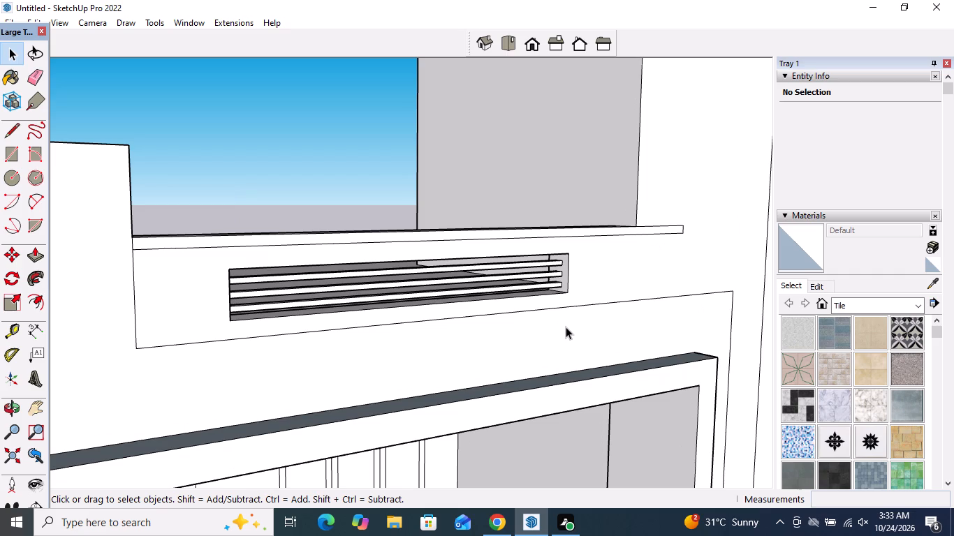
pyautogui.scroll(-8, 518, 264)
pyautogui.scroll(-2, 445, 293)
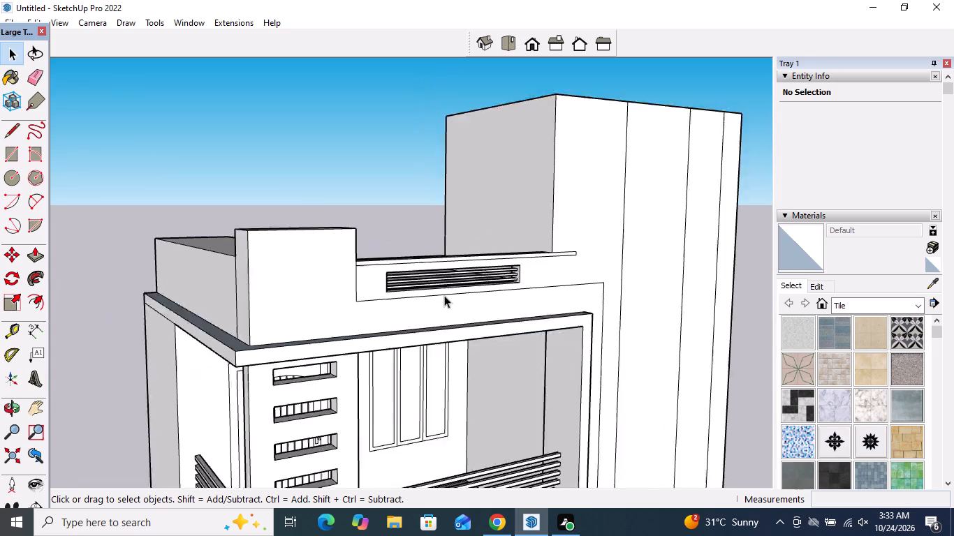
pyautogui.scroll(-3, 444, 295)
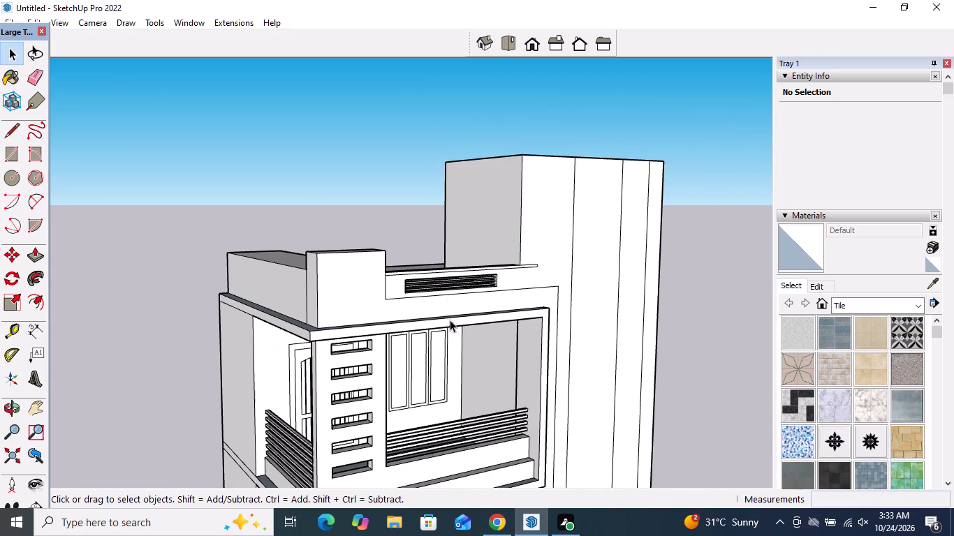
pyautogui.scroll(-5, 450, 329)
pyautogui.moveTo(325, 324); pyautogui.dragTo(547, 454, button='middle')
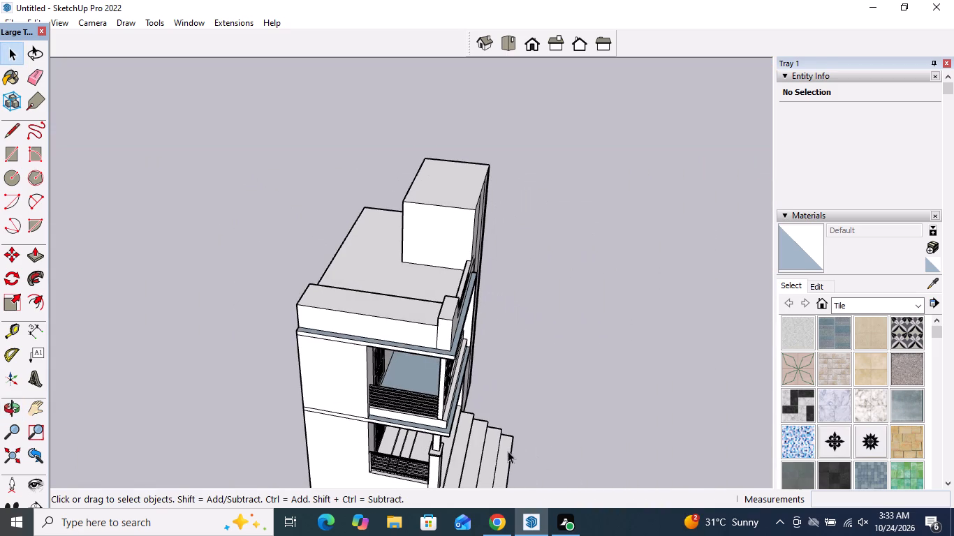
pyautogui.moveTo(541, 392); pyautogui.dragTo(240, 218, button='middle')
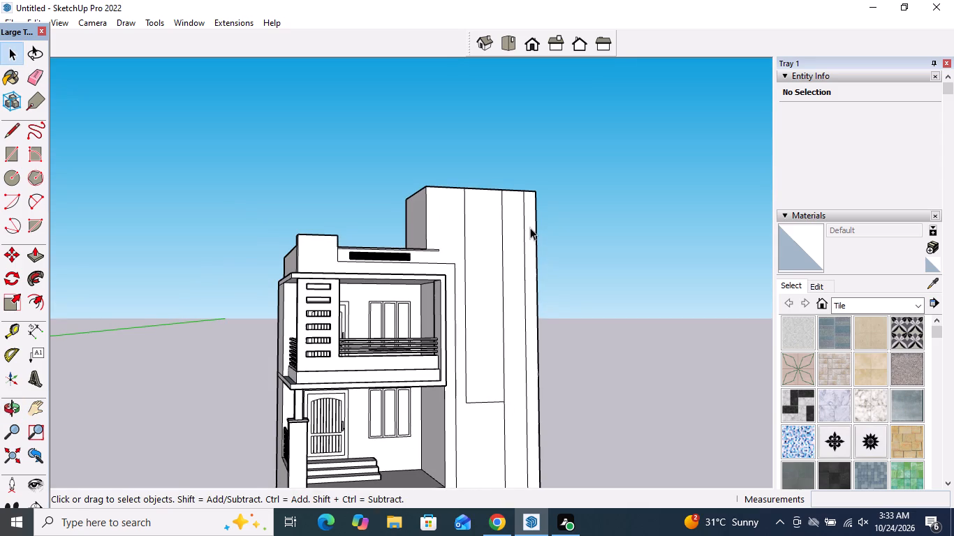
# Push/Pull the taller side block's top face up in three stacked layers of about 6 1/16", 1 5/8" and 4 1/2".
pyautogui.moveTo(483, 140); pyautogui.dragTo(485, 271, button='middle')
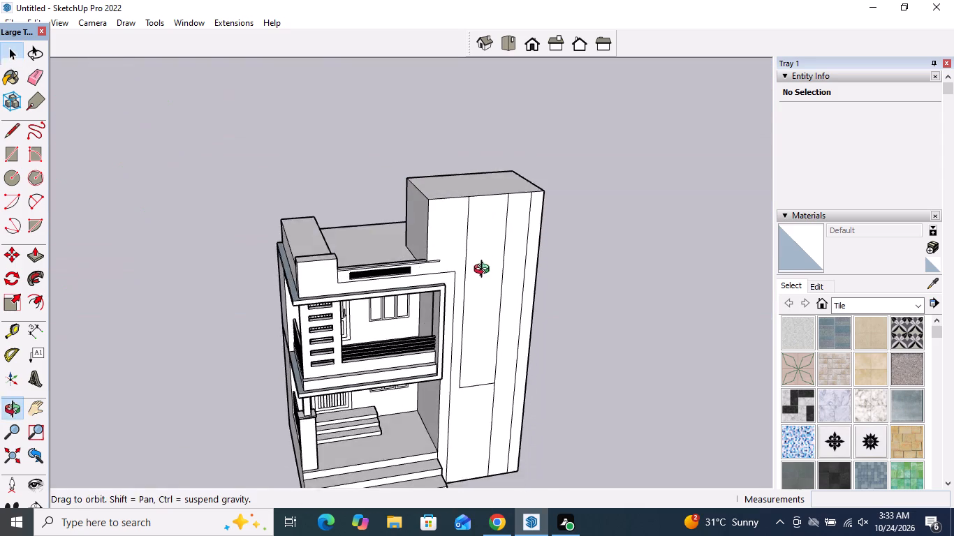
pyautogui.moveTo(485, 271); pyautogui.dragTo(480, 294, button='middle')
pyautogui.scroll(7, 488, 167)
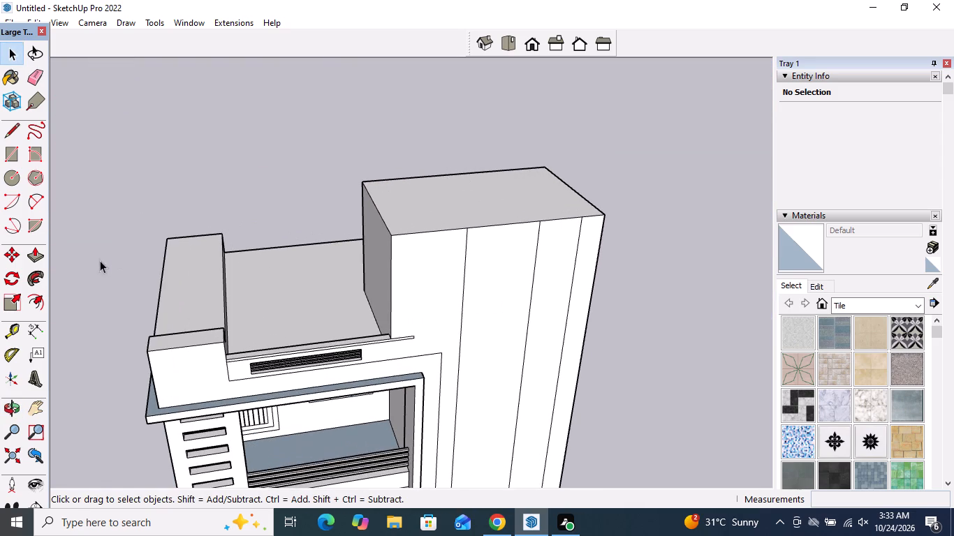
pyautogui.click(34, 260)
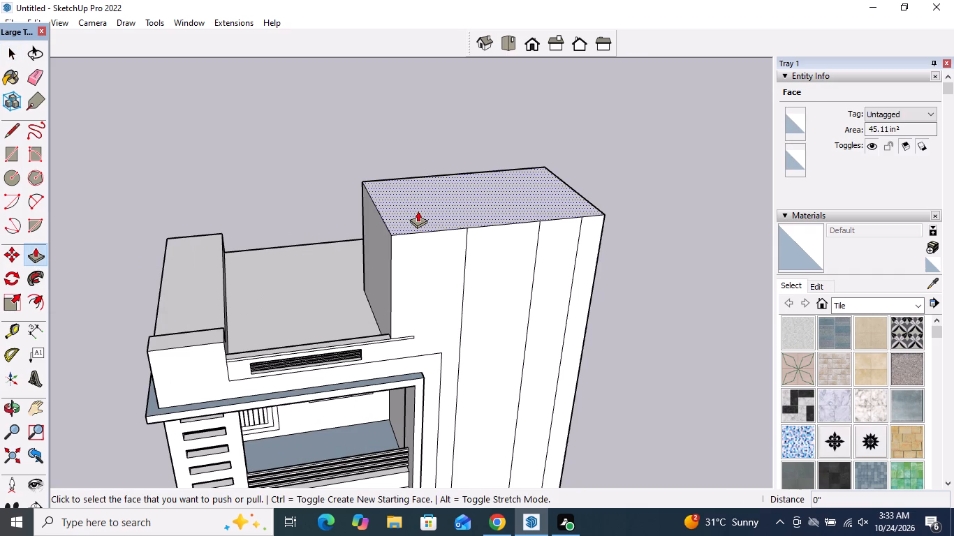
pyautogui.click(418, 211)
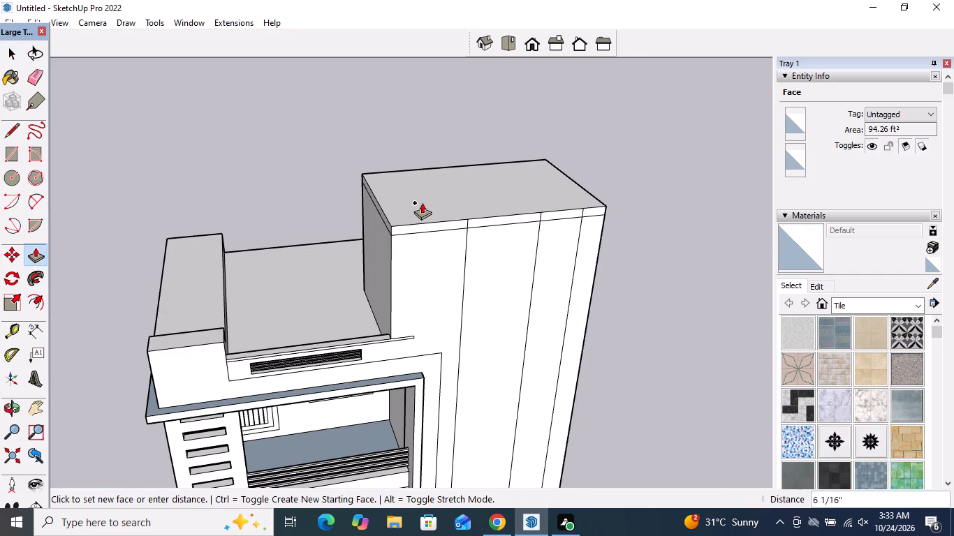
pyautogui.click(422, 202)
pyautogui.scroll(2, 422, 200)
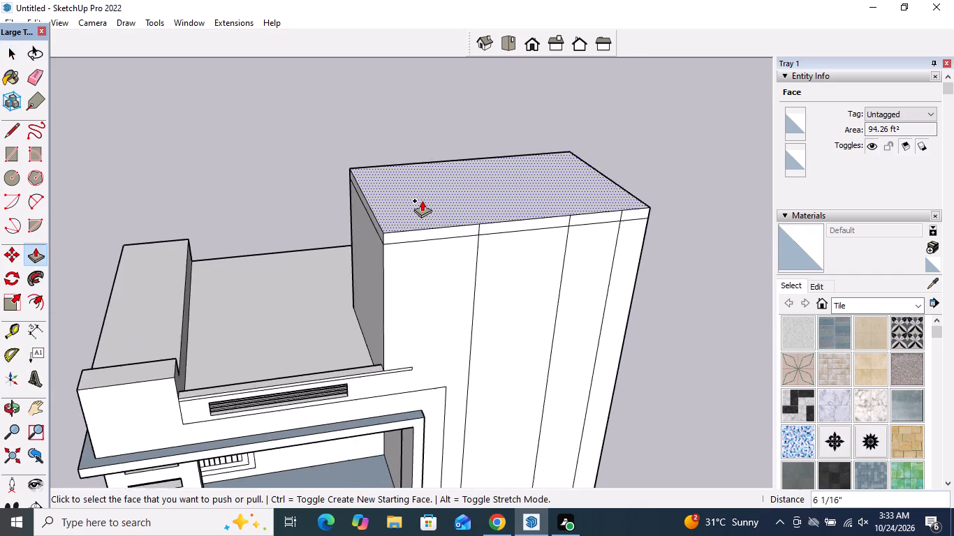
pyautogui.scroll(5, 422, 200)
pyautogui.click(418, 209)
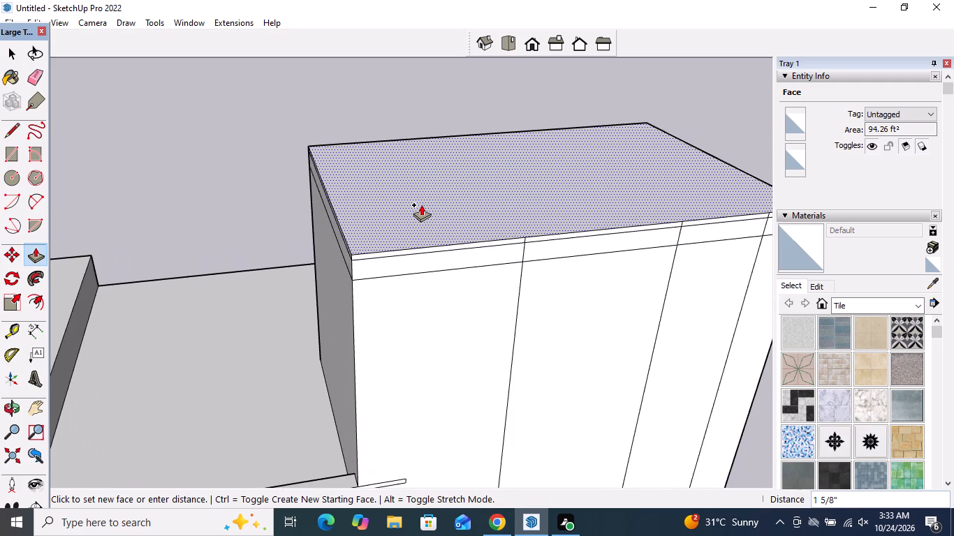
pyautogui.click(421, 204)
pyautogui.click(430, 201)
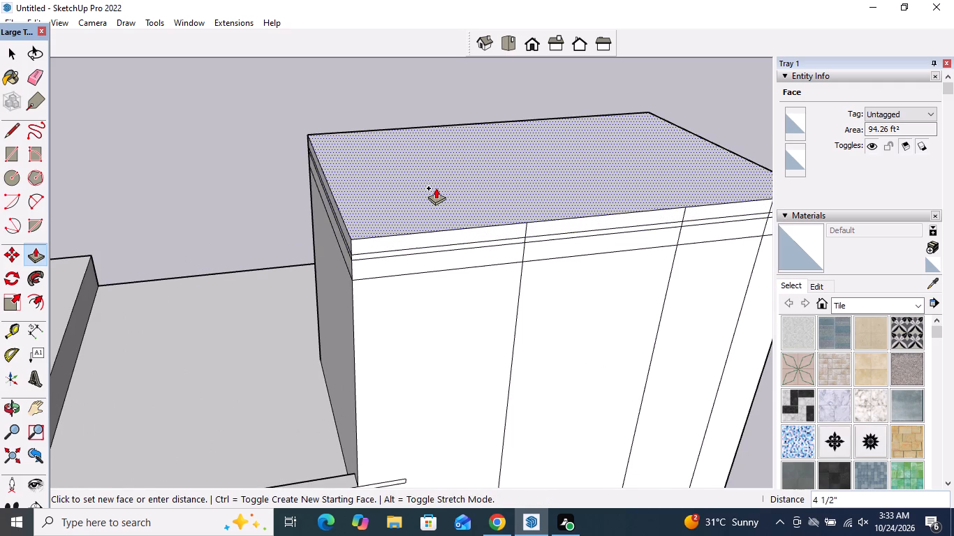
pyautogui.click(436, 188)
# Extrude the bottom and top cap bands on the block's roof-facing side outward about 2 1/4", leaving the thin middle band recessed.
pyautogui.moveTo(314, 221); pyautogui.dragTo(382, 204, button='middle')
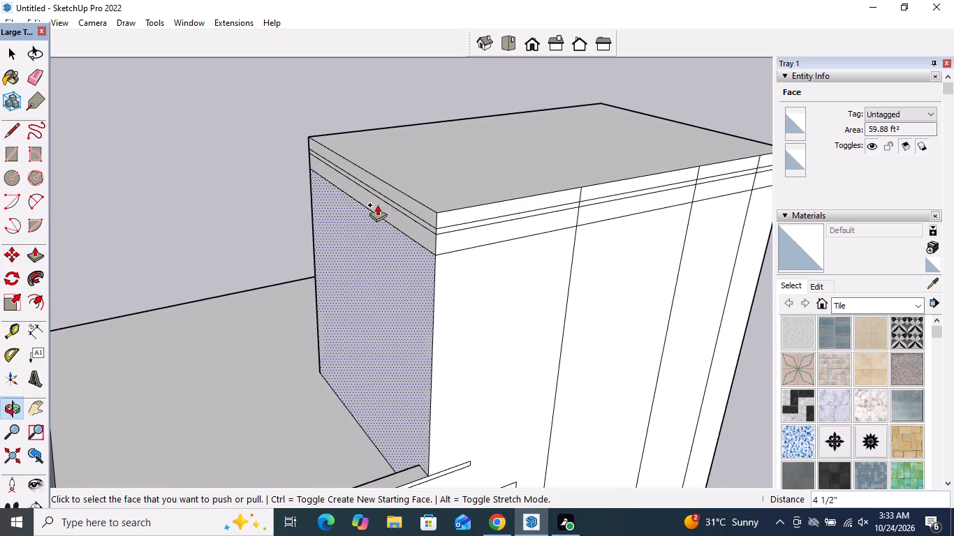
pyautogui.scroll(4, 334, 181)
pyautogui.click(367, 190)
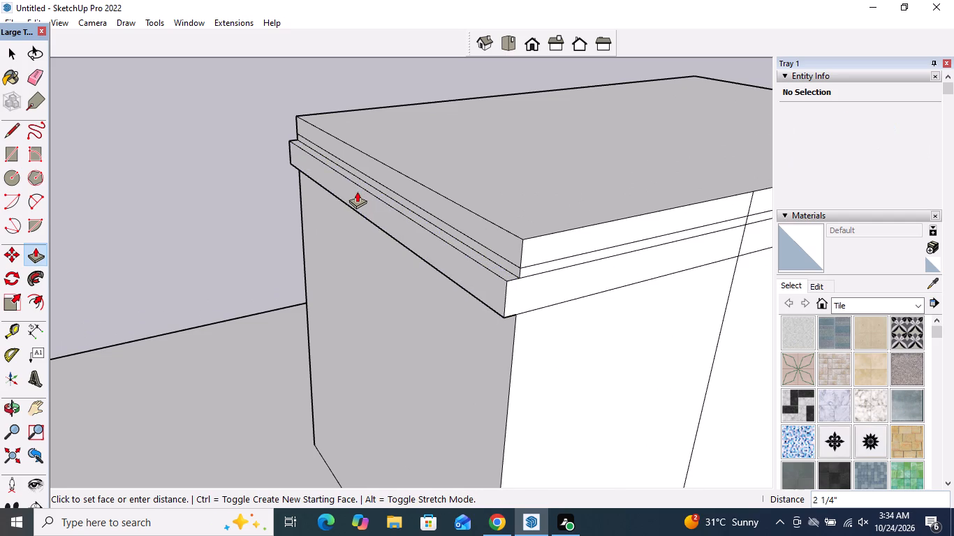
pyautogui.click(357, 191)
pyautogui.scroll(4, 432, 194)
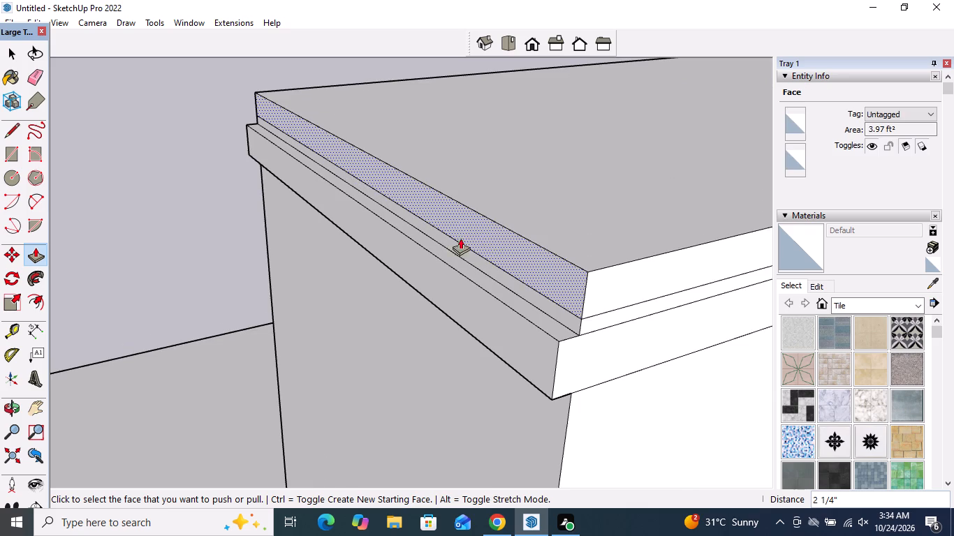
pyautogui.click(490, 230)
pyautogui.click(483, 307)
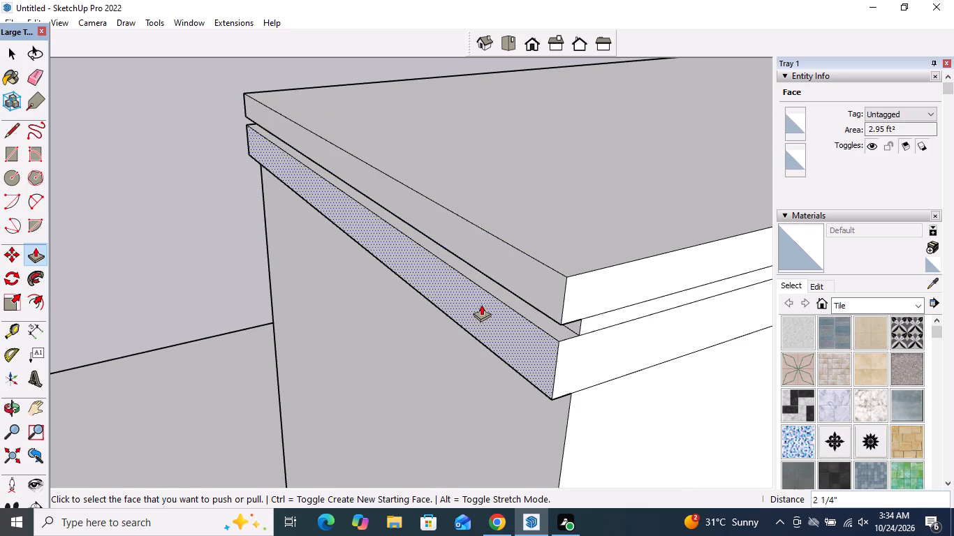
# Push the thin middle cap band in about 15/16" along all segments of the block's front face to form a continuous groove.
pyautogui.moveTo(501, 251); pyautogui.dragTo(575, 165, button='middle')
pyautogui.scroll(5, 575, 338)
pyautogui.scroll(-9, 531, 313)
pyautogui.scroll(4, 568, 292)
pyautogui.click(559, 308)
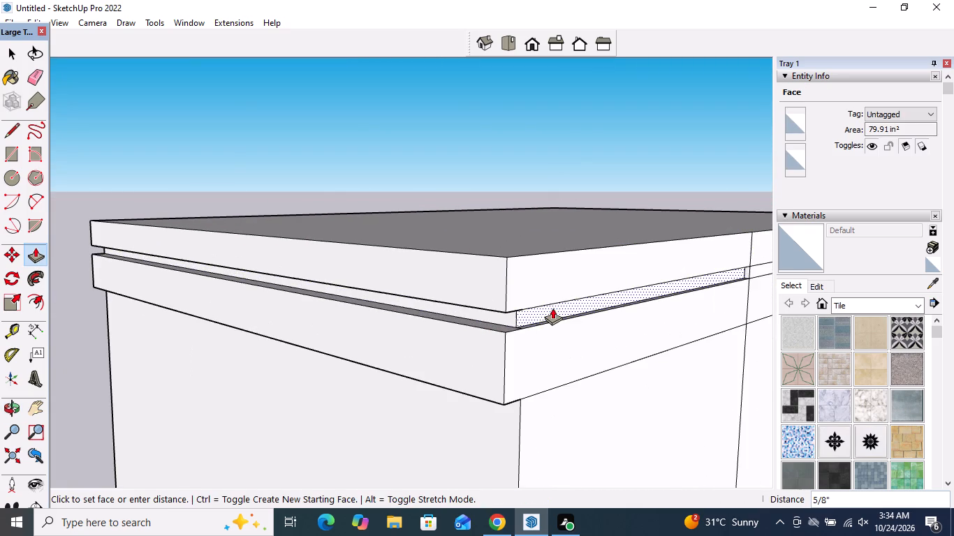
pyautogui.click(550, 306)
pyautogui.scroll(-3, 430, 335)
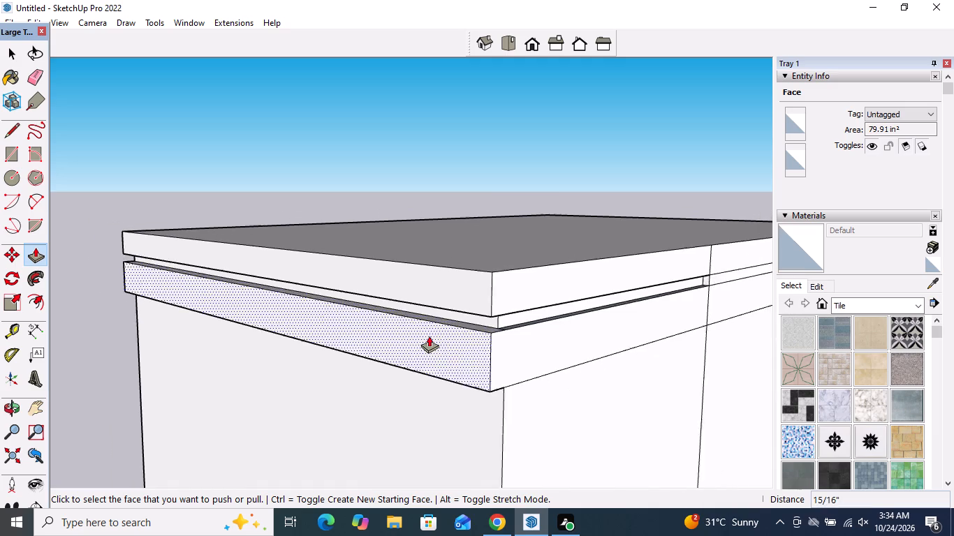
pyautogui.scroll(-2, 429, 336)
pyautogui.scroll(4, 761, 288)
pyautogui.scroll(5, 673, 281)
pyautogui.doubleClick(654, 290)
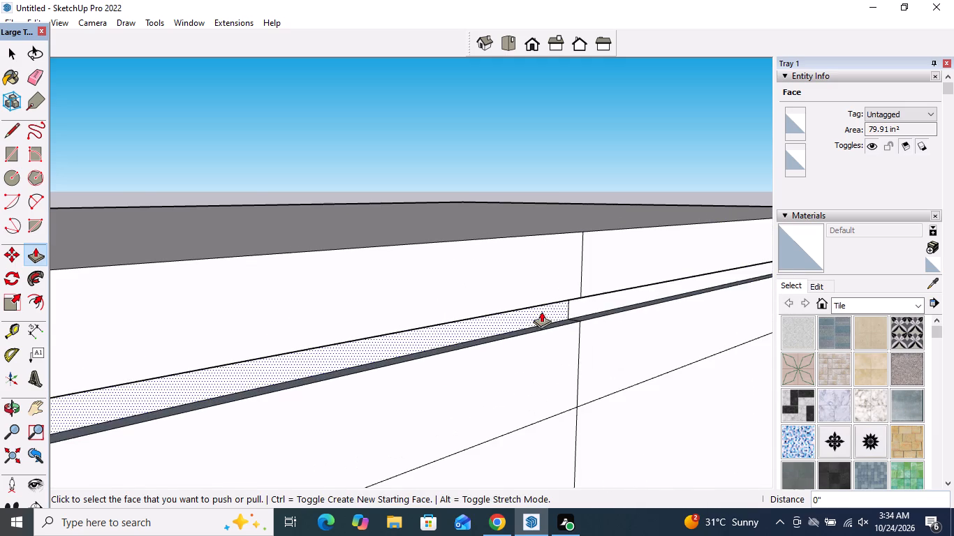
pyautogui.scroll(-6, 529, 313)
pyautogui.scroll(18, 784, 260)
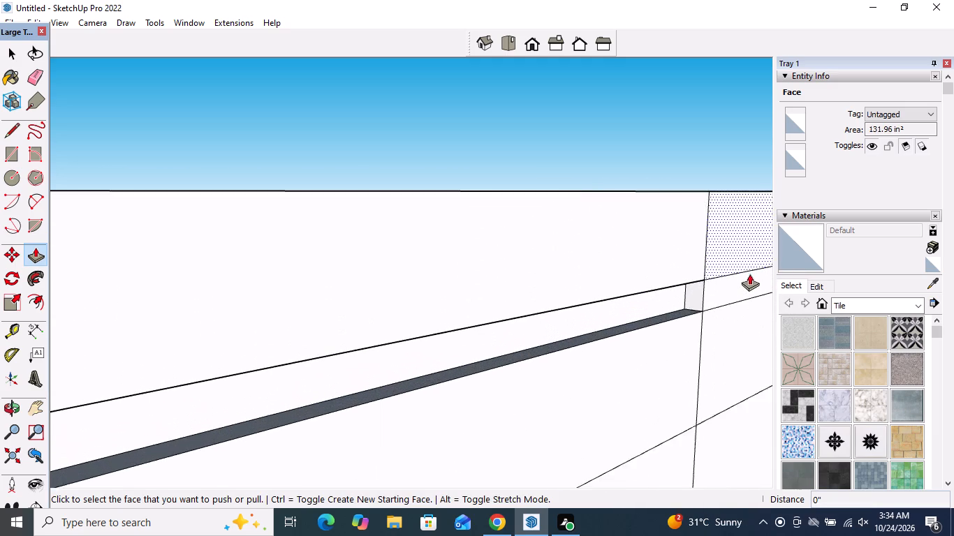
pyautogui.doubleClick(733, 288)
pyautogui.scroll(-17, 633, 240)
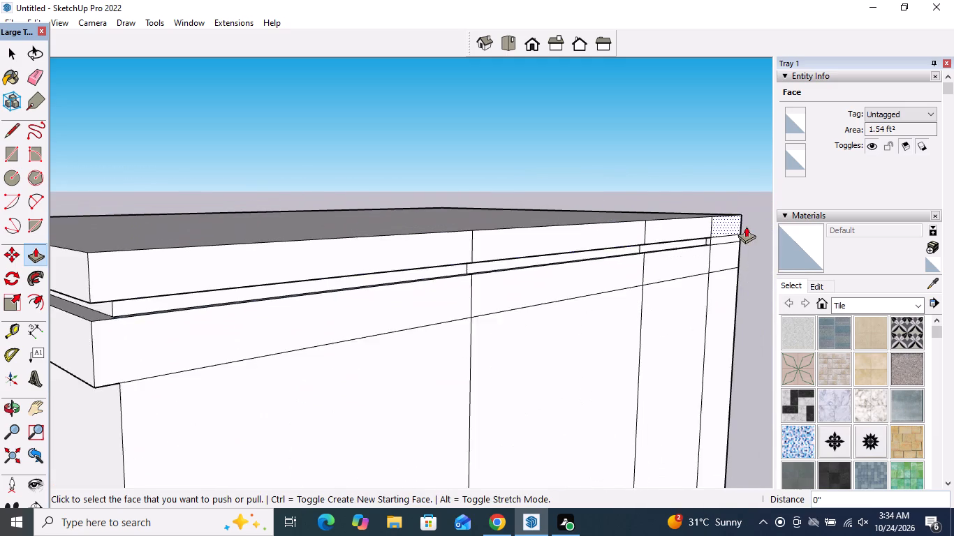
pyautogui.scroll(15, 741, 224)
pyautogui.doubleClick(696, 256)
pyautogui.scroll(-20, 696, 256)
pyautogui.scroll(-10, 696, 256)
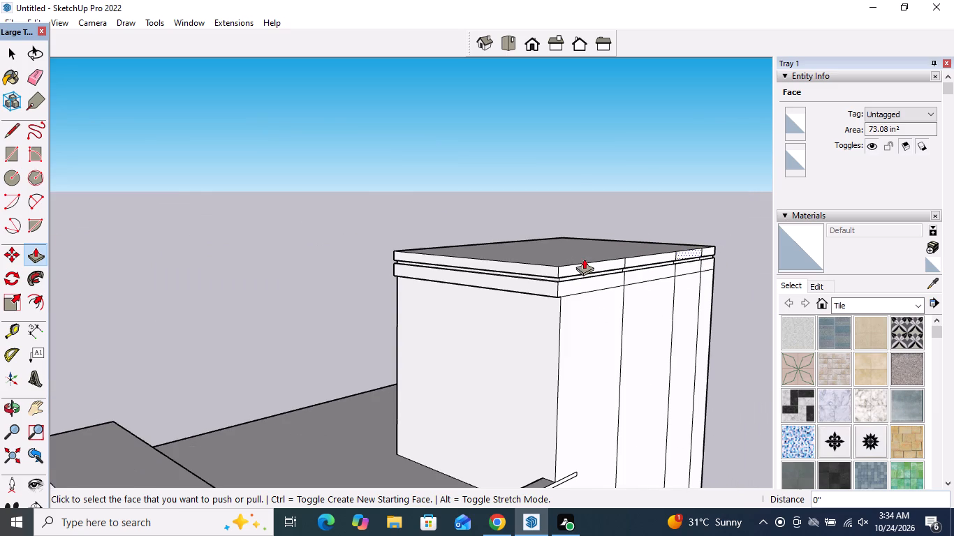
# Draw a vertical line about 7' 8 7/16" long near the side wall's rear edge, from the cap's underside to the roof.
pyautogui.press('space')
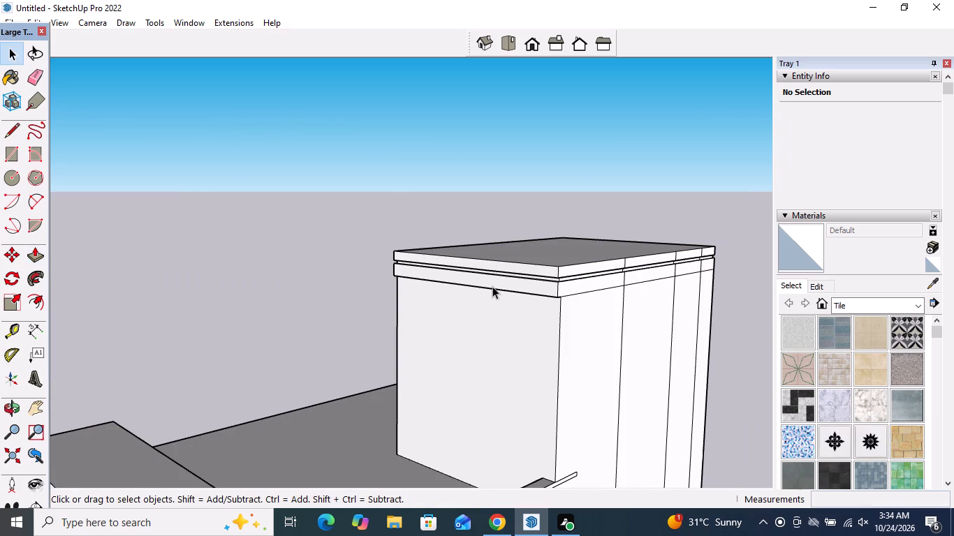
pyautogui.moveTo(477, 318); pyautogui.dragTo(492, 244, button='middle')
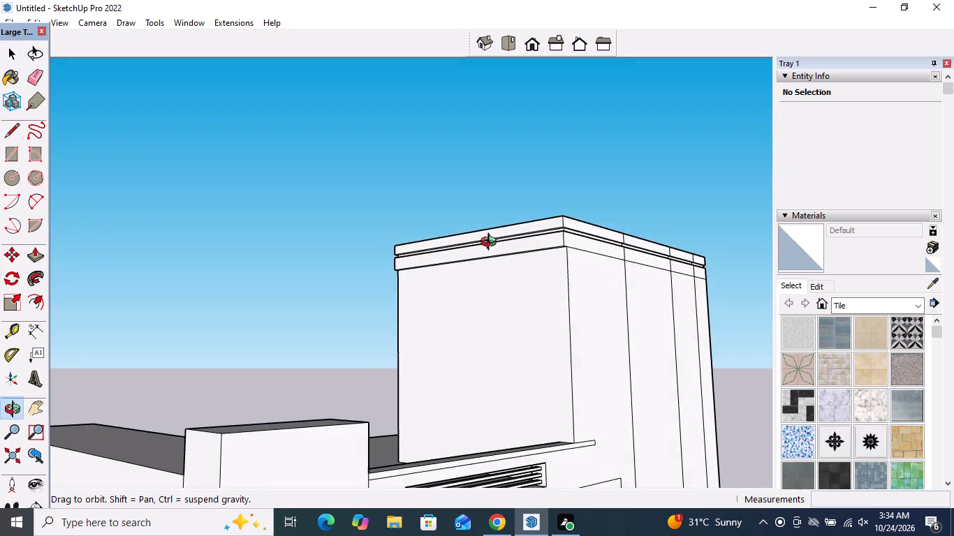
pyautogui.moveTo(492, 244); pyautogui.dragTo(493, 241, button='middle')
pyautogui.scroll(4, 446, 403)
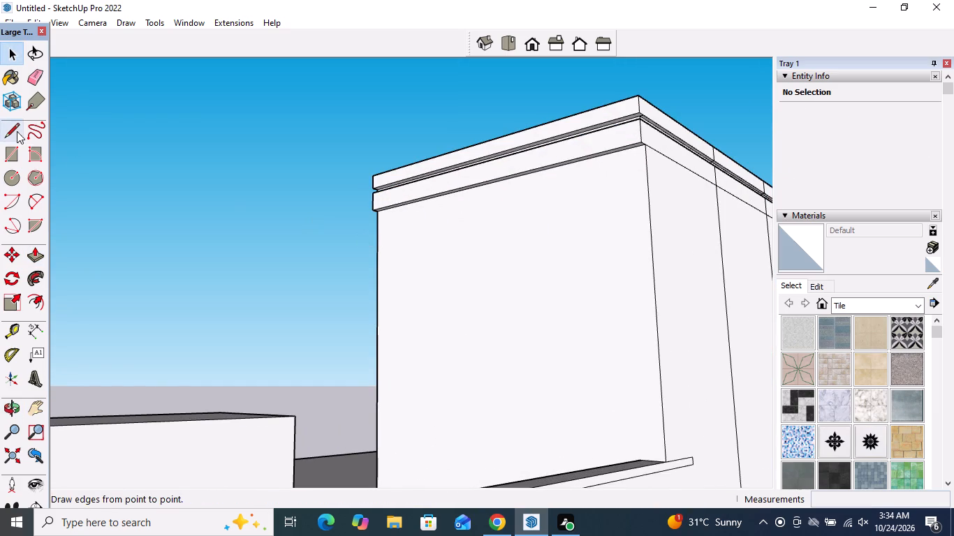
pyautogui.click(17, 136)
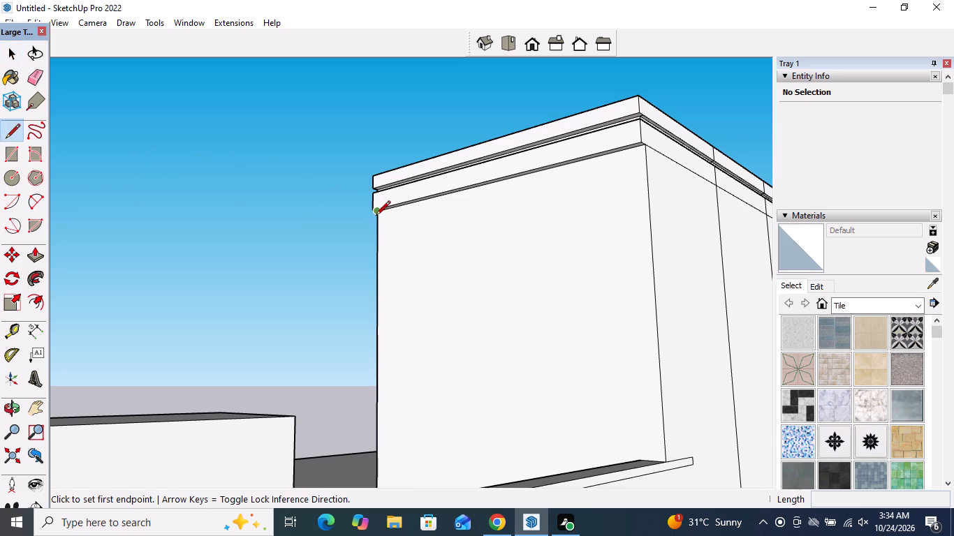
pyautogui.scroll(10, 390, 218)
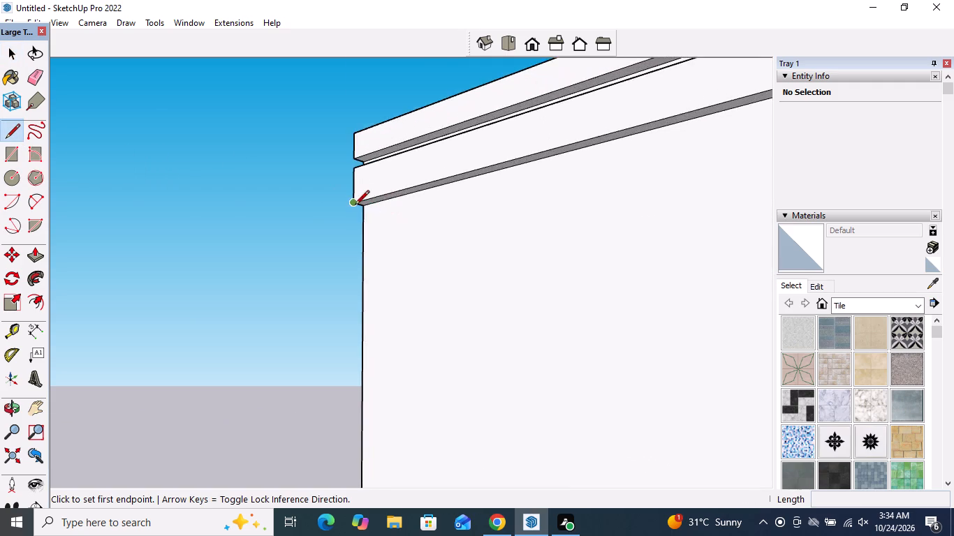
pyautogui.scroll(6, 355, 206)
pyautogui.scroll(-5, 443, 214)
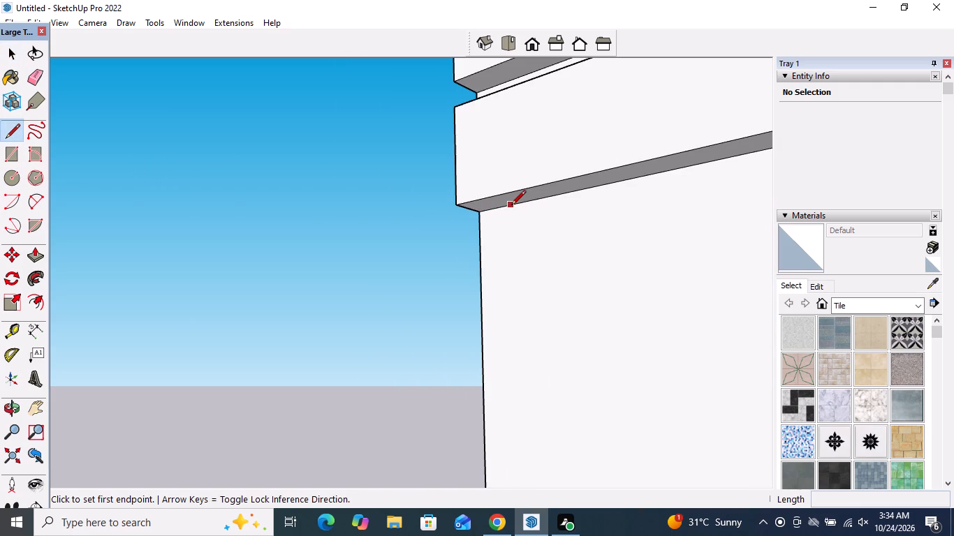
pyautogui.click(511, 206)
pyautogui.scroll(-18, 511, 206)
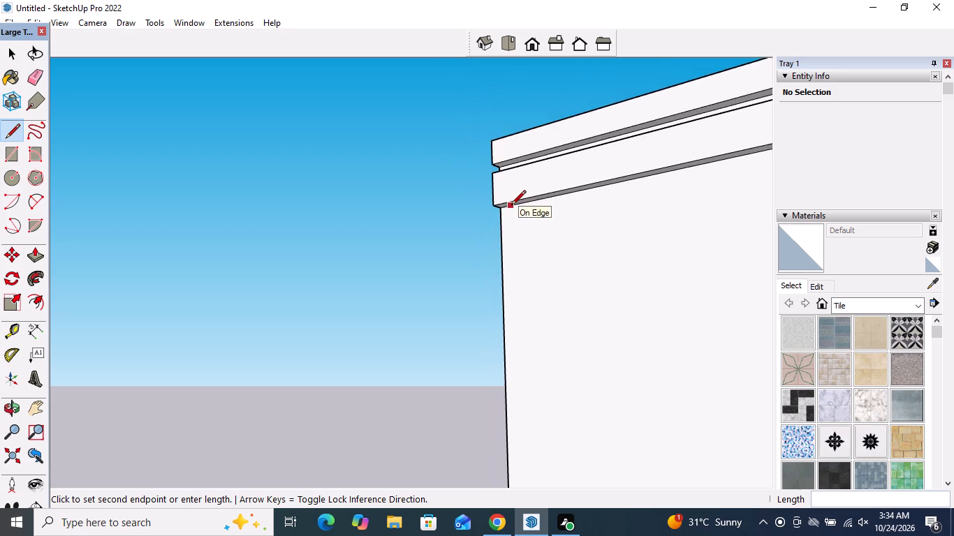
pyautogui.scroll(-5, 511, 206)
pyautogui.moveTo(511, 228); pyautogui.dragTo(550, 426, button='middle')
pyautogui.scroll(5, 541, 313)
pyautogui.scroll(16, 481, 297)
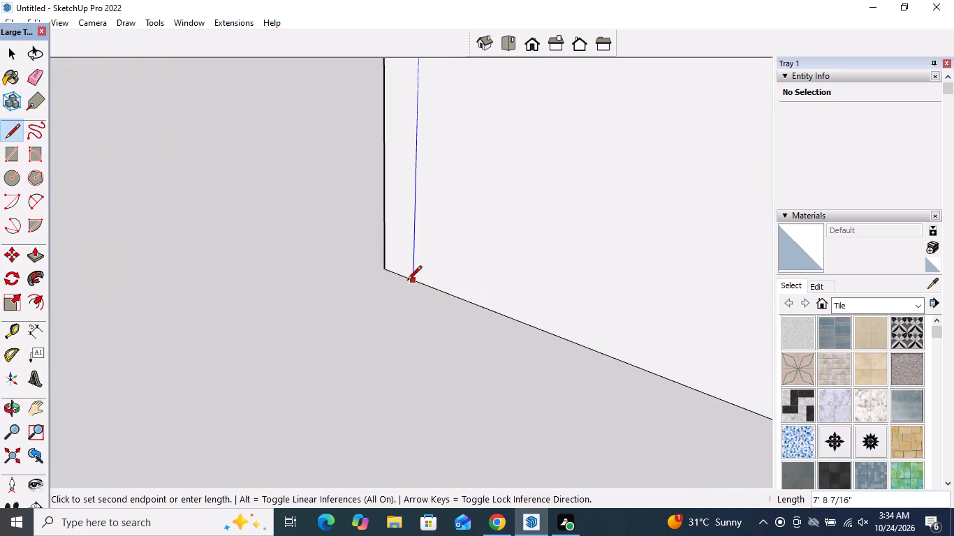
pyautogui.click(410, 280)
pyautogui.scroll(-13, 455, 366)
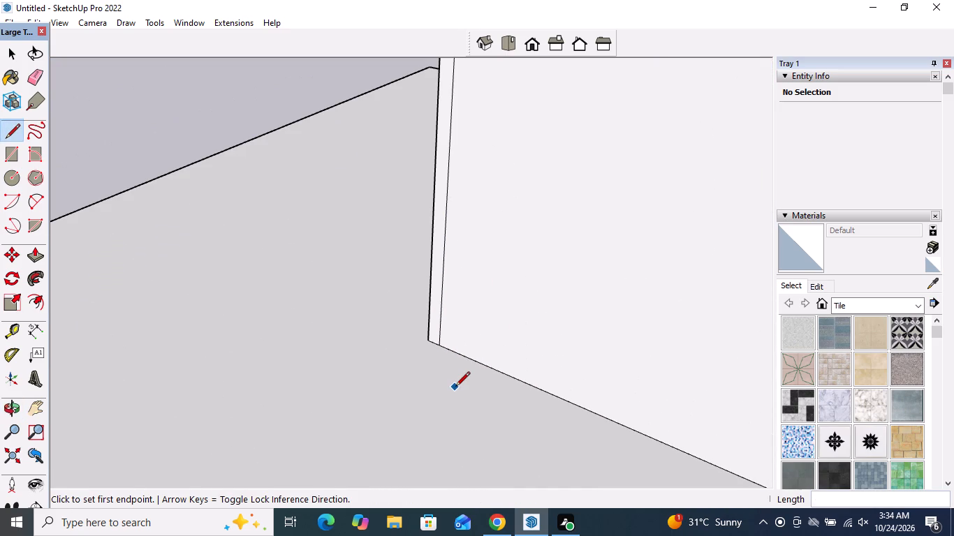
# Extrude the narrow rear strip outward from the side wall as a vertical fin in three pulls, the first two about 9/16" and 1 11/16".
pyautogui.press('space')
pyautogui.click(38, 254)
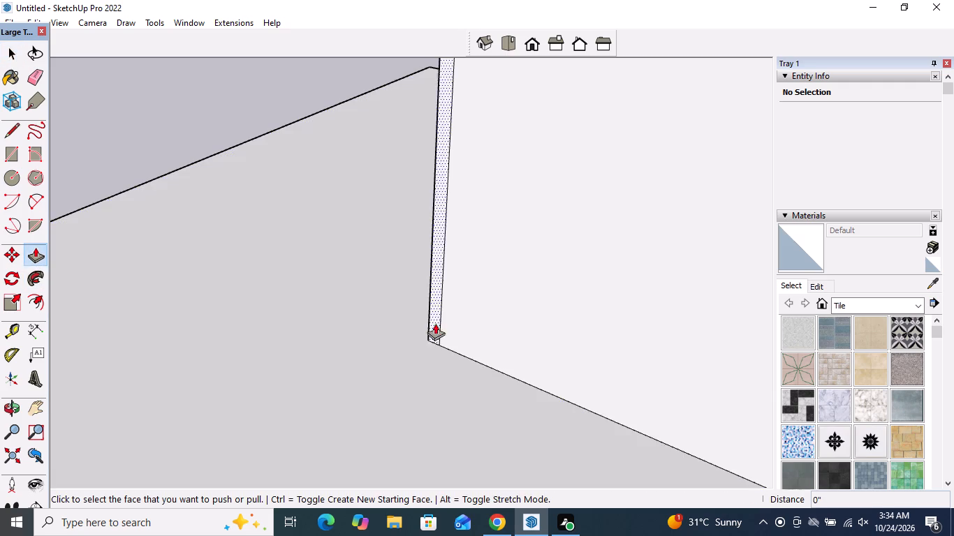
pyautogui.click(433, 317)
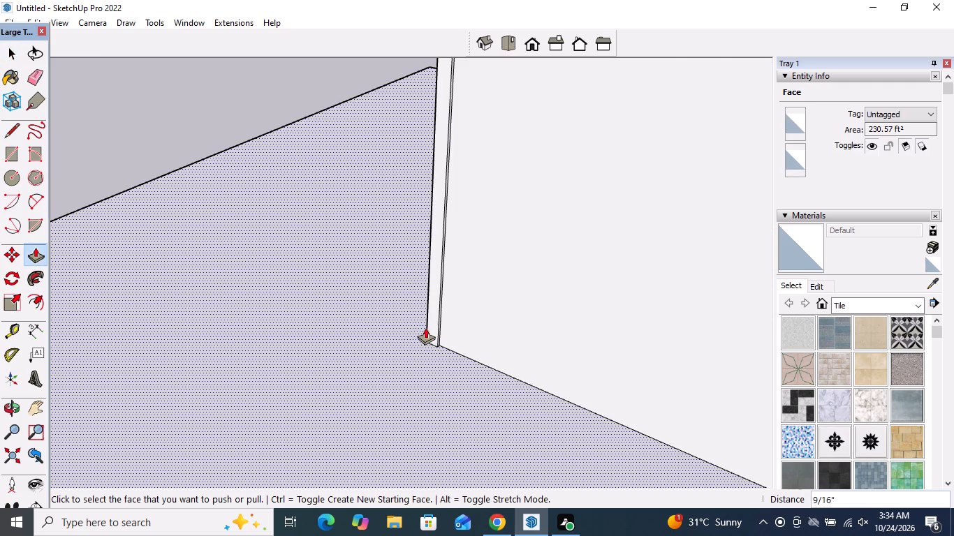
pyautogui.click(432, 322)
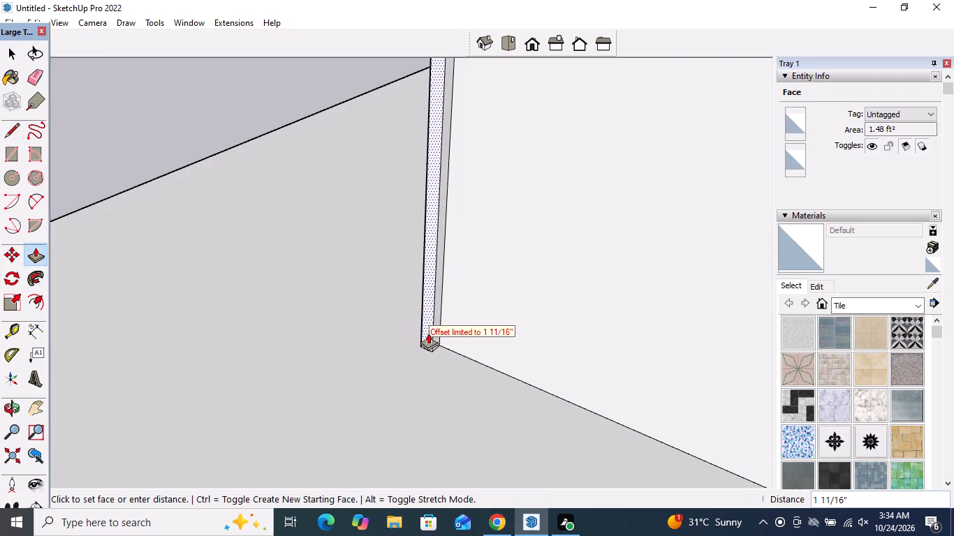
pyautogui.click(426, 329)
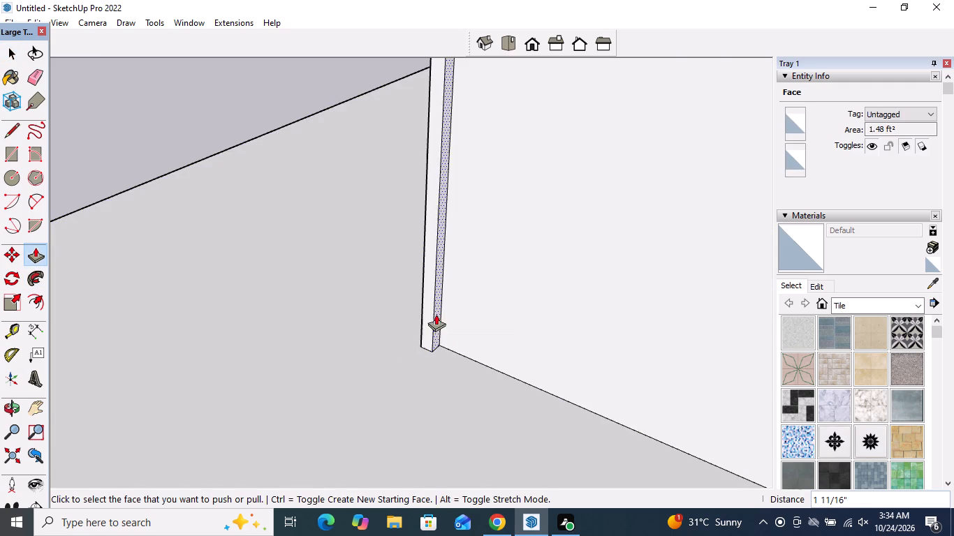
pyautogui.click(430, 296)
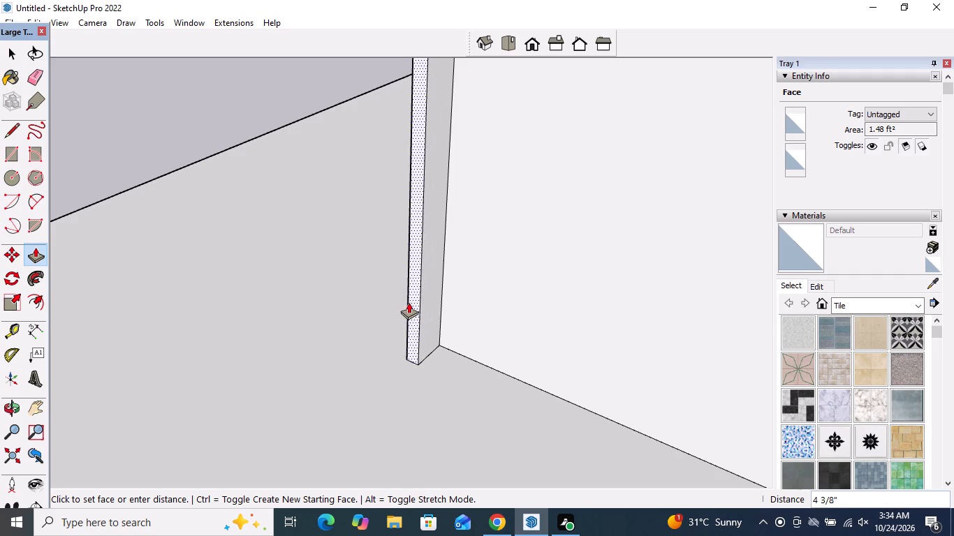
pyautogui.click(365, 311)
pyautogui.press('space')
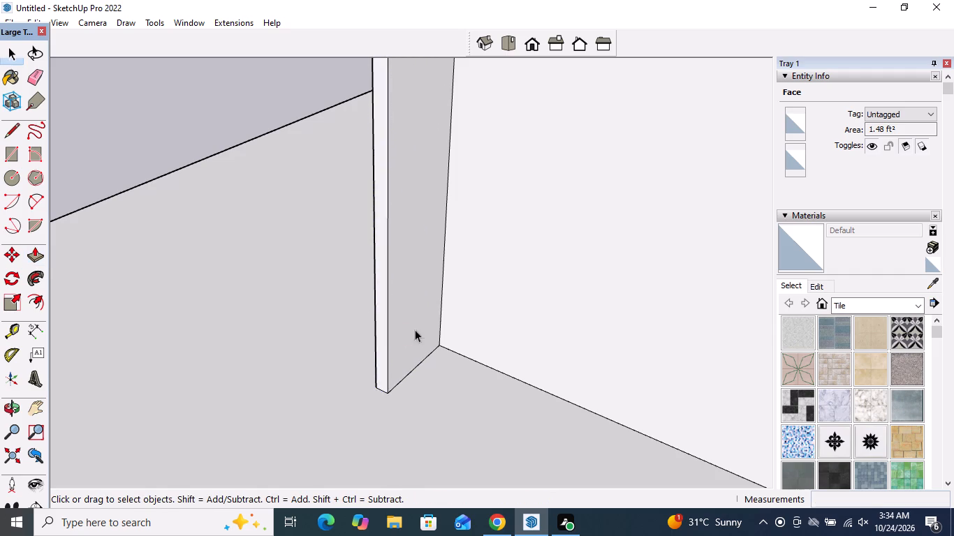
# Extrude the bottom and top cap bands on the block's roof-facing side outward about 1' 13/16" to the fin's outer edge.
pyautogui.scroll(-14, 389, 387)
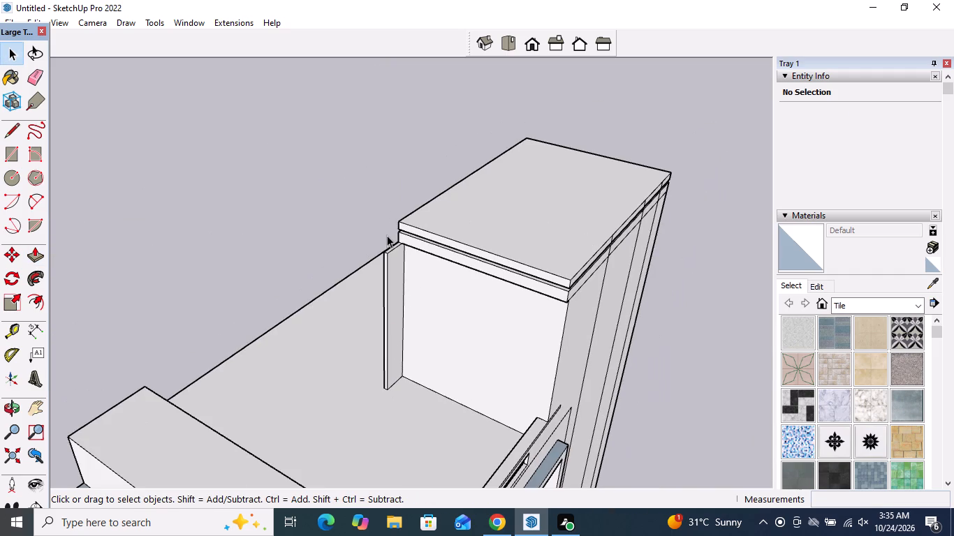
pyautogui.scroll(5, 411, 246)
pyautogui.moveTo(411, 246); pyautogui.dragTo(343, 117, button='middle')
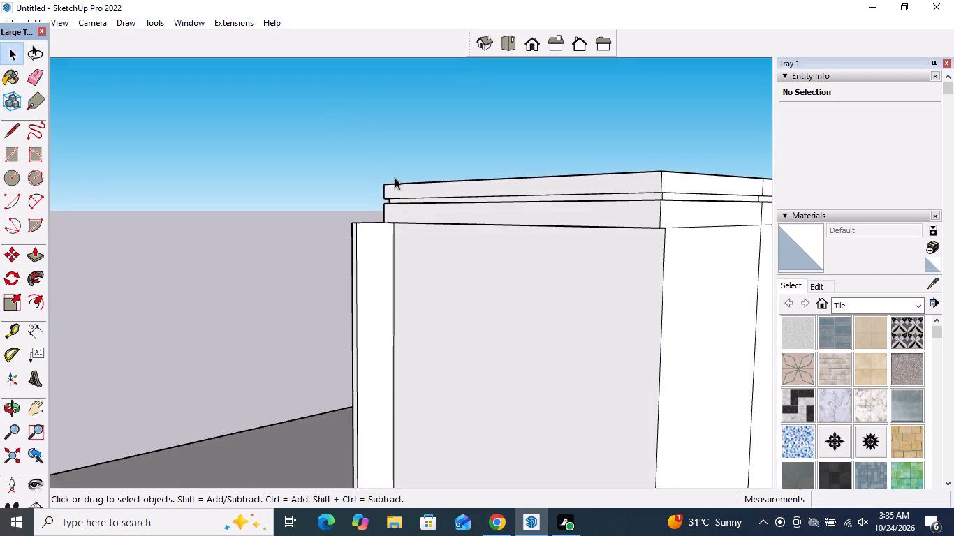
pyautogui.scroll(4, 401, 241)
pyautogui.moveTo(399, 241); pyautogui.dragTo(307, 198, button='middle')
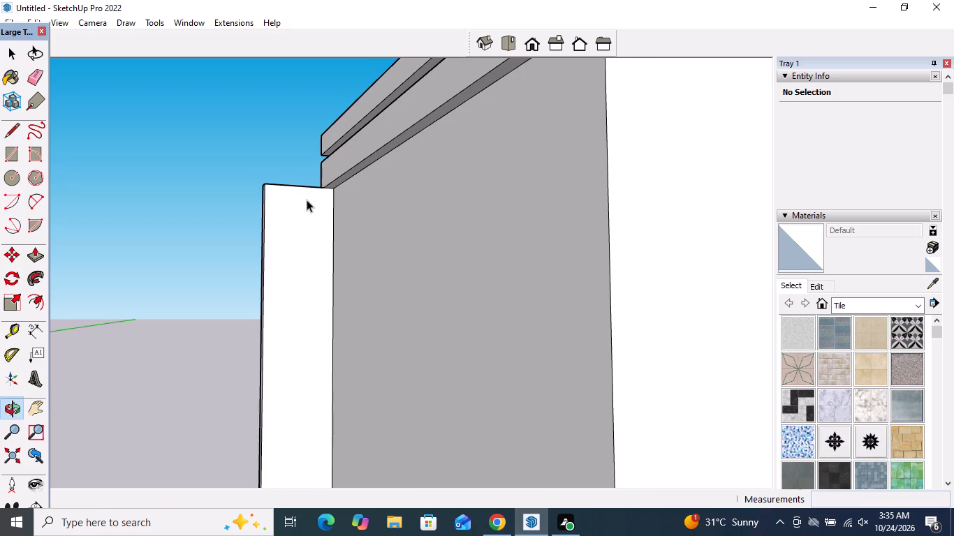
pyautogui.scroll(-4, 310, 219)
pyautogui.scroll(3, 366, 77)
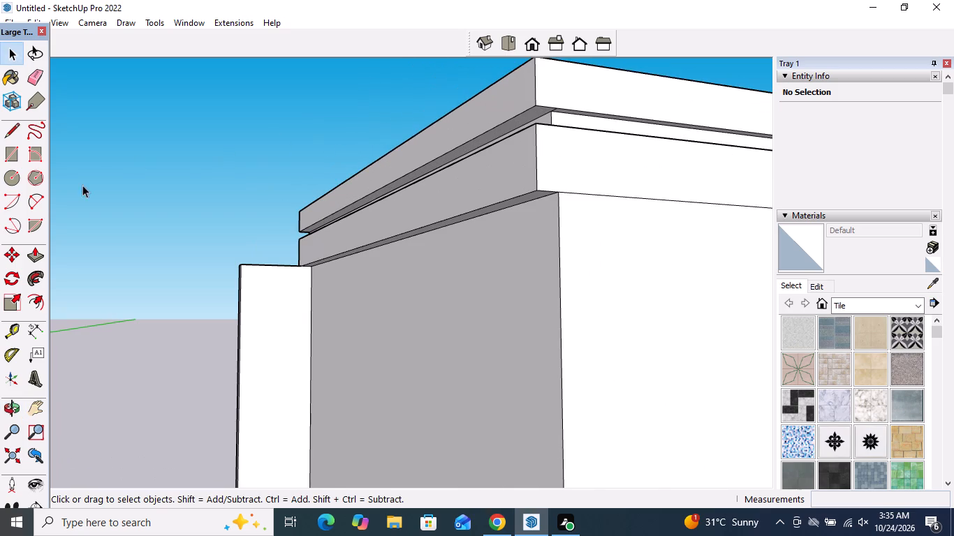
pyautogui.click(34, 255)
pyautogui.click(333, 237)
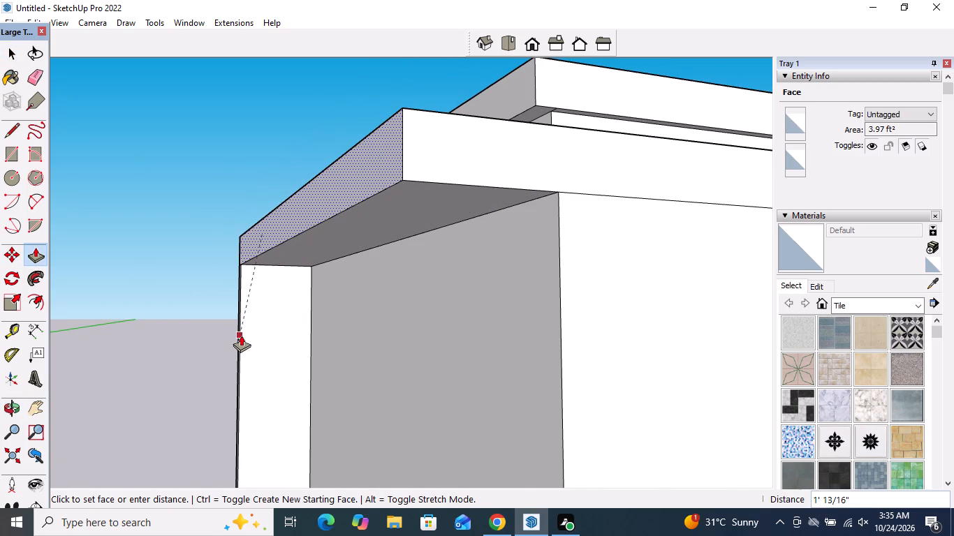
pyautogui.click(241, 335)
pyautogui.moveTo(362, 328); pyautogui.dragTo(439, 442, button='middle')
pyautogui.doubleClick(465, 218)
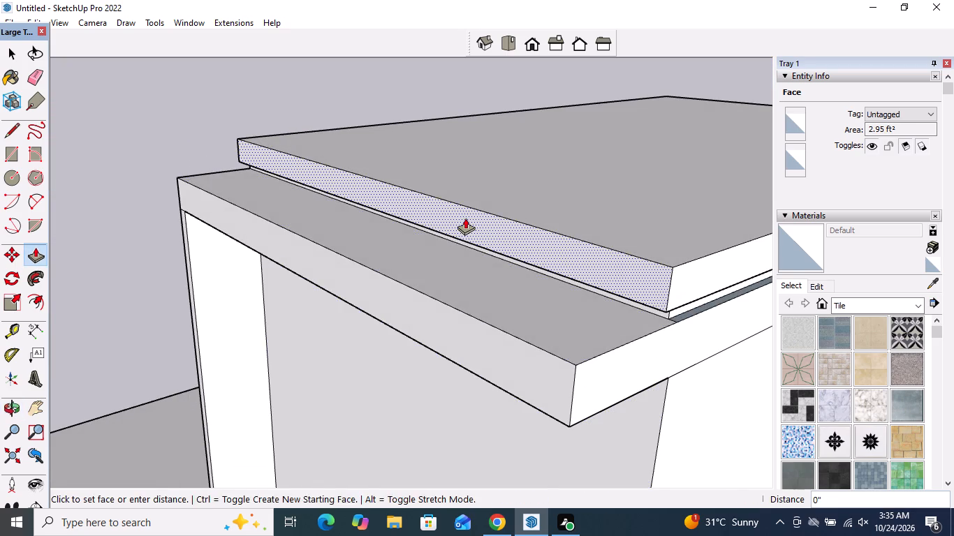
# Pull the recessed middle cap band on the same side outward about 1', keeping it set back between the extended bands.
pyautogui.scroll(-4, 431, 190)
pyautogui.moveTo(436, 245); pyautogui.dragTo(425, 206, button='middle')
pyautogui.scroll(9, 533, 220)
pyautogui.click(602, 262)
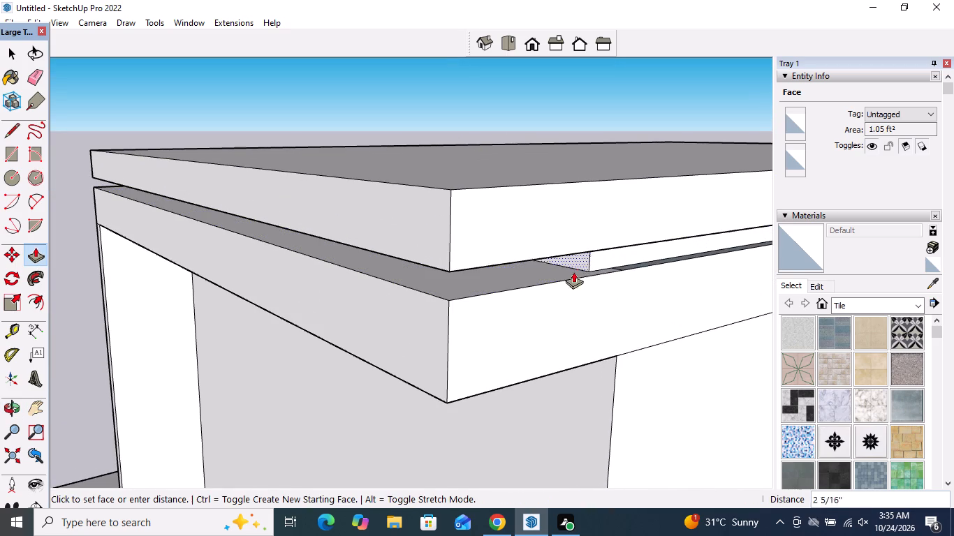
pyautogui.click(474, 301)
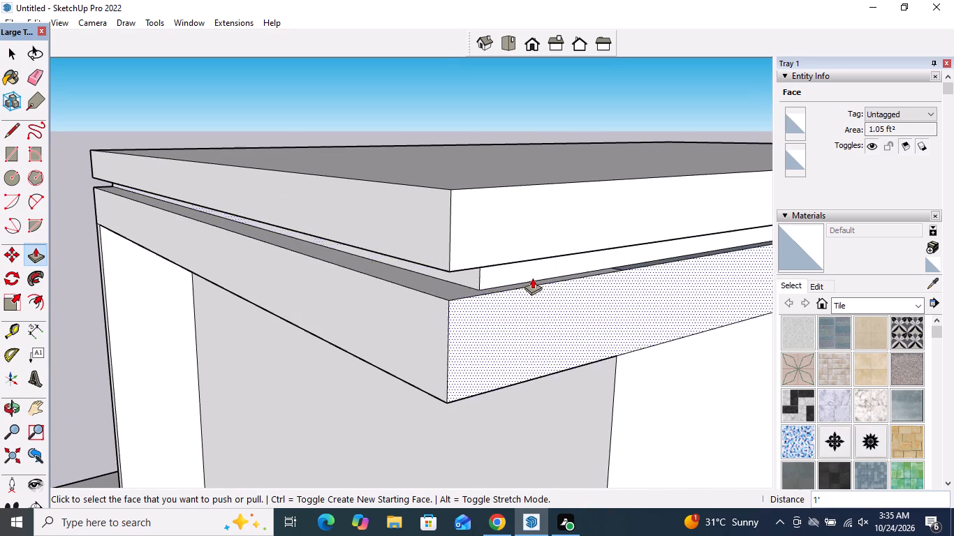
pyautogui.scroll(-5, 521, 172)
pyautogui.press('space')
# Erase the three vertical seam lines crossing the top and bottom cap bands on the block's front face.
pyautogui.scroll(-10, 409, 122)
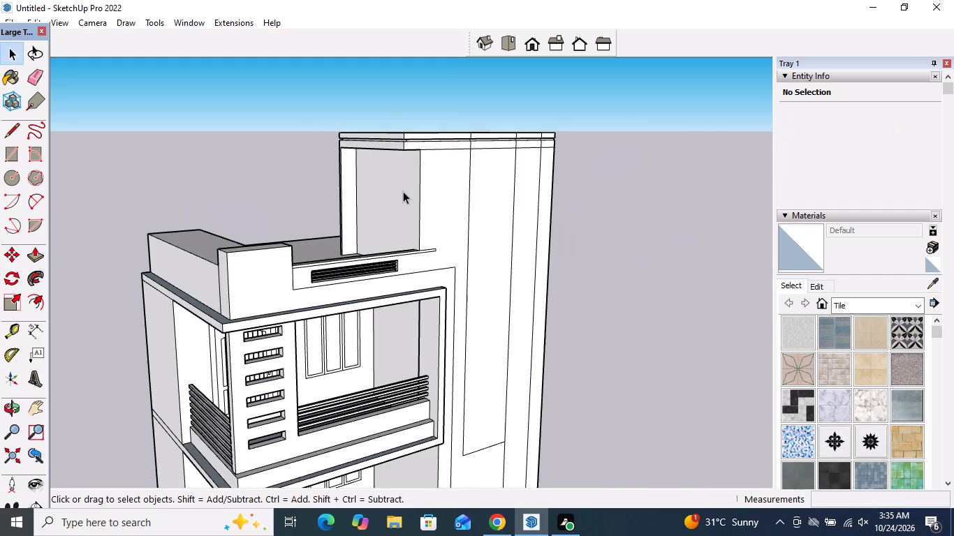
pyautogui.moveTo(405, 211); pyautogui.dragTo(385, 156, button='middle')
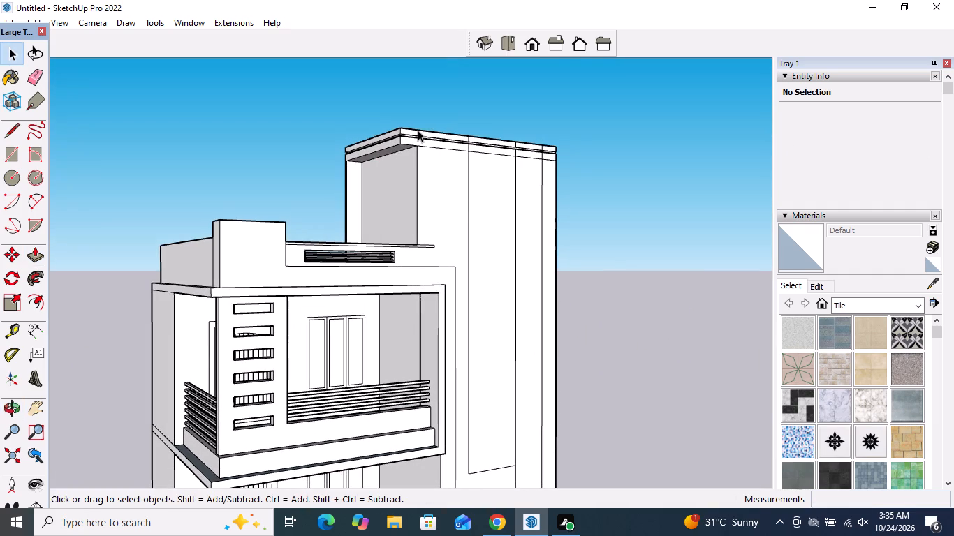
pyautogui.scroll(5, 585, 91)
pyautogui.scroll(4, 492, 140)
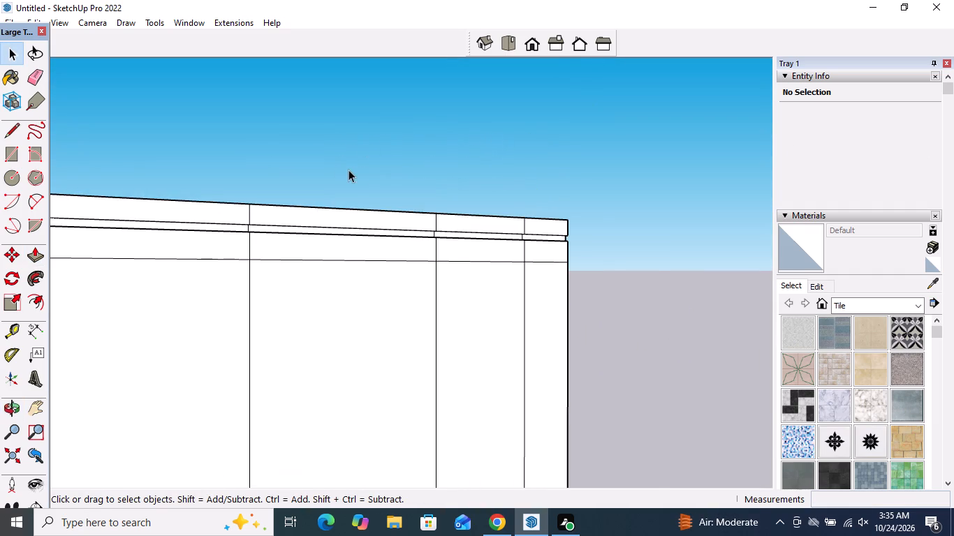
pyautogui.scroll(2, 362, 171)
pyautogui.click(37, 84)
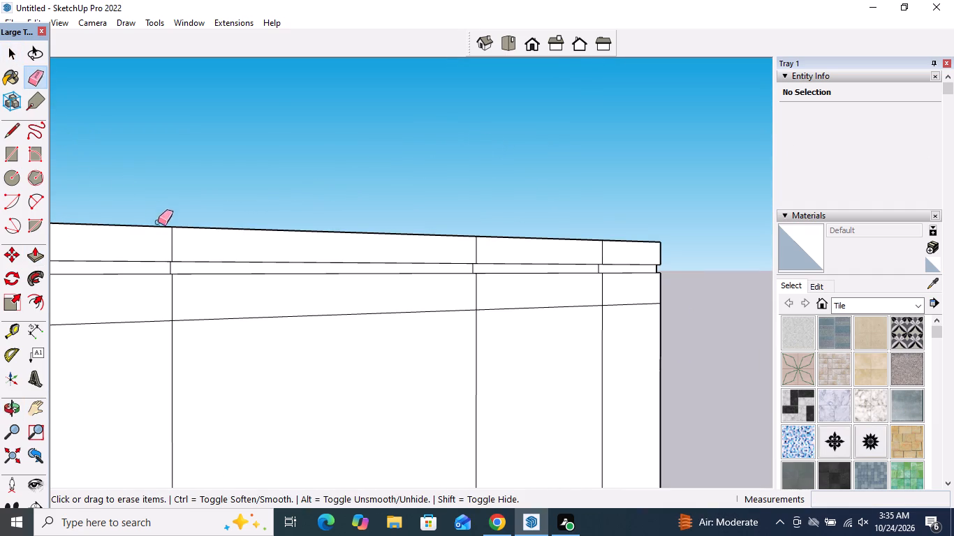
pyautogui.click(173, 245)
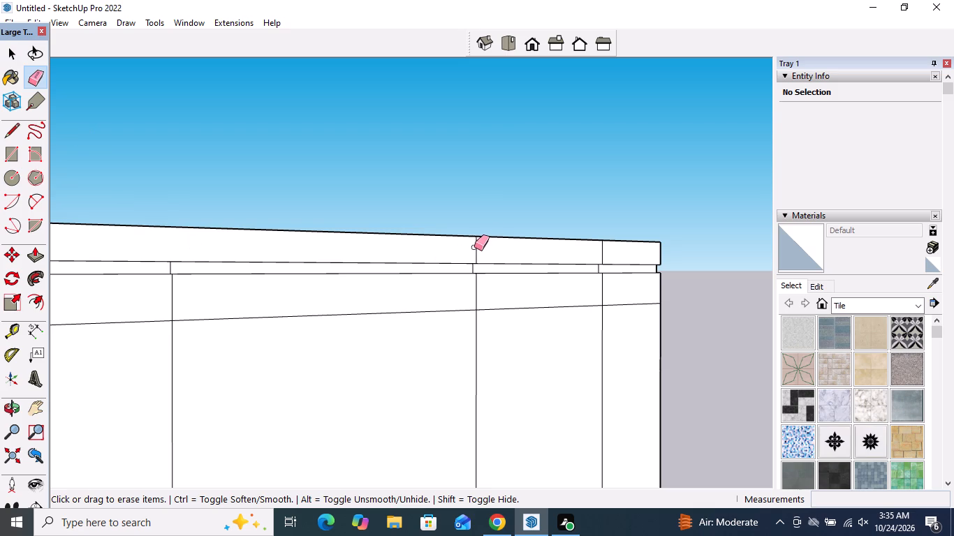
pyautogui.click(476, 246)
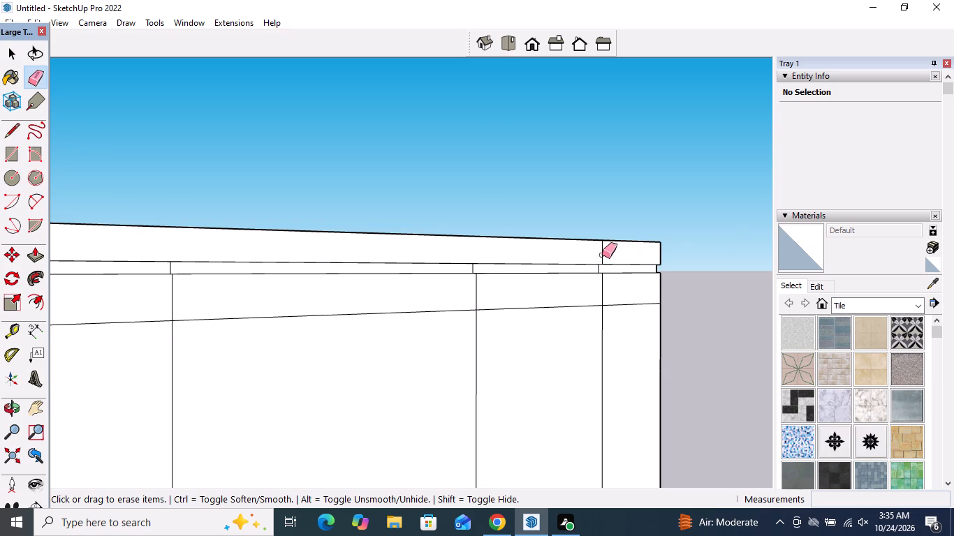
pyautogui.click(603, 254)
pyautogui.click(602, 293)
pyautogui.click(476, 295)
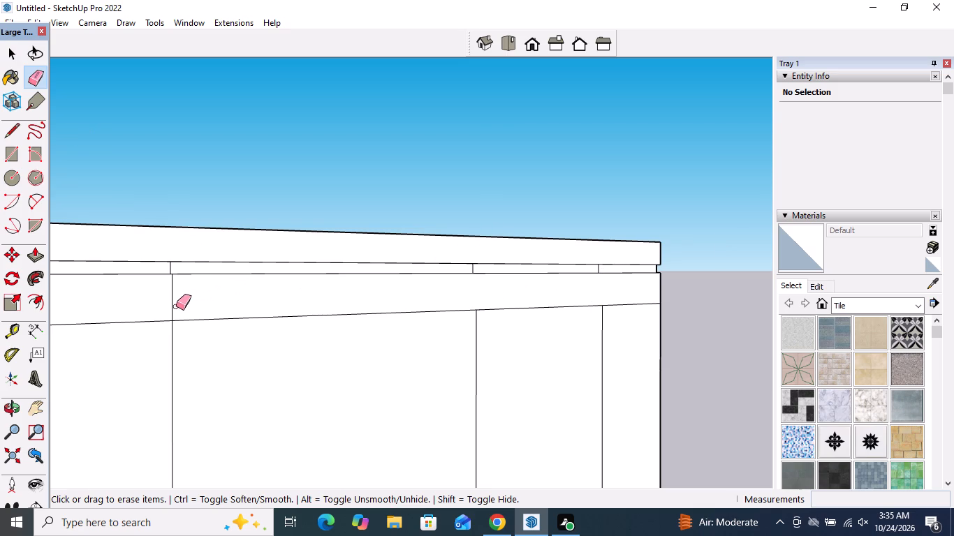
pyautogui.click(170, 306)
pyautogui.click(170, 304)
# Erase the three short vertical seam lines inside the recessed groove between the front cap bands.
pyautogui.scroll(8, 177, 270)
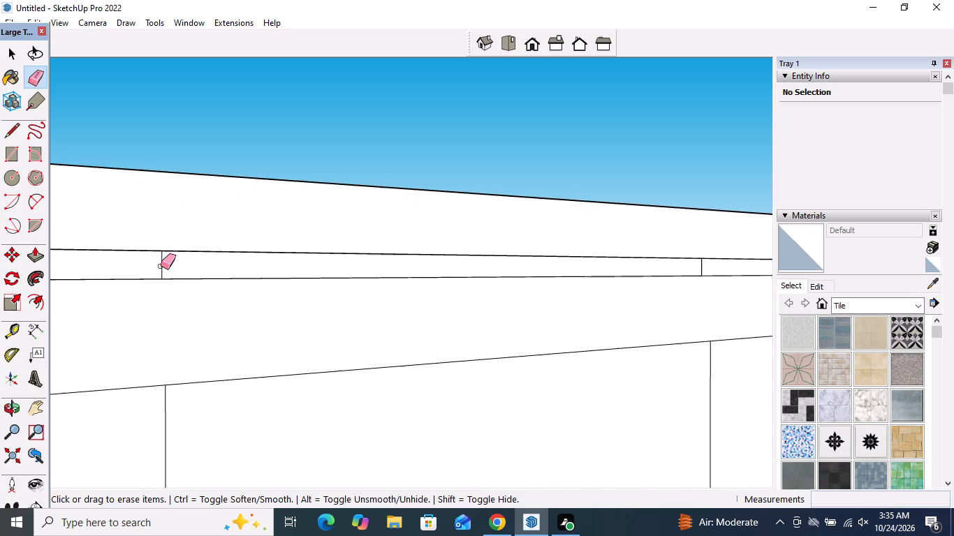
pyautogui.click(161, 265)
pyautogui.scroll(-5, 161, 265)
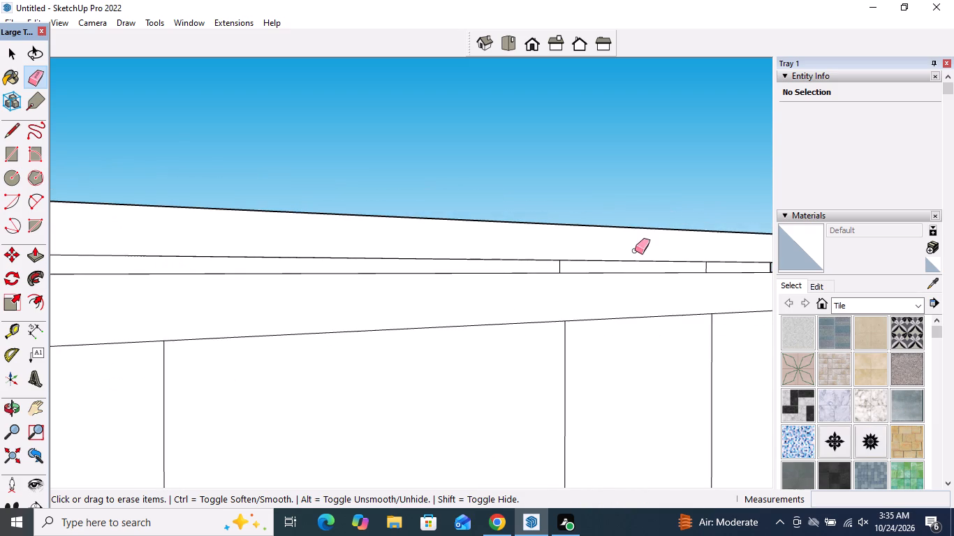
pyautogui.scroll(5, 584, 257)
pyautogui.click(547, 274)
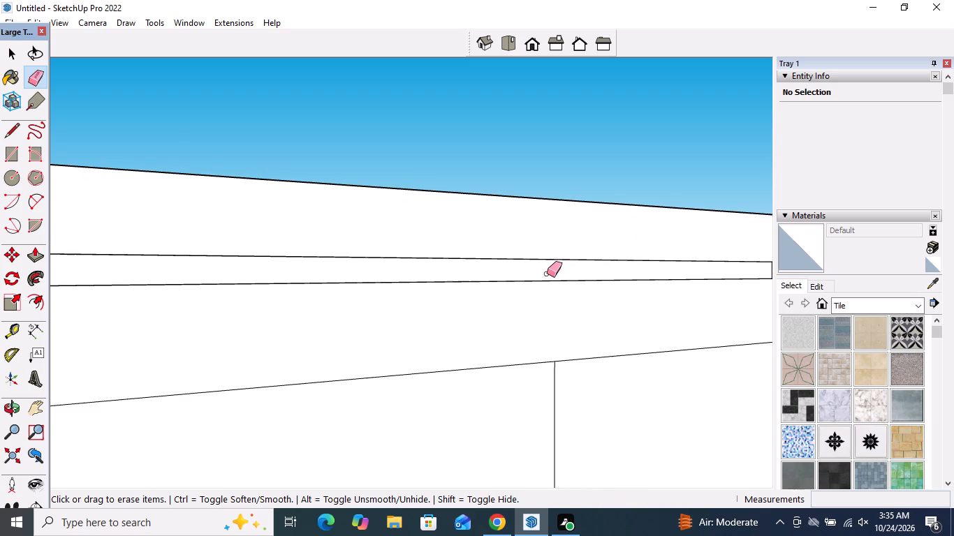
pyautogui.scroll(-6, 458, 274)
pyautogui.scroll(9, 681, 263)
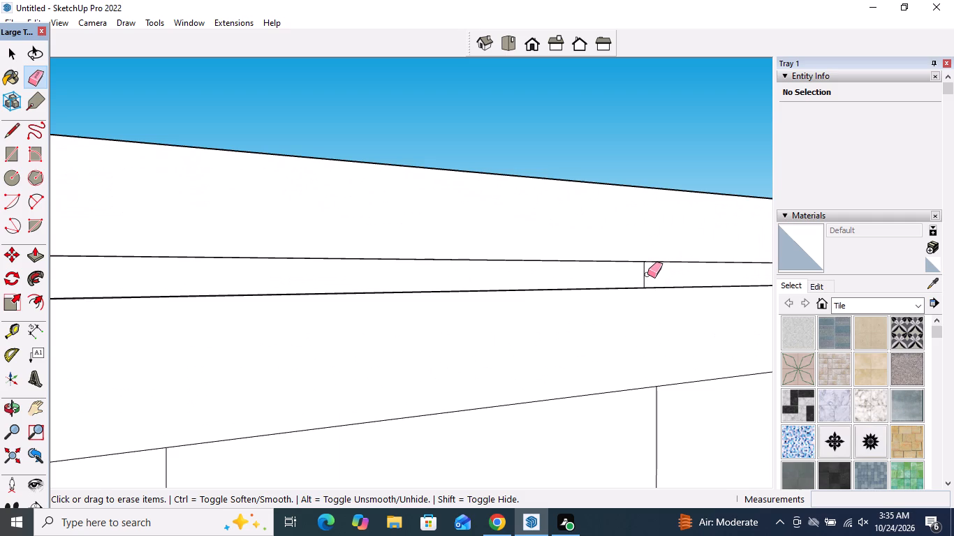
pyautogui.click(647, 274)
pyautogui.click(645, 274)
pyautogui.scroll(-6, 656, 228)
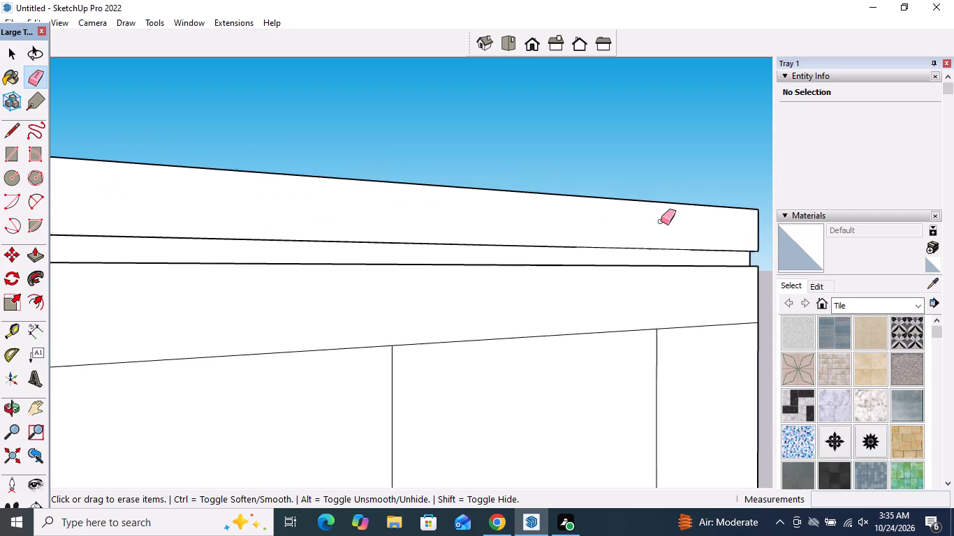
pyautogui.scroll(-20, 661, 221)
pyautogui.scroll(-12, 661, 221)
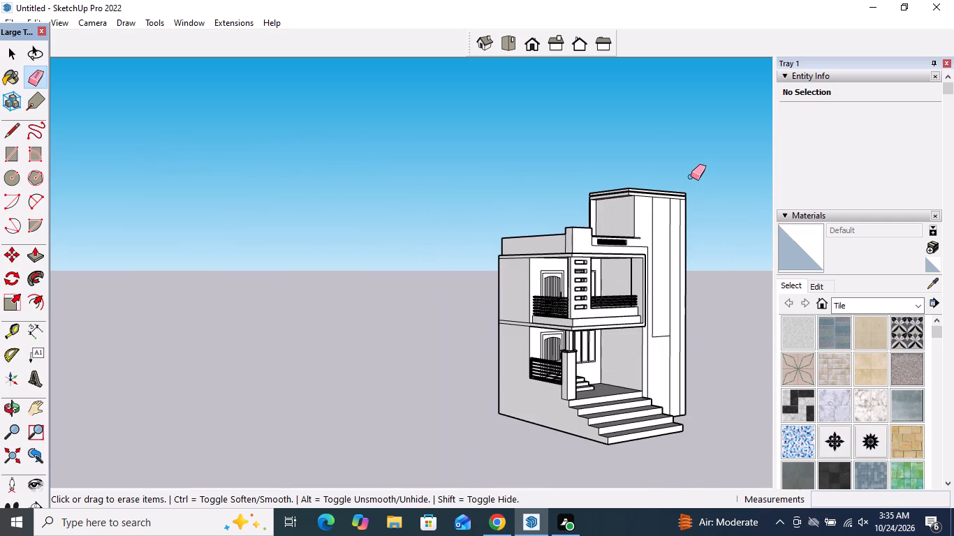
pyautogui.press('space')
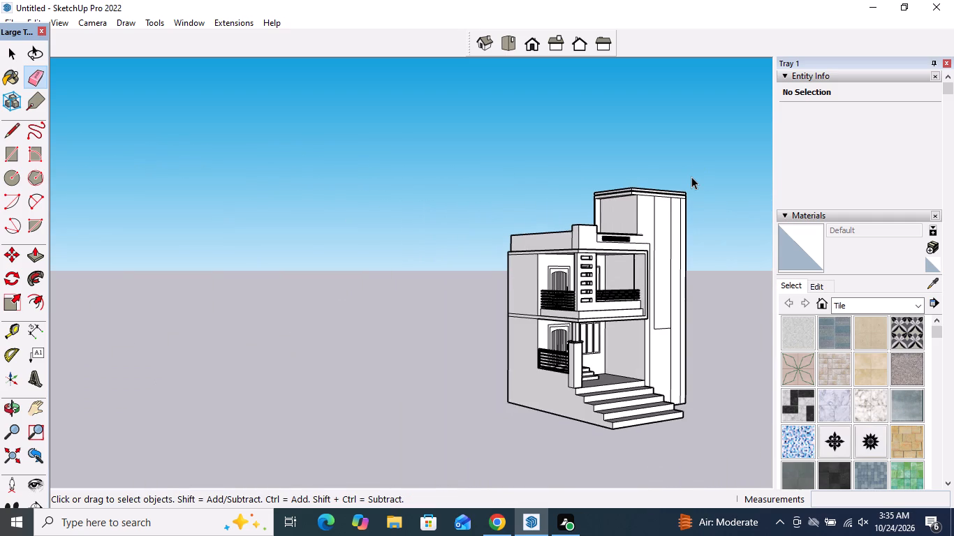
# Draw a door-sized rectangle about 5' 4" high by 2' 9" wide on the block's roof-facing wall, starting from the fin's inner bottom corner.
pyautogui.moveTo(653, 208); pyautogui.dragTo(791, 285, button='middle')
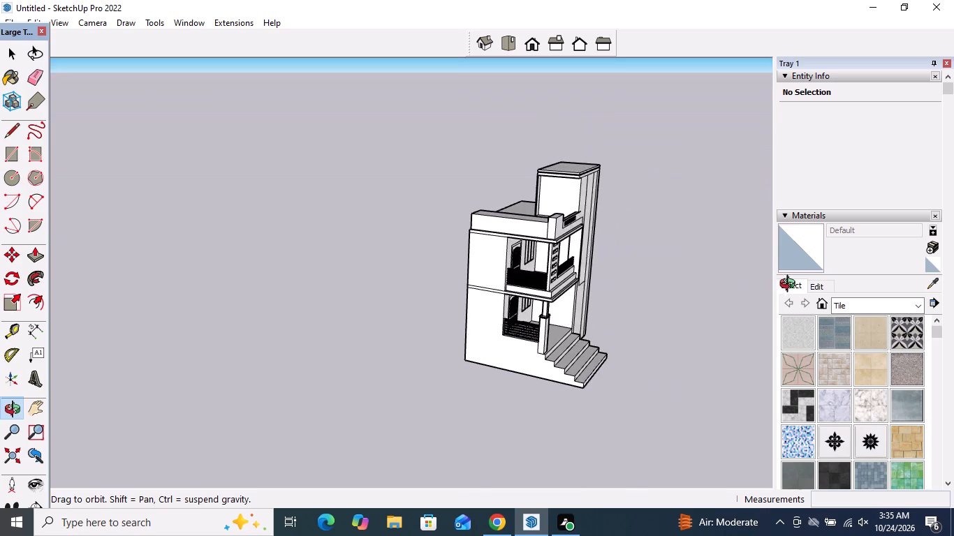
pyautogui.moveTo(791, 285); pyautogui.dragTo(794, 282, button='middle')
pyautogui.scroll(15, 541, 176)
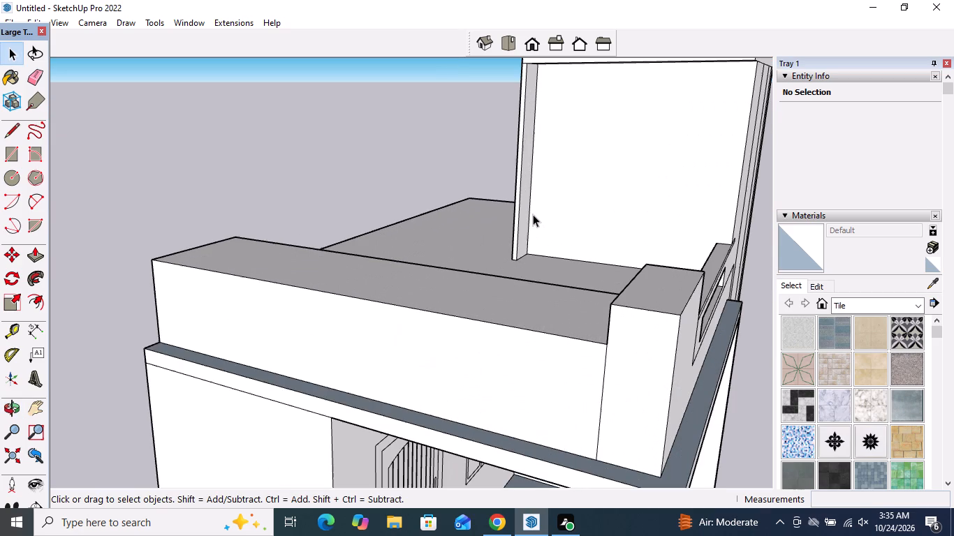
pyautogui.moveTo(533, 214); pyautogui.dragTo(578, 223, button='middle')
pyautogui.scroll(-3, 545, 234)
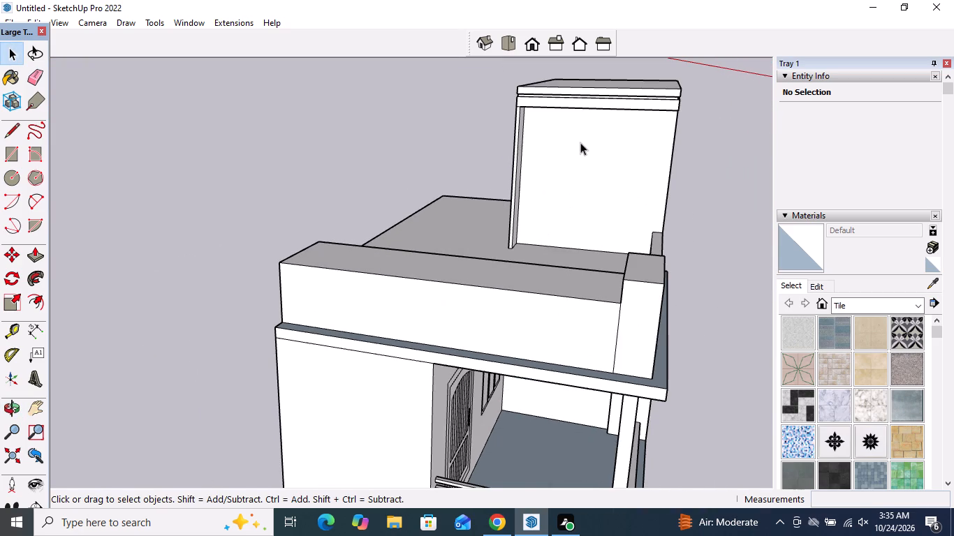
pyautogui.scroll(4, 580, 142)
pyautogui.click(7, 154)
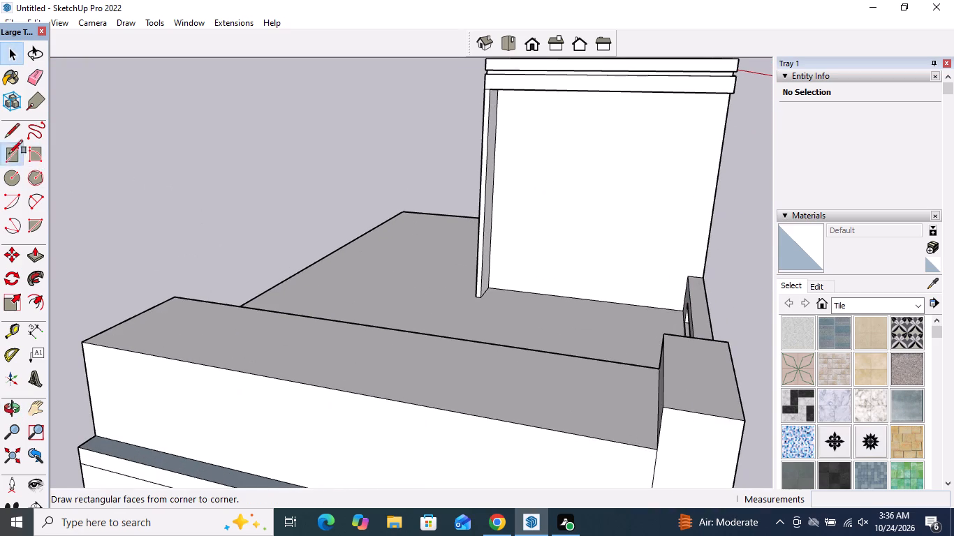
pyautogui.click(490, 287)
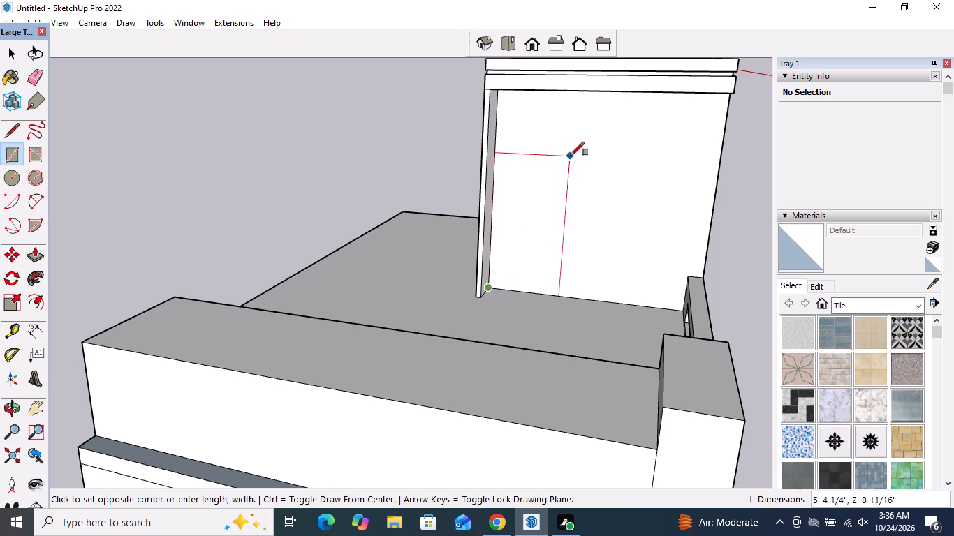
pyautogui.click(573, 155)
pyautogui.scroll(-10, 469, 189)
pyautogui.moveTo(628, 228); pyautogui.dragTo(577, 215, button='middle')
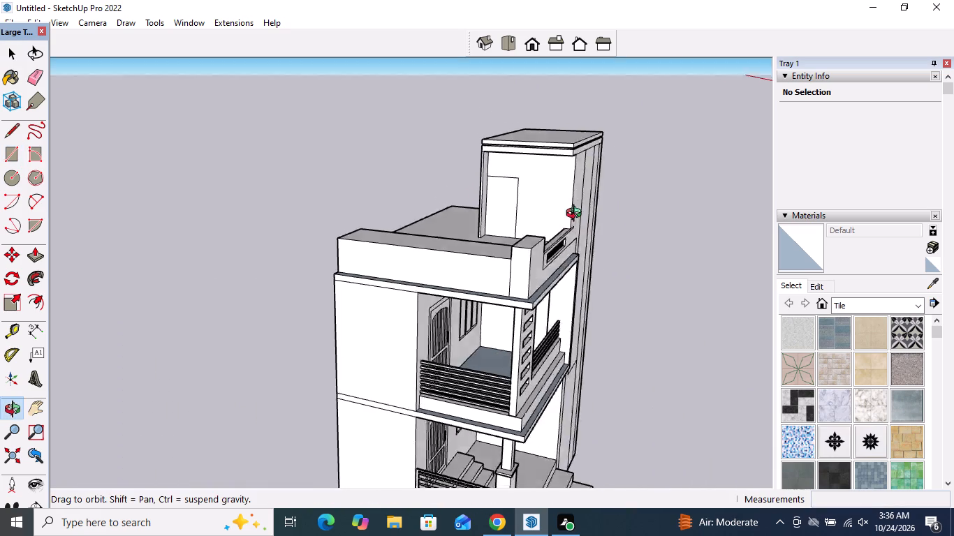
pyautogui.moveTo(577, 215); pyautogui.dragTo(399, 188, button='middle')
pyautogui.press('space')
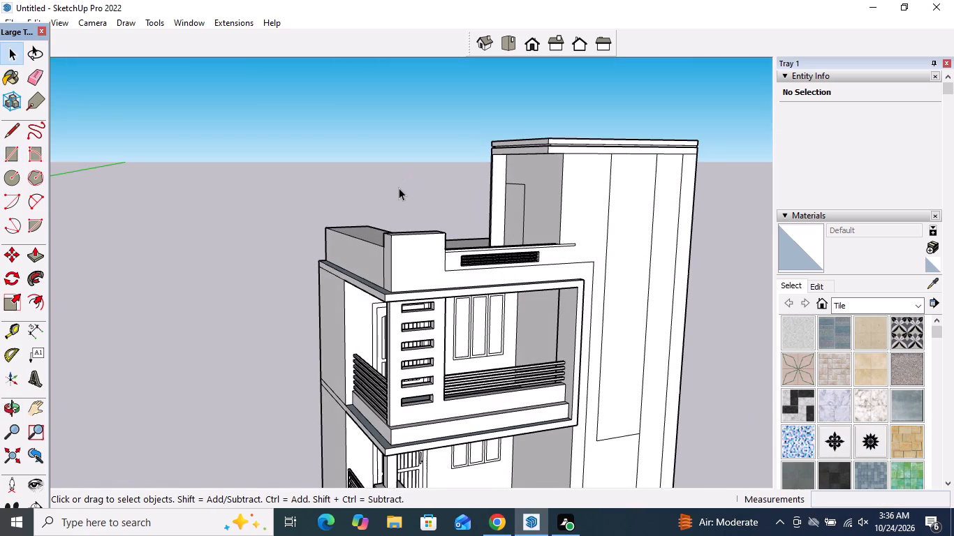
# Examine the whole house from the front and side, including the roof parapet's side wall.
pyautogui.scroll(-10, 443, 203)
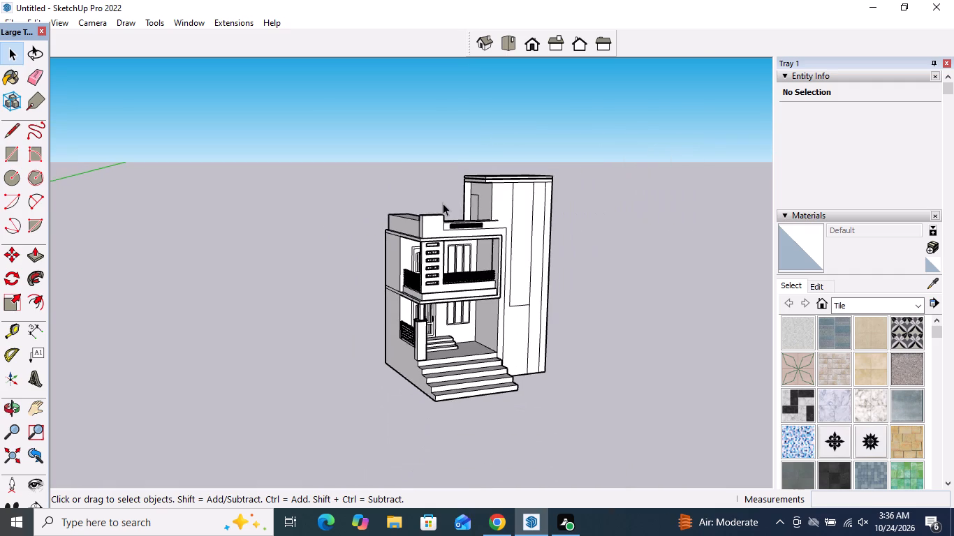
pyautogui.moveTo(395, 229); pyautogui.dragTo(688, 226, button='middle')
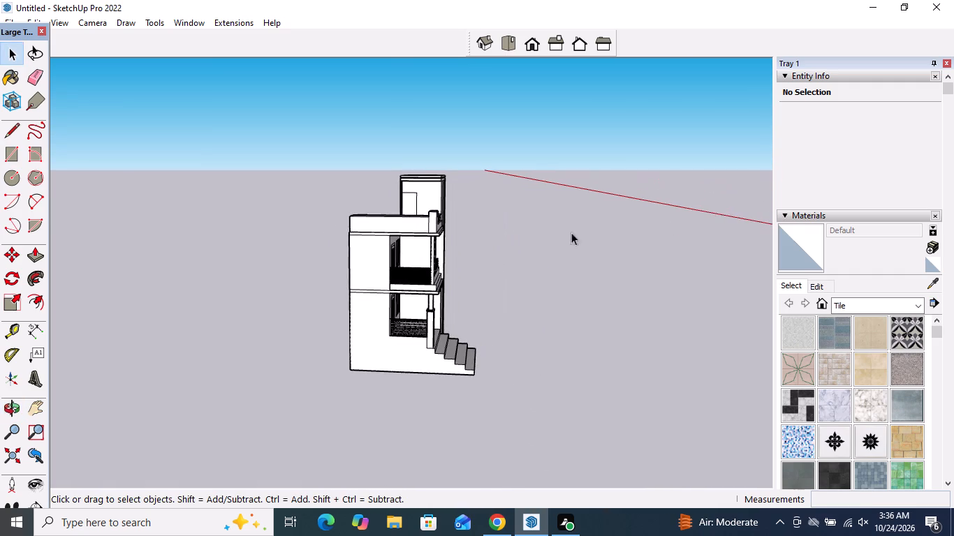
pyautogui.scroll(4, 489, 212)
pyautogui.scroll(8, 358, 226)
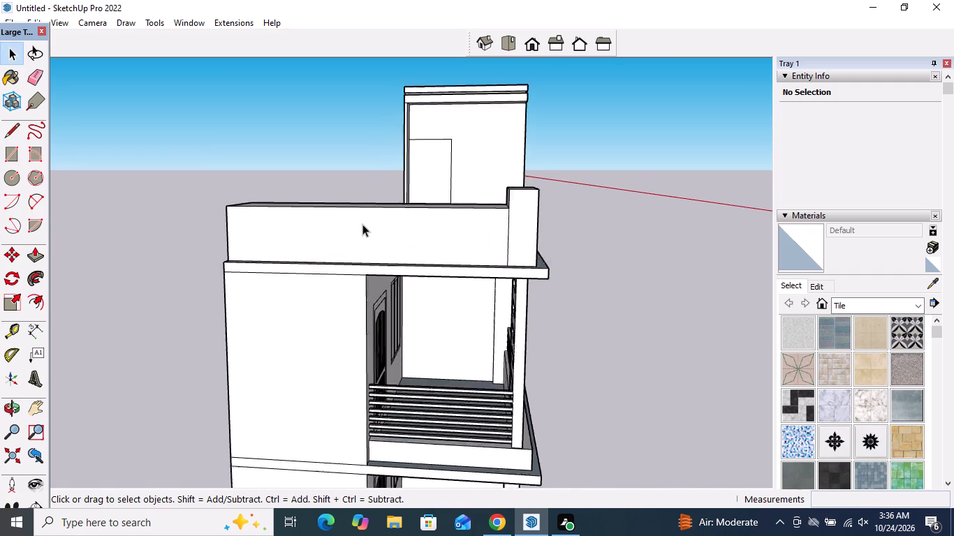
pyautogui.scroll(6, 362, 224)
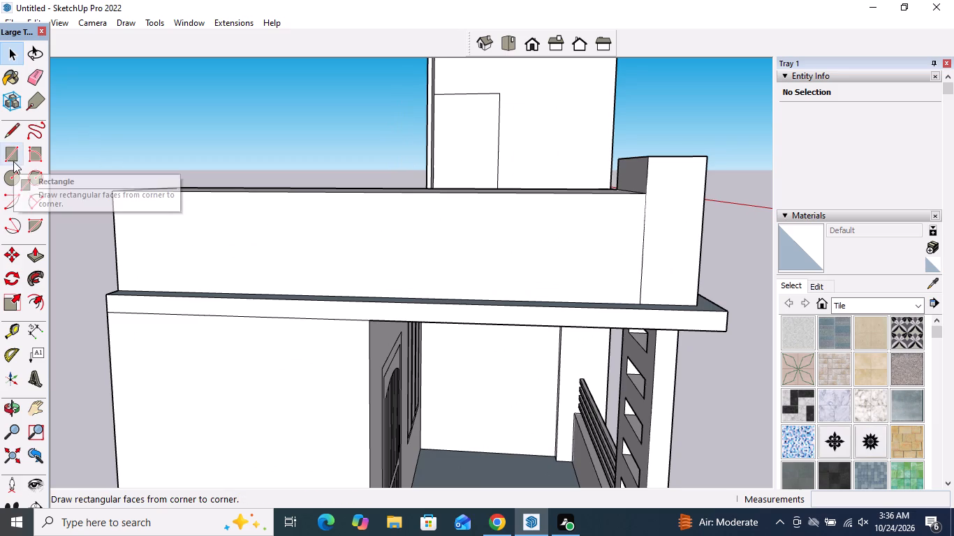
# Draw three stacked horizontal strips on the roof parapet's side wall, each about 3' long and about 1 5/8", 2 3/8" and 1 1/4" high.
pyautogui.click(15, 154)
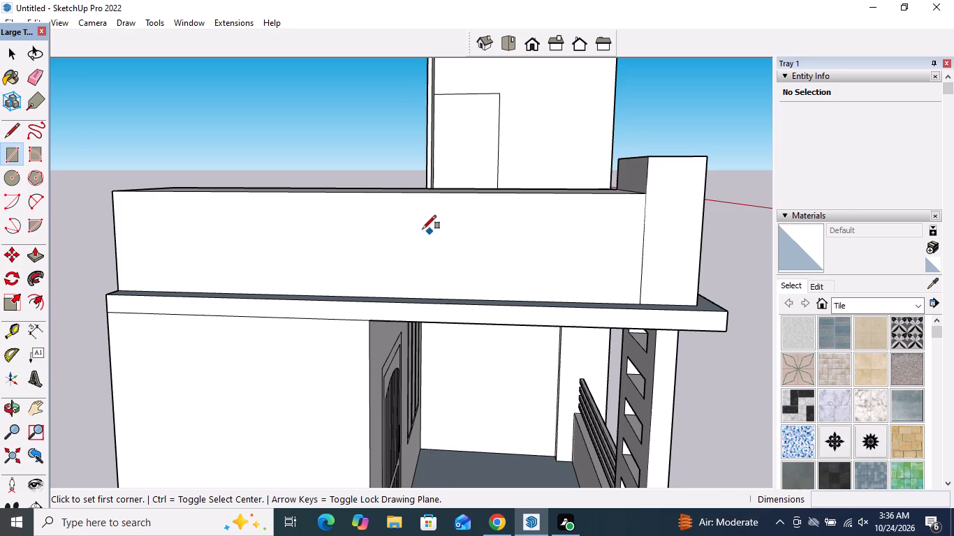
pyautogui.scroll(2, 422, 228)
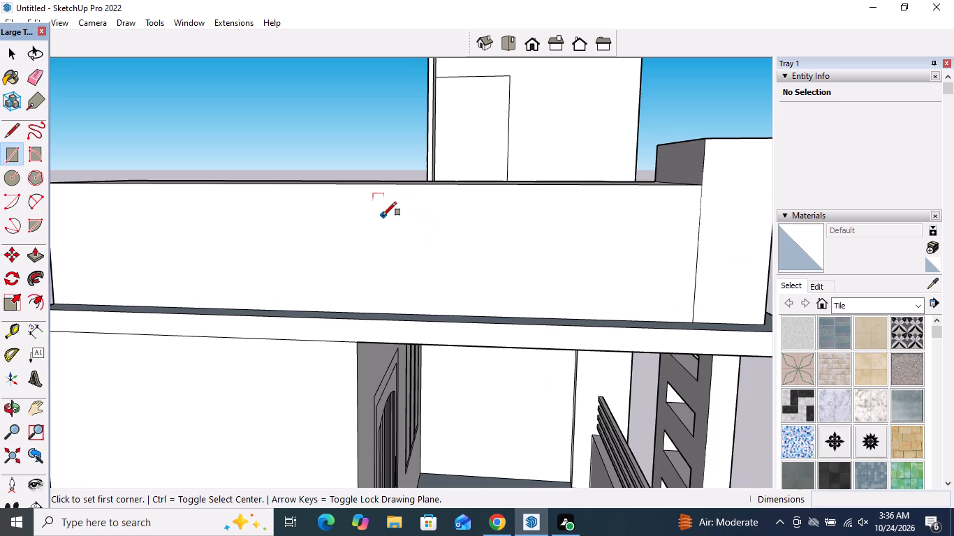
pyautogui.click(383, 215)
pyautogui.scroll(5, 524, 218)
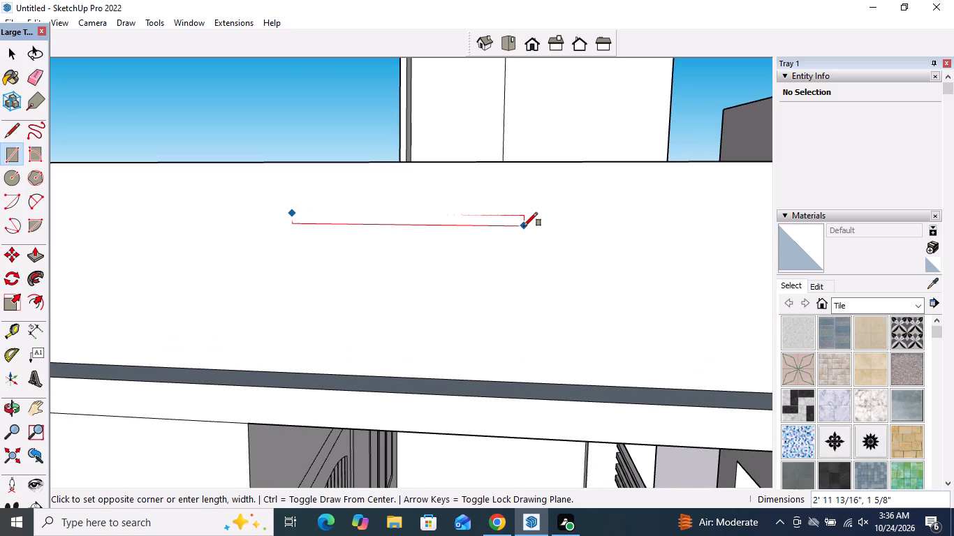
pyautogui.click(524, 226)
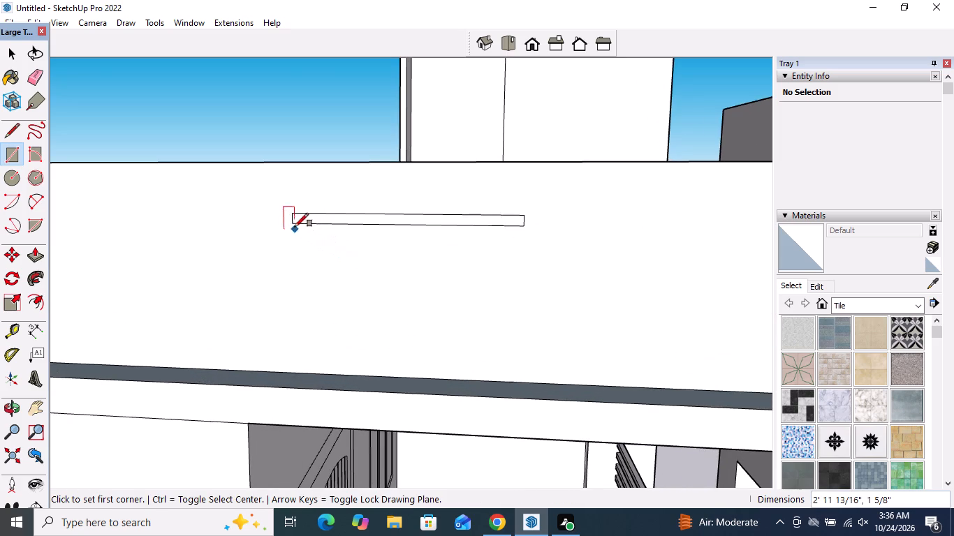
pyautogui.click(295, 239)
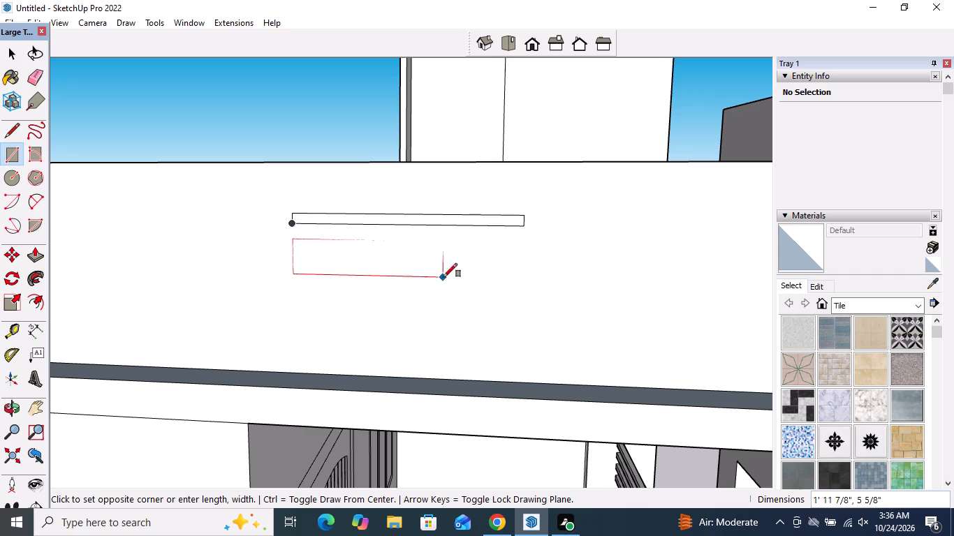
pyautogui.scroll(2, 465, 269)
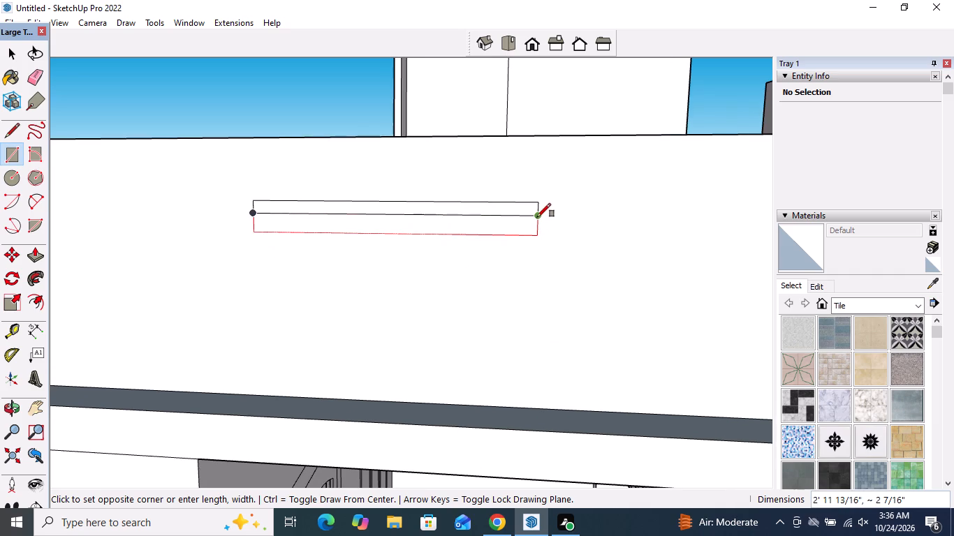
pyautogui.click(536, 255)
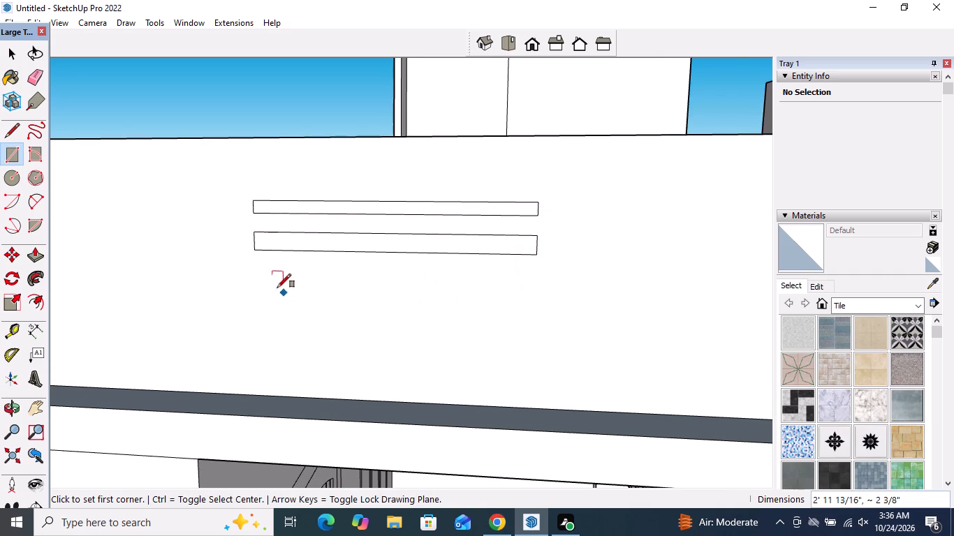
pyautogui.scroll(3, 274, 283)
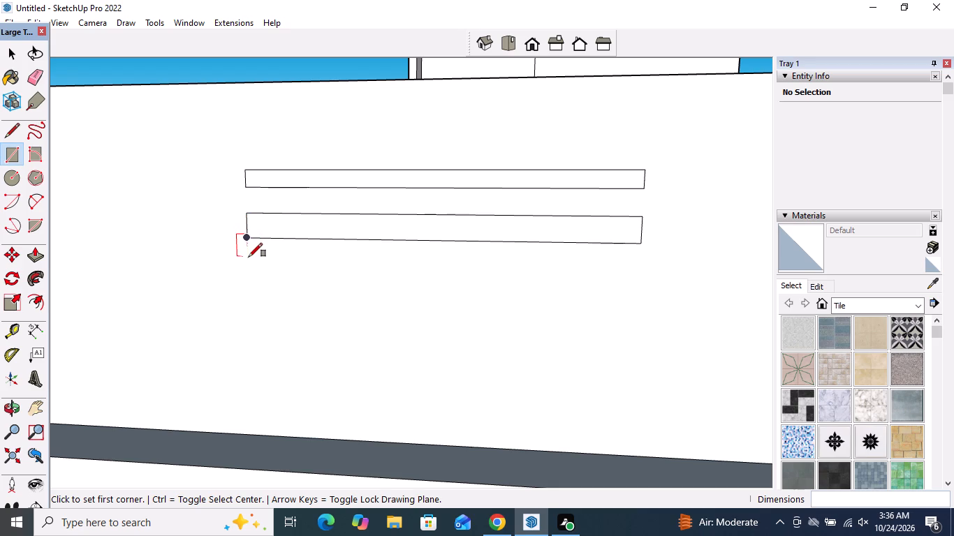
pyautogui.click(249, 258)
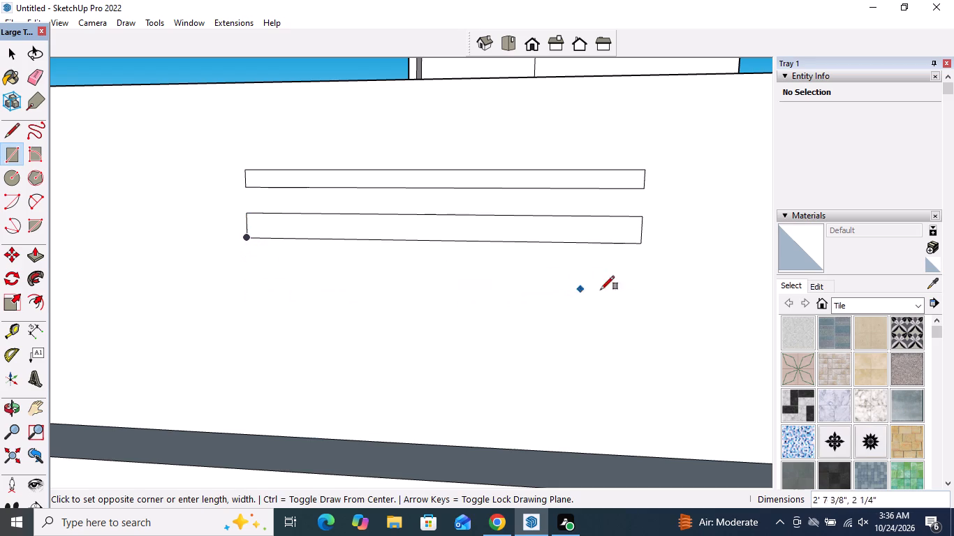
pyautogui.click(639, 280)
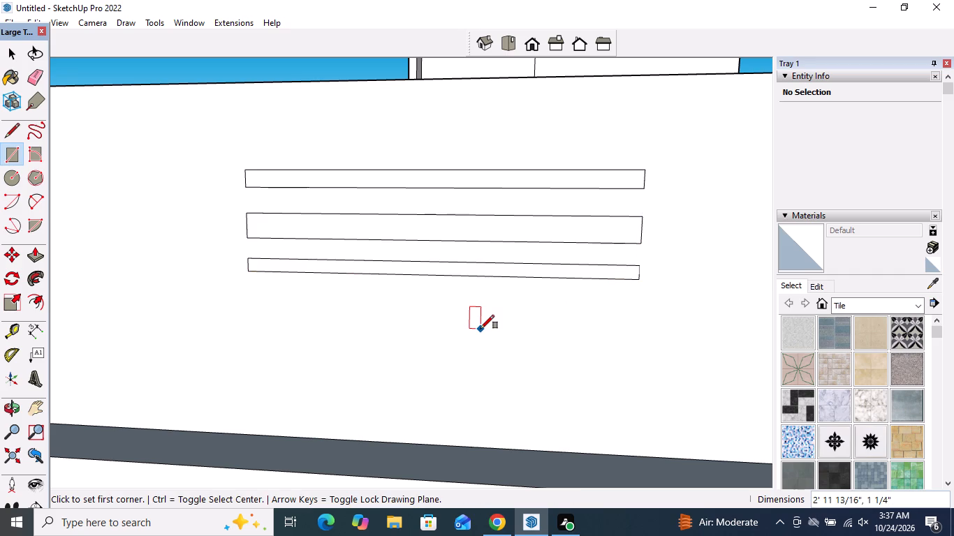
pyautogui.press('space')
# Push/Pull the three parapet strips slightly outward from the side wall, all by the same distance.
pyautogui.moveTo(414, 239); pyautogui.dragTo(178, 258, button='middle')
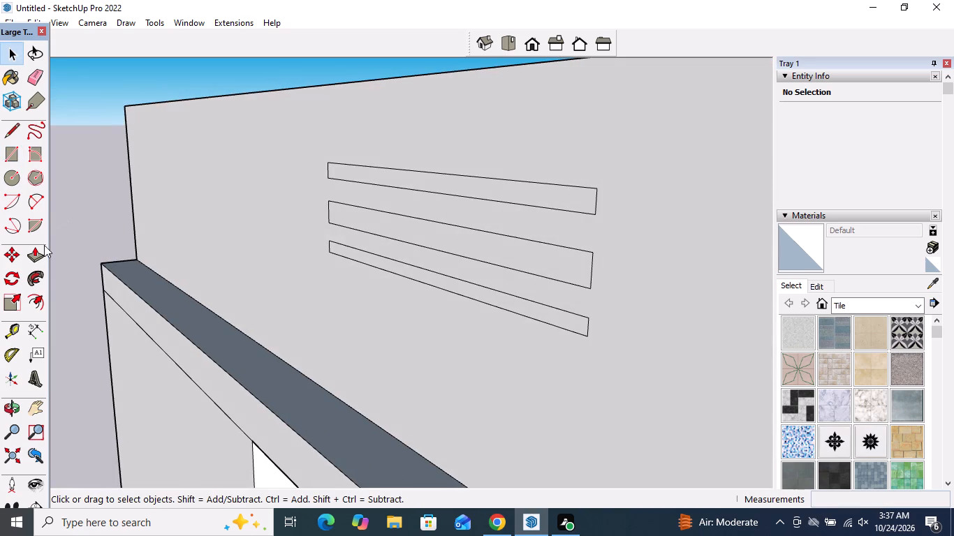
pyautogui.click(39, 258)
pyautogui.click(522, 188)
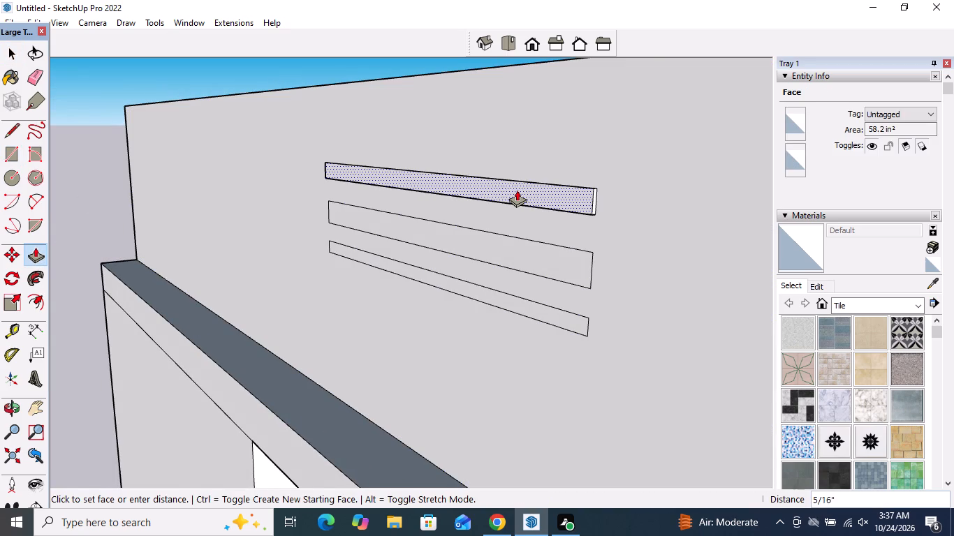
pyautogui.click(515, 191)
pyautogui.doubleClick(531, 250)
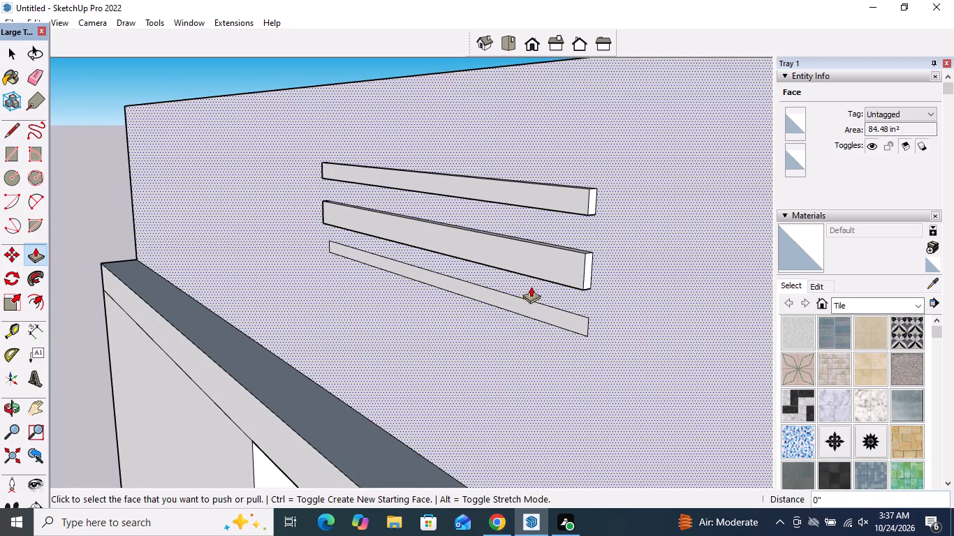
pyautogui.doubleClick(531, 308)
pyautogui.scroll(-5, 474, 248)
pyautogui.press('space')
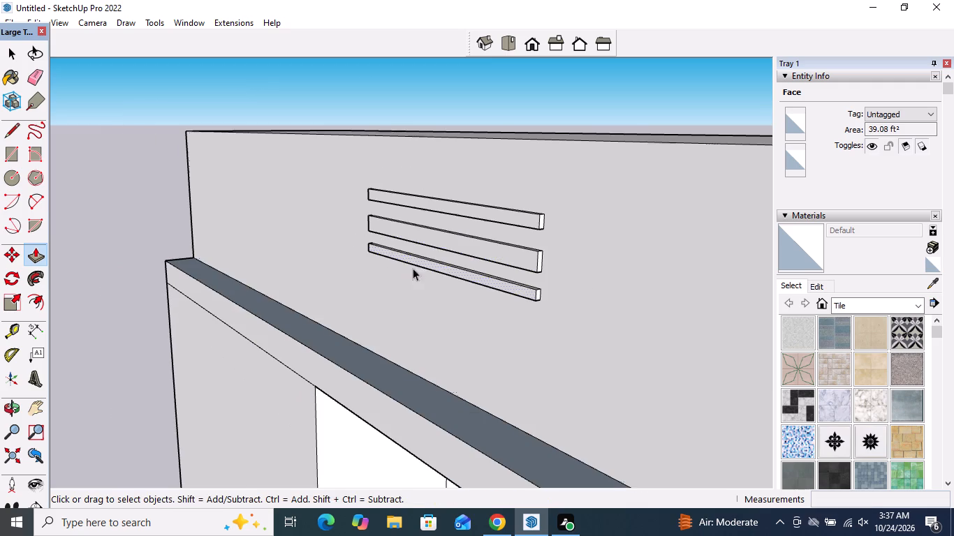
# Examine the whole house from the front and the corner, with the raised strips on the parapet.
pyautogui.scroll(-16, 411, 181)
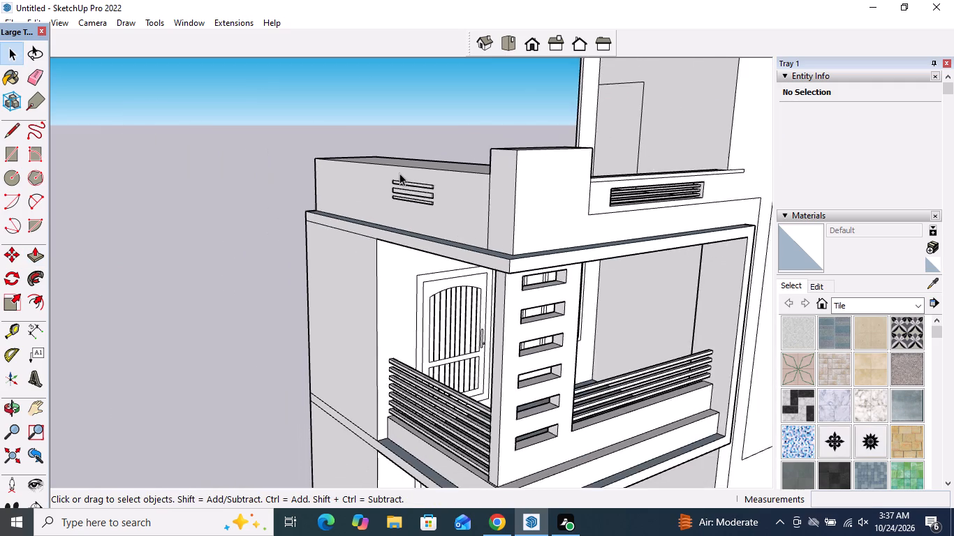
pyautogui.scroll(-9, 399, 173)
pyautogui.moveTo(530, 257); pyautogui.dragTo(388, 201, button='middle')
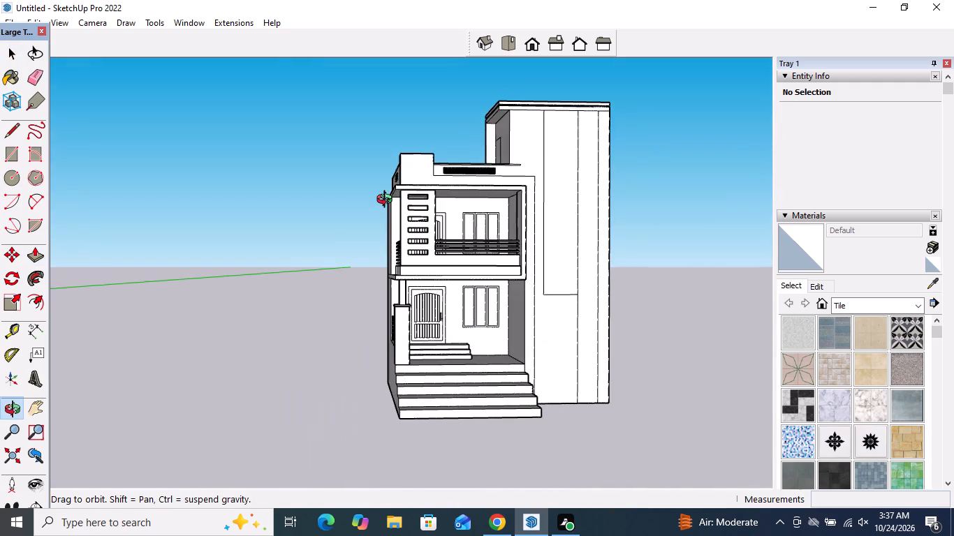
pyautogui.moveTo(388, 201); pyautogui.dragTo(514, 189, button='middle')
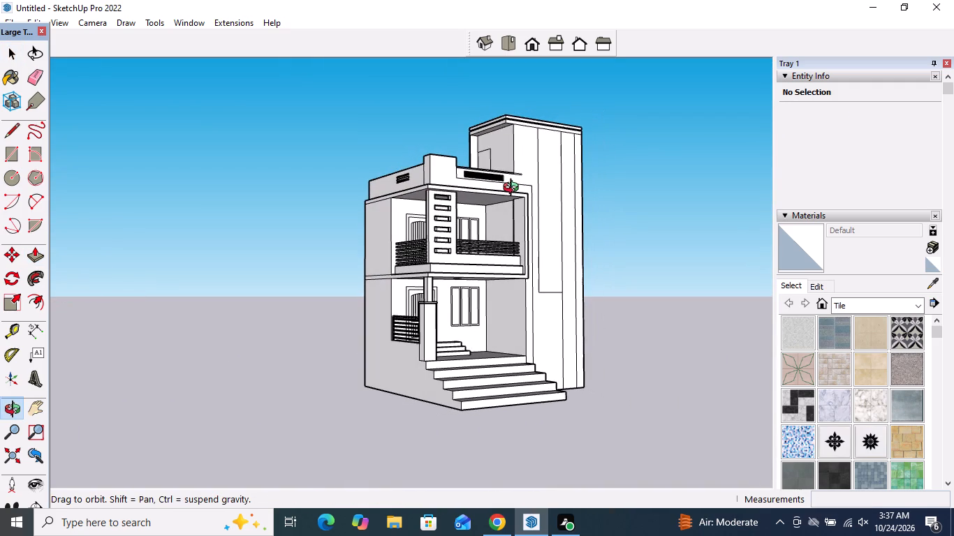
pyautogui.moveTo(514, 189); pyautogui.dragTo(528, 213, button='middle')
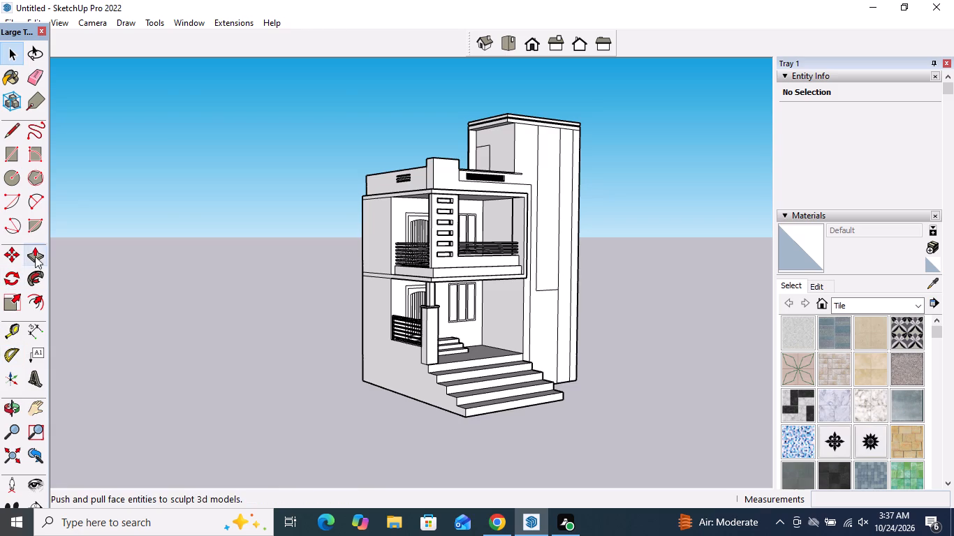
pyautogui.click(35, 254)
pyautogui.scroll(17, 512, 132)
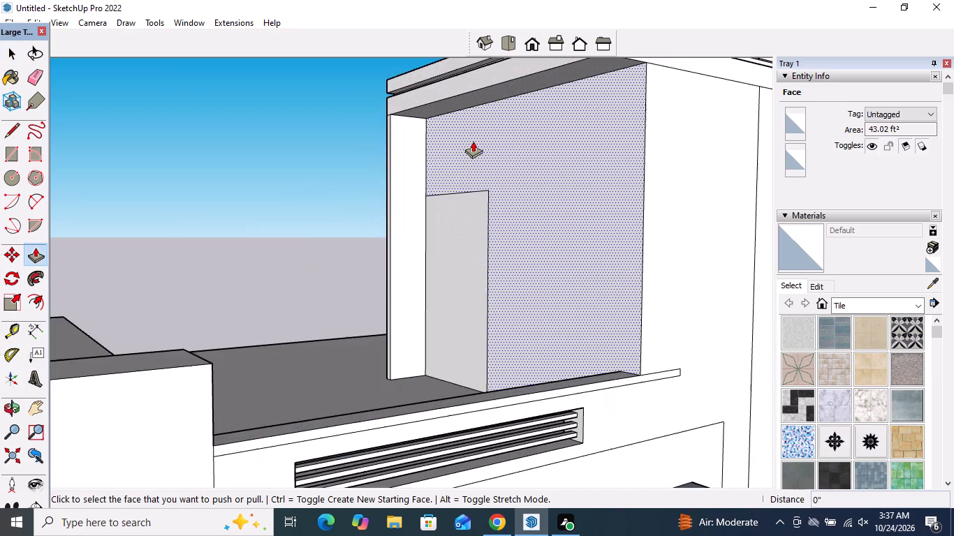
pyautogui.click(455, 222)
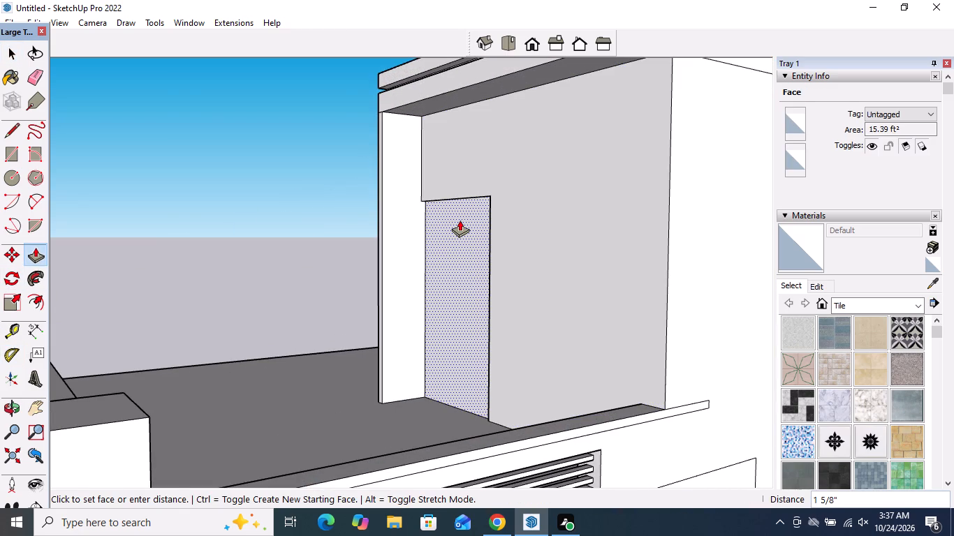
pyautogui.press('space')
# Draw a window-sized rectangle about 4' 2 9/16" high by 3' 4 3/16" wide on the upper floor's solid side wall beside the balcony.
pyautogui.scroll(-5, 341, 189)
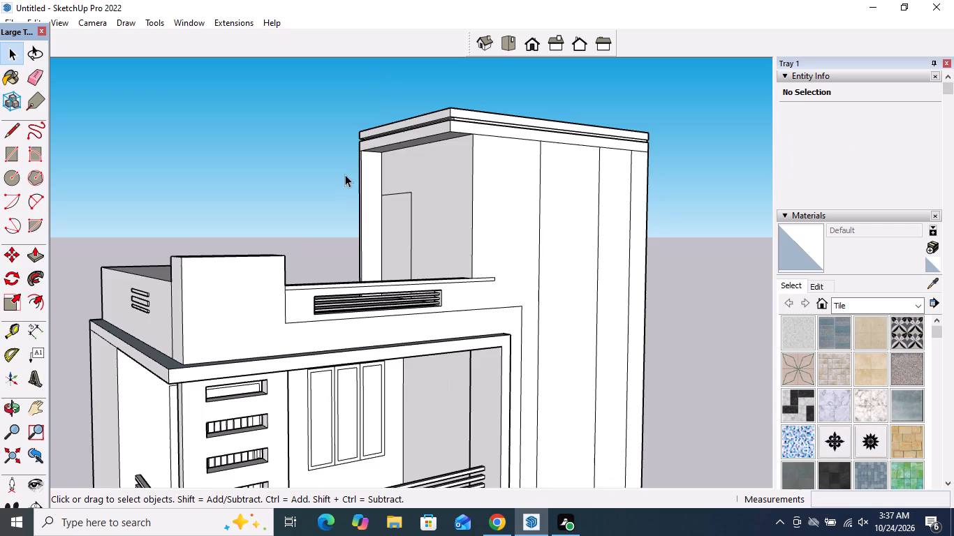
pyautogui.scroll(-9, 345, 174)
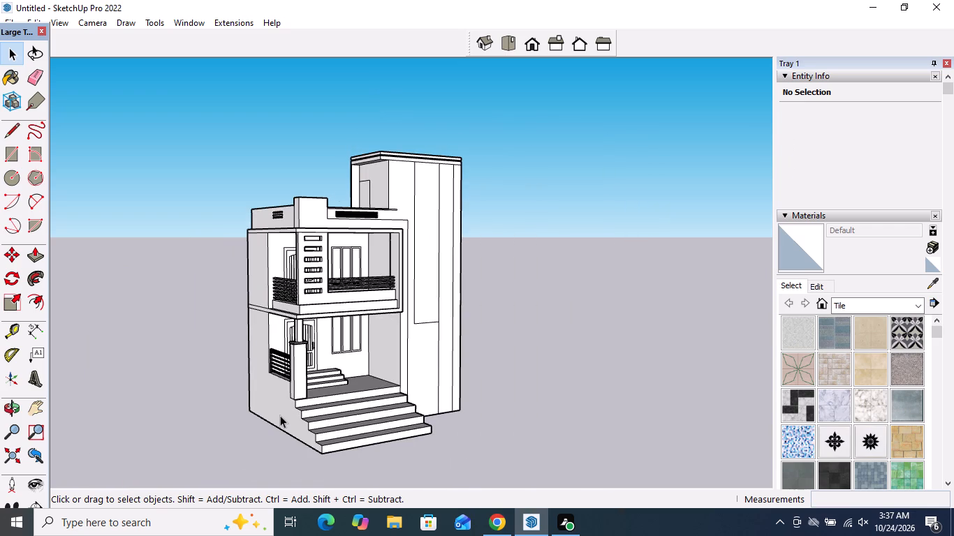
pyautogui.moveTo(222, 394); pyautogui.dragTo(513, 412, button='middle')
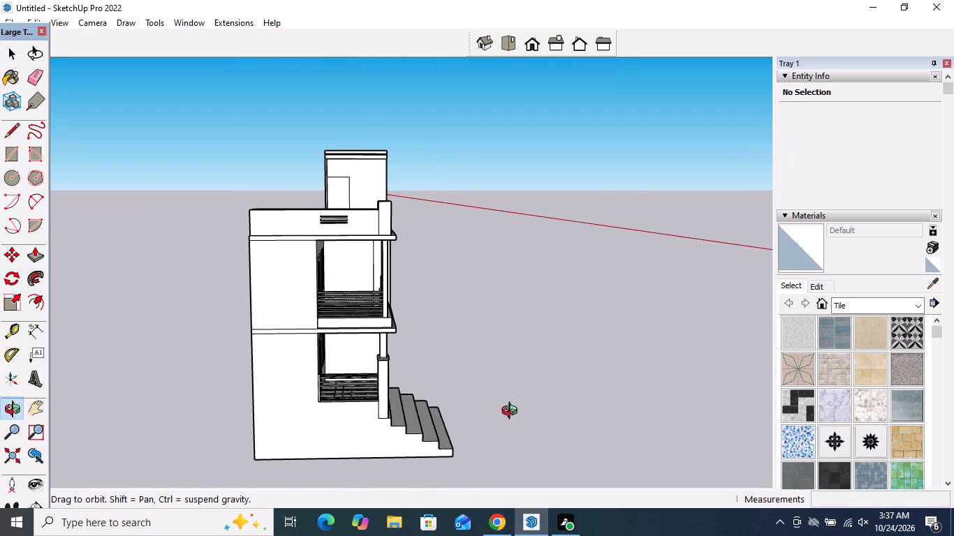
pyautogui.moveTo(513, 412); pyautogui.dragTo(513, 413, button='middle')
pyautogui.scroll(7, 283, 265)
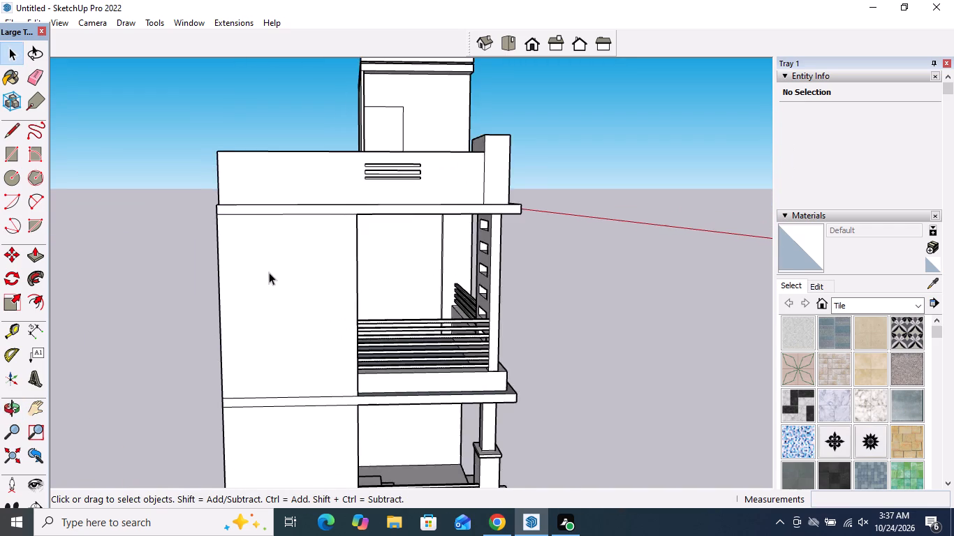
pyautogui.scroll(4, 269, 272)
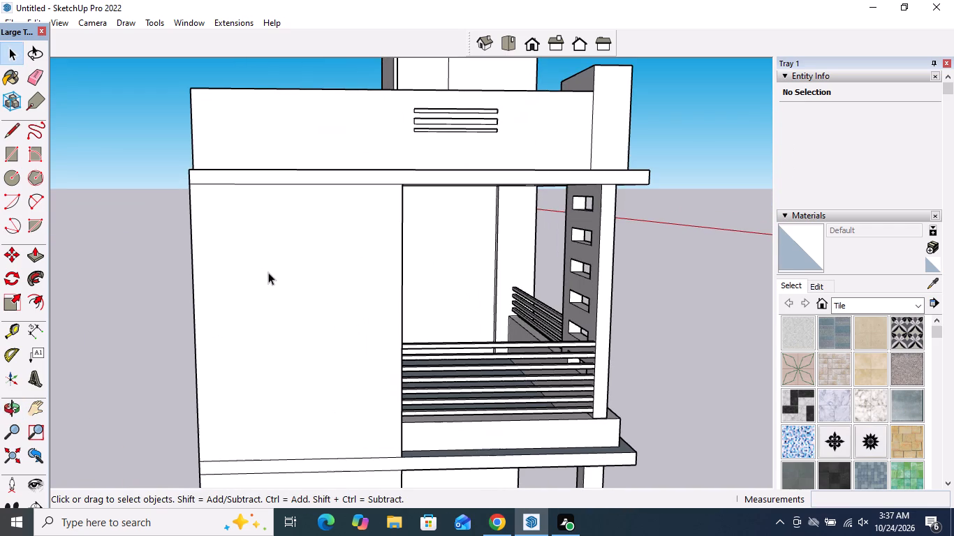
pyautogui.click(14, 161)
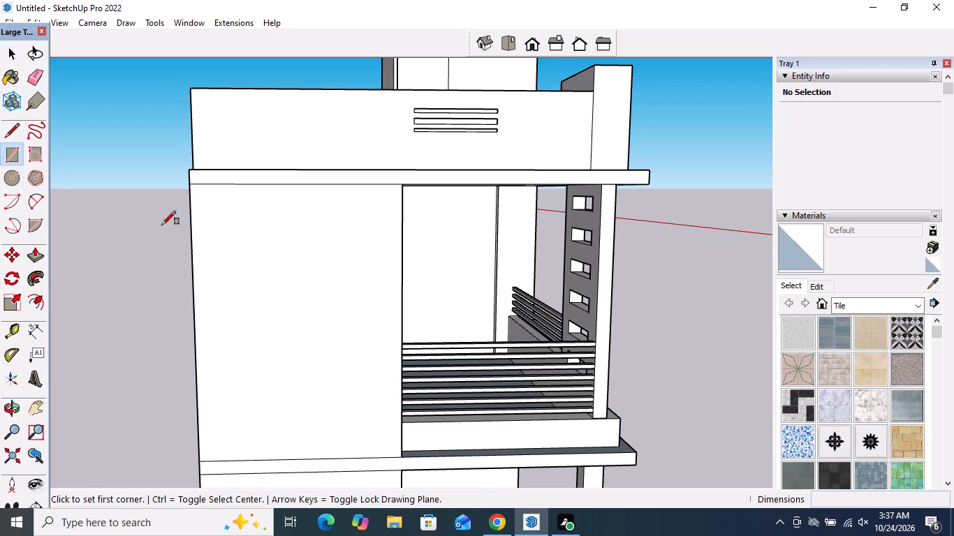
pyautogui.scroll(2, 277, 265)
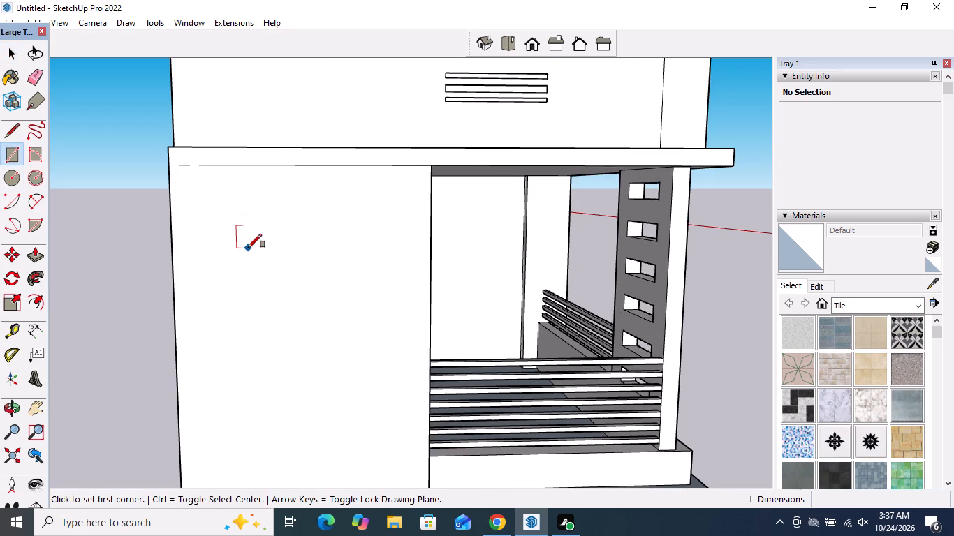
pyautogui.click(248, 248)
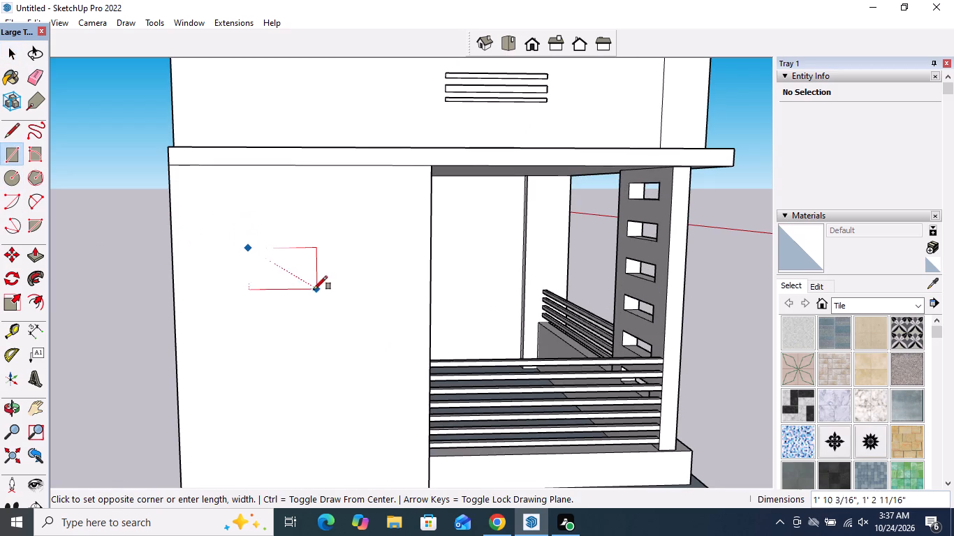
pyautogui.click(366, 389)
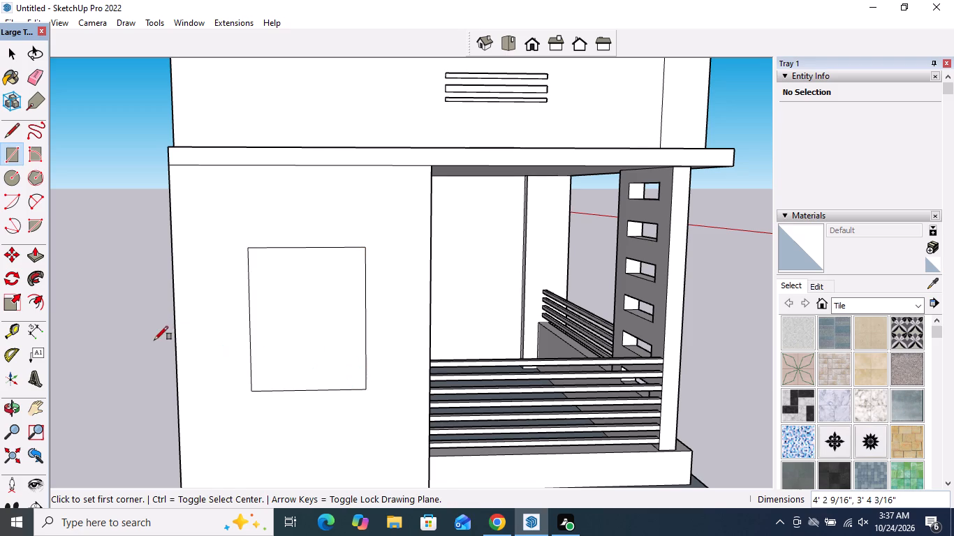
# Offset the window rectangle's outline inward about 2 3/4" to form a frame border.
pyautogui.scroll(2, 265, 309)
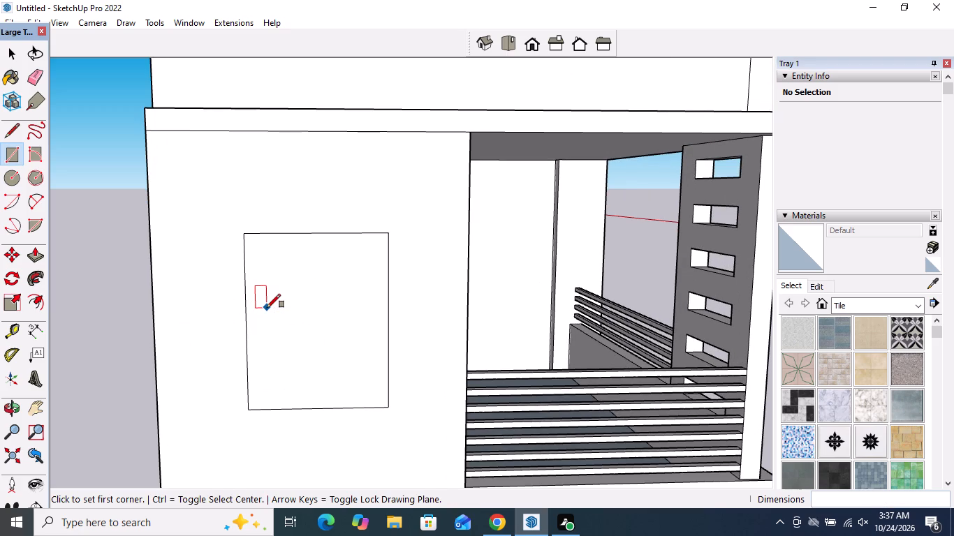
pyautogui.click(42, 299)
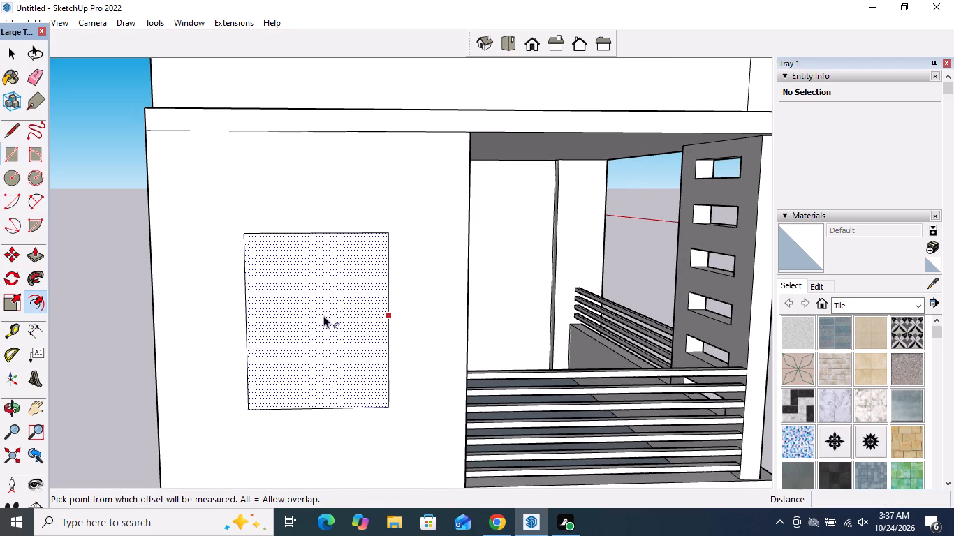
pyautogui.click(300, 314)
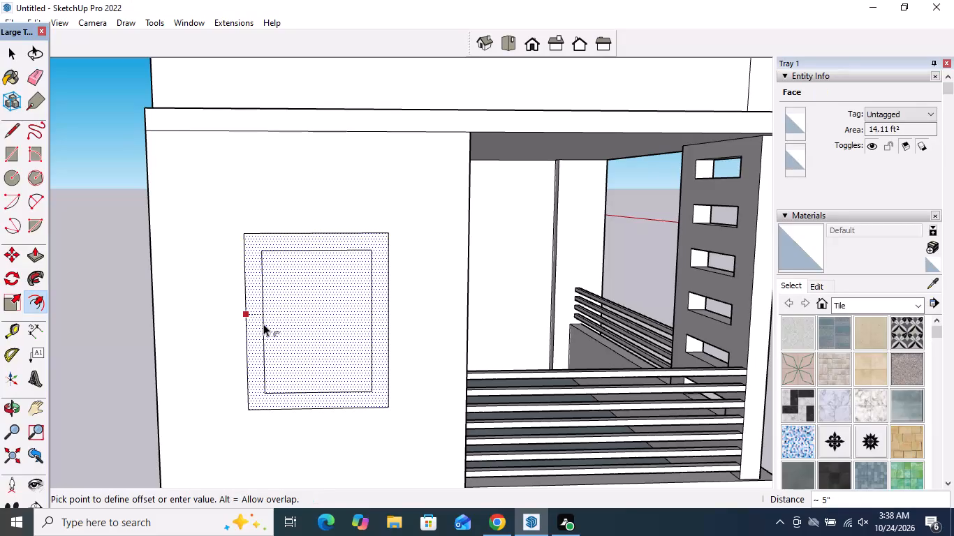
pyautogui.scroll(3, 263, 323)
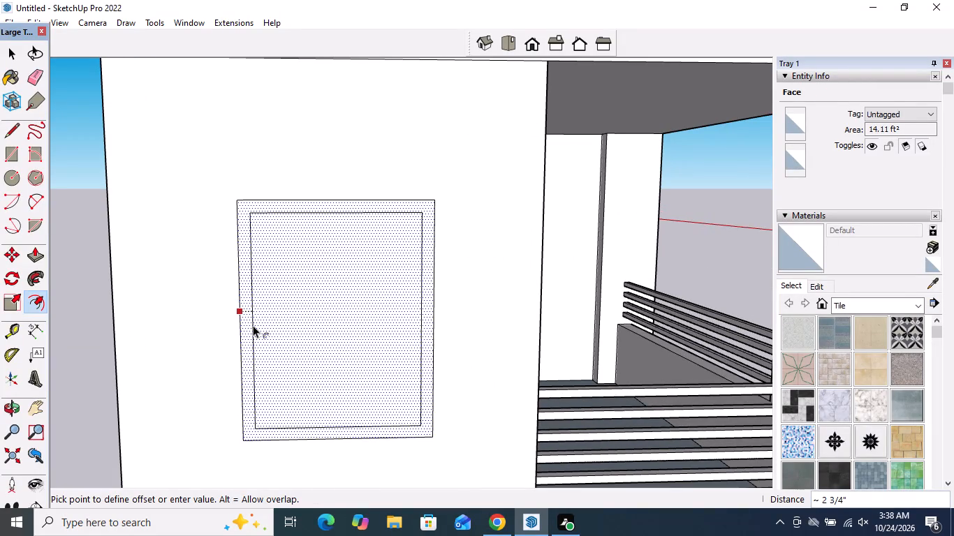
pyautogui.click(253, 325)
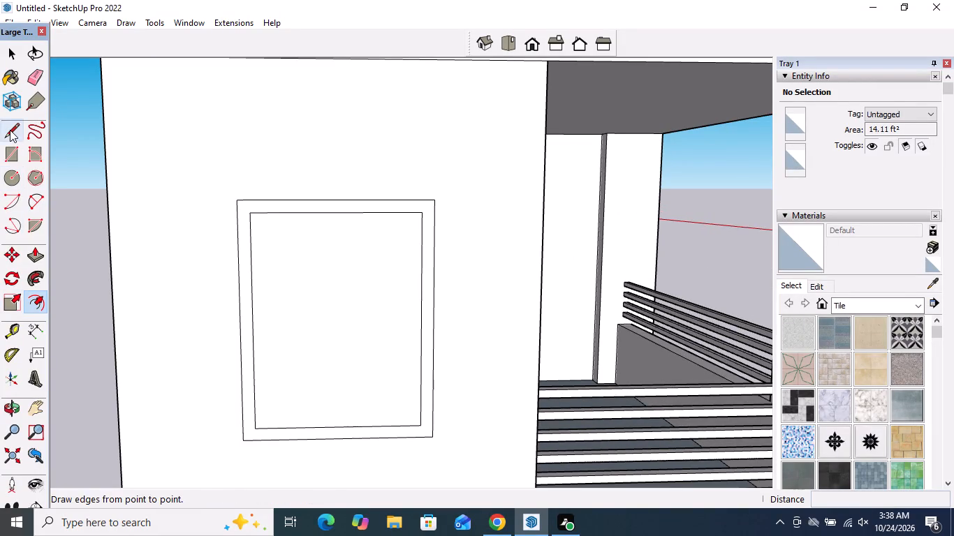
# Draw a vertical centre line through the window, extended across the frame border at its top and bottom.
pyautogui.click(10, 130)
pyautogui.click(340, 426)
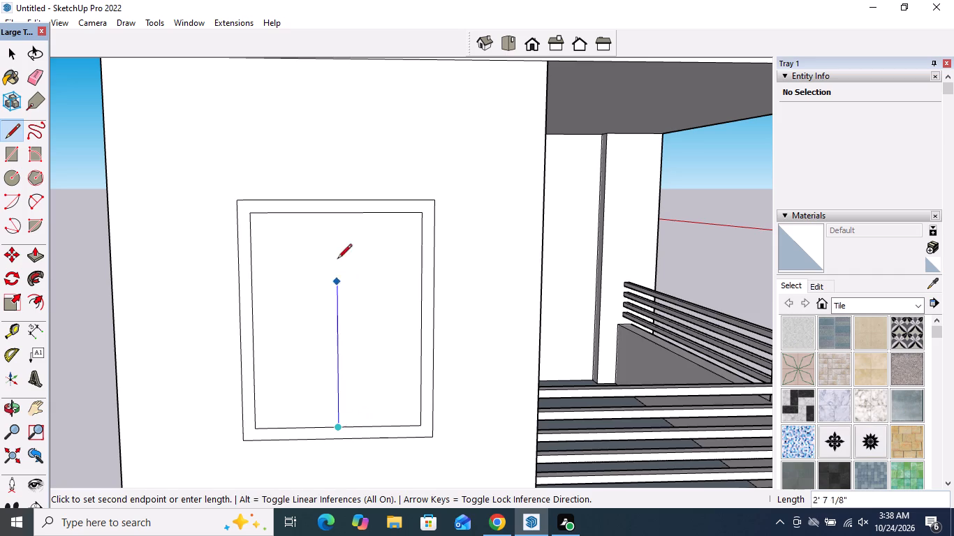
pyautogui.click(337, 211)
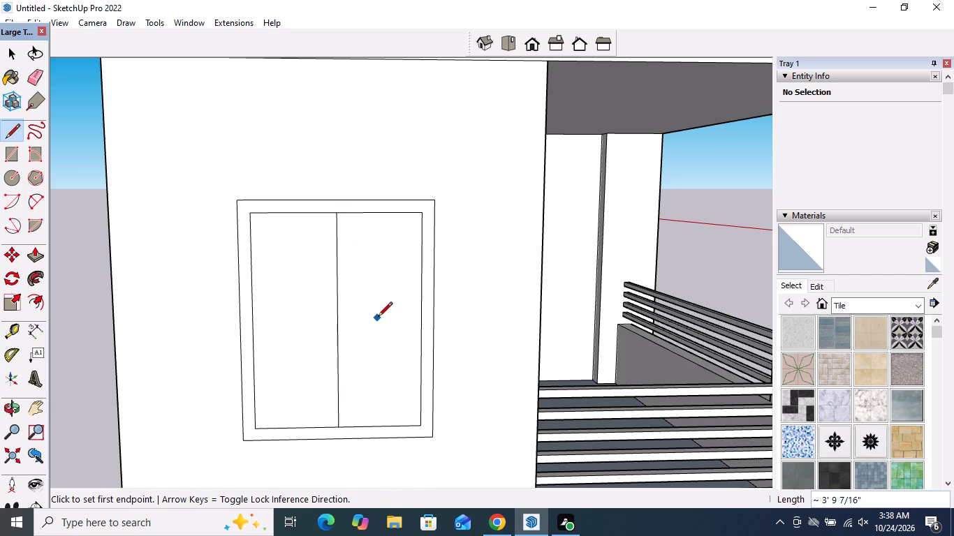
pyautogui.click(341, 211)
pyautogui.click(340, 198)
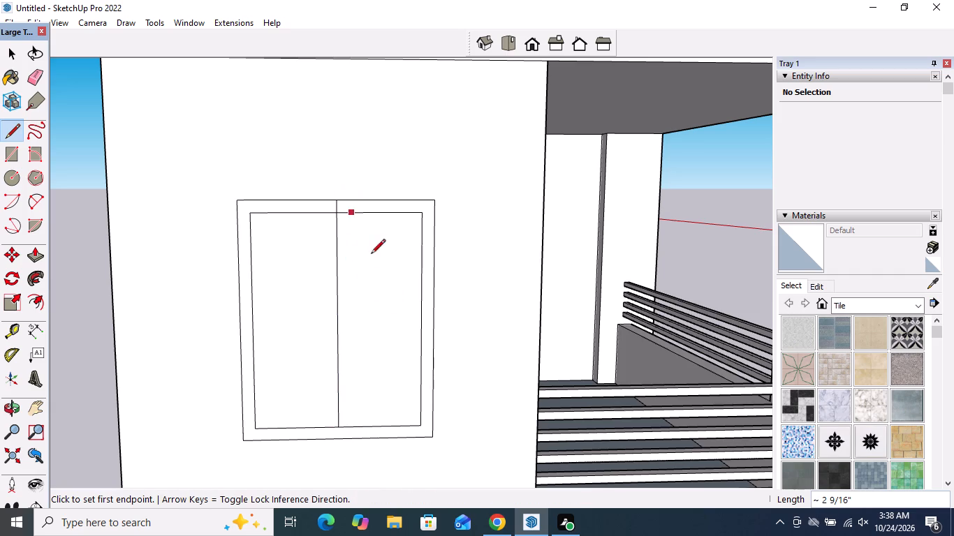
pyautogui.click(340, 429)
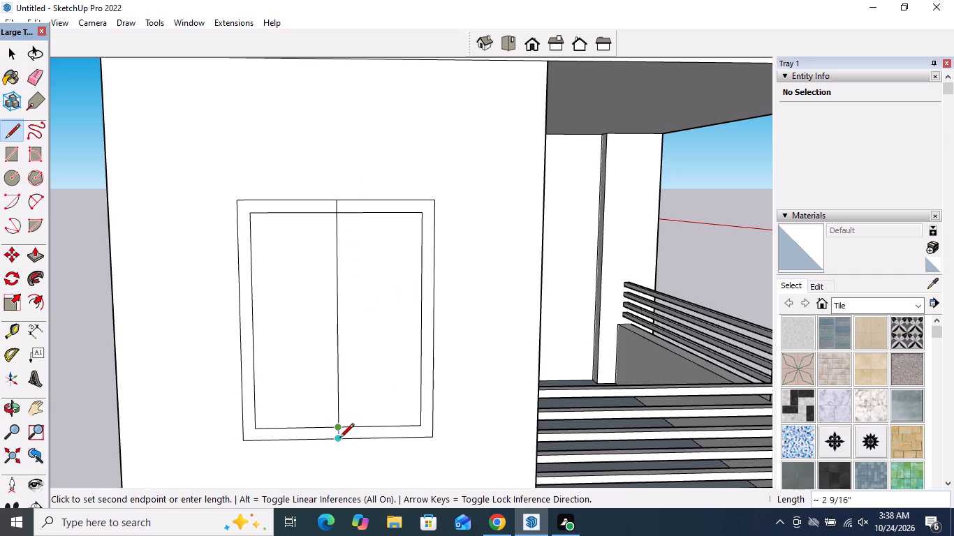
pyautogui.click(339, 439)
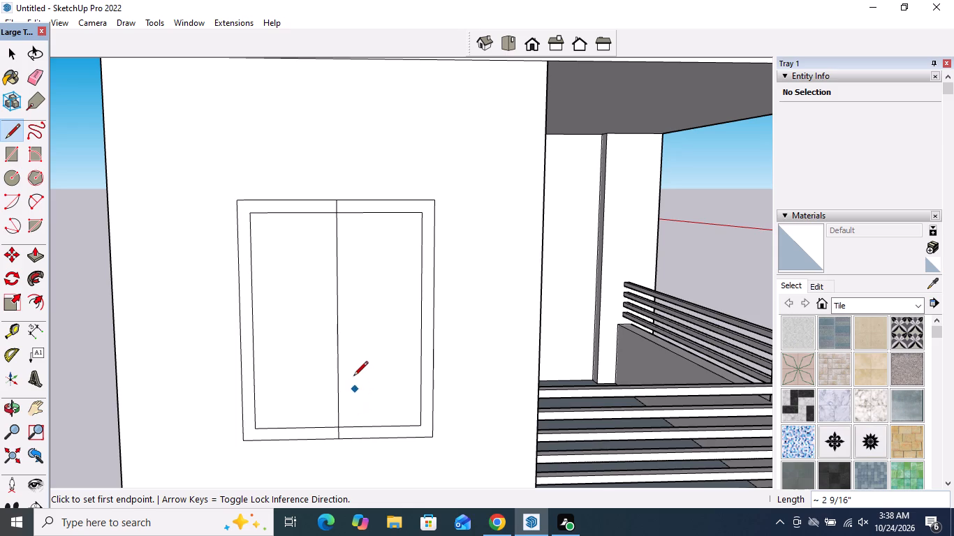
# Push/Pull both halves of the window frame and both panes 2 1/4" inward into the wall.
pyautogui.click(40, 260)
pyautogui.moveTo(214, 329); pyautogui.dragTo(123, 346, button='middle')
pyautogui.scroll(3, 290, 338)
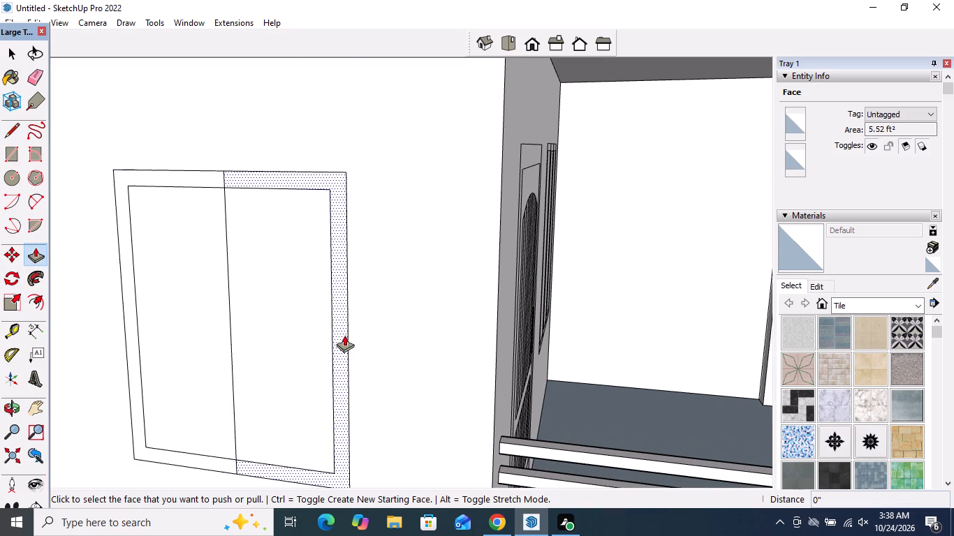
pyautogui.click(339, 333)
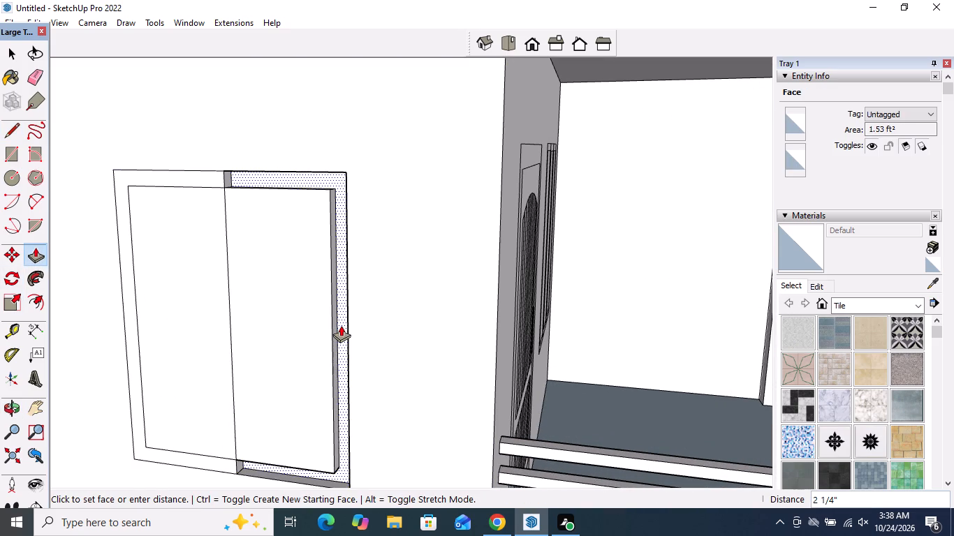
pyautogui.click(341, 325)
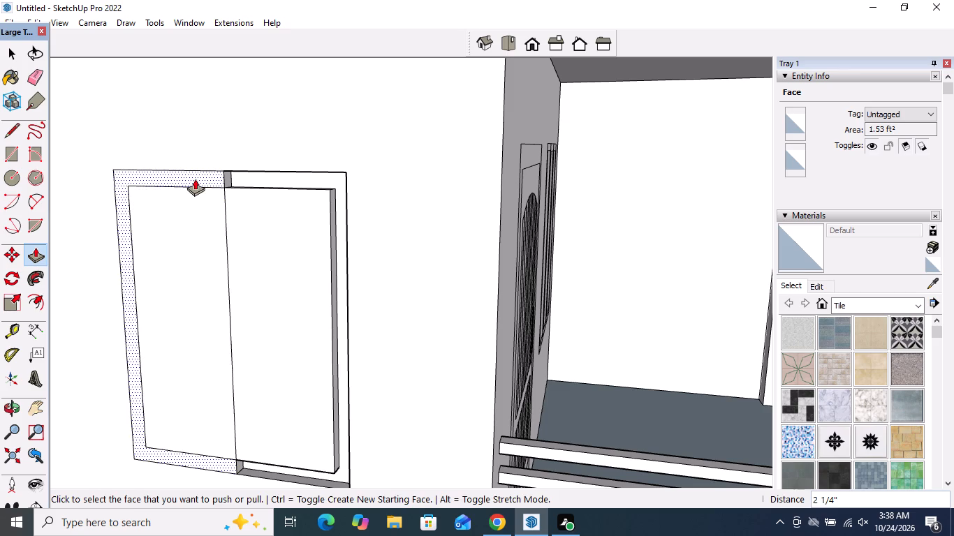
pyautogui.doubleClick(195, 178)
pyautogui.doubleClick(207, 225)
pyautogui.doubleClick(245, 238)
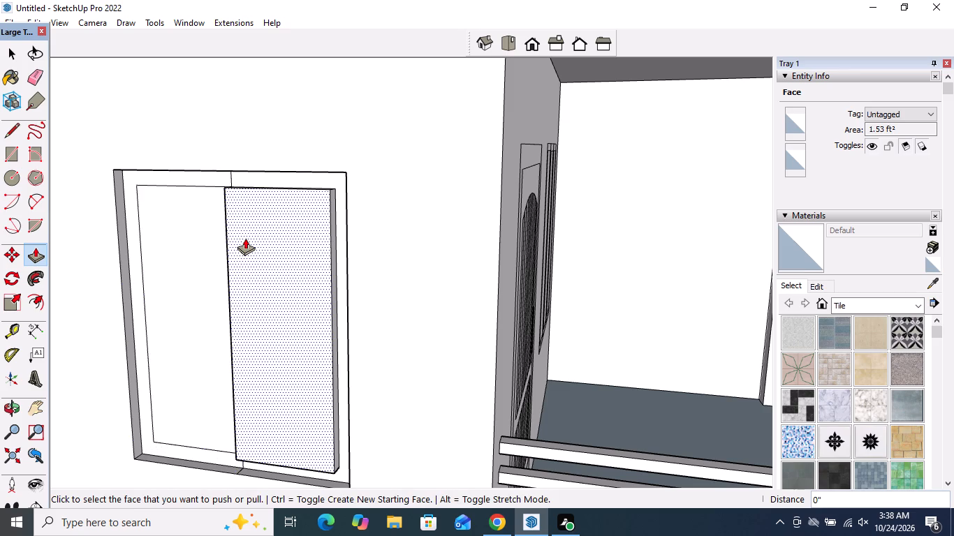
# Draw a rectangle 3' 4 3/16" wide by about 3 7/16" high on the wall directly above the window.
pyautogui.scroll(-1, 270, 319)
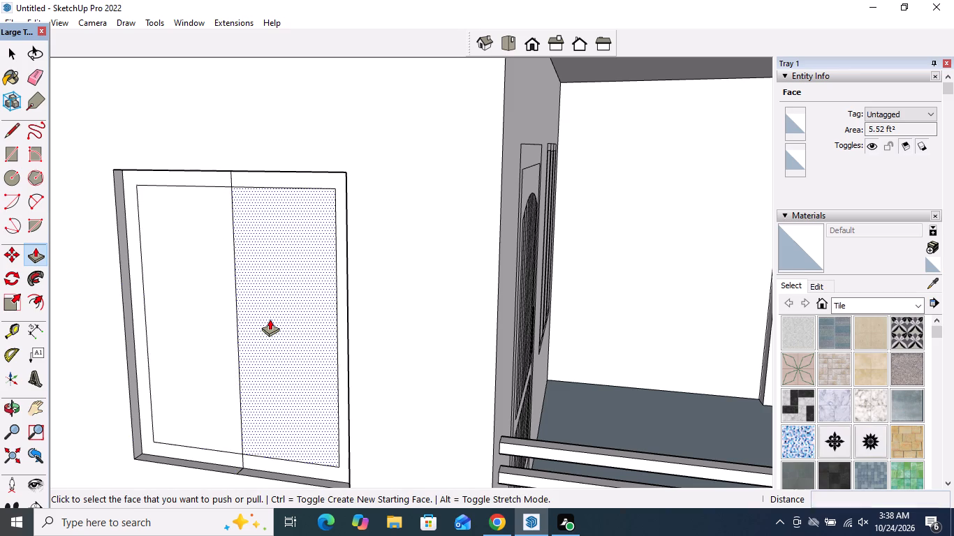
pyautogui.scroll(-1, 270, 319)
pyautogui.click(13, 161)
pyautogui.moveTo(181, 267); pyautogui.dragTo(203, 283, button='middle')
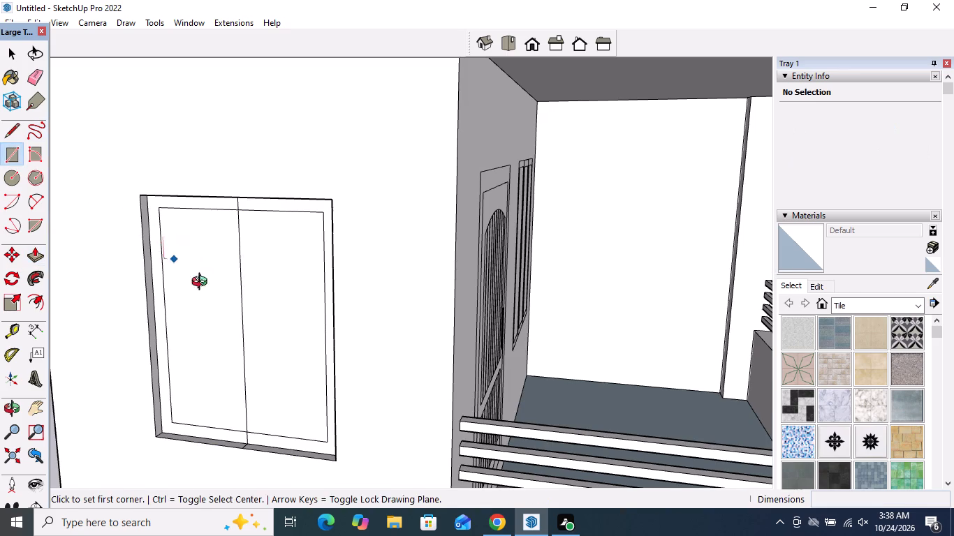
pyautogui.moveTo(203, 283); pyautogui.dragTo(282, 318, button='middle')
pyautogui.click(227, 269)
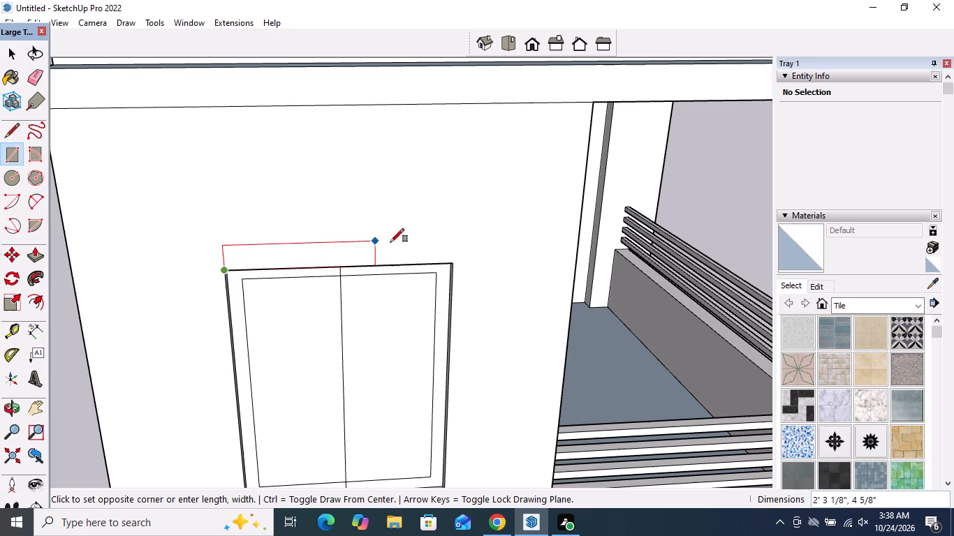
pyautogui.click(455, 245)
# Delete the face covering the recessed window opening below the new rectangle.
pyautogui.moveTo(418, 280); pyautogui.dragTo(221, 283, button='middle')
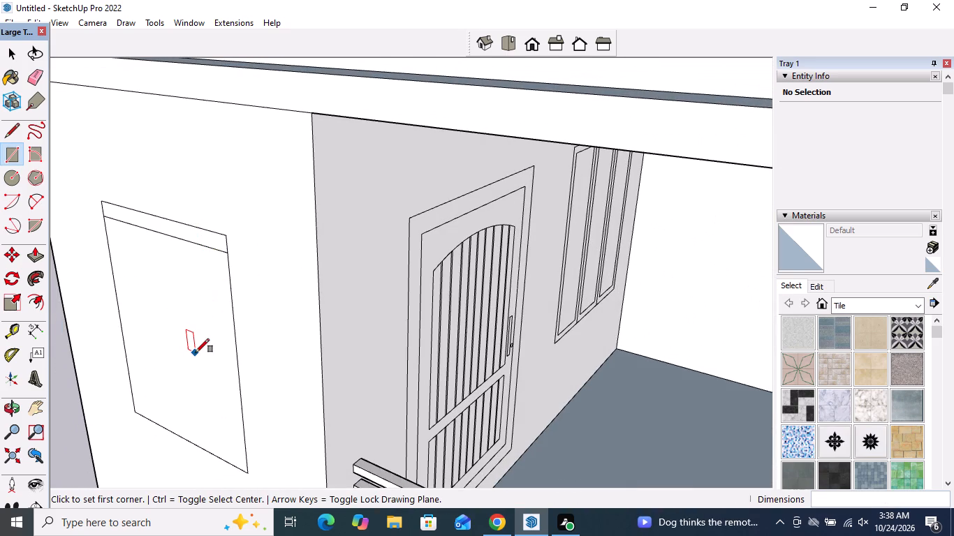
pyautogui.press('space')
pyautogui.click(196, 352)
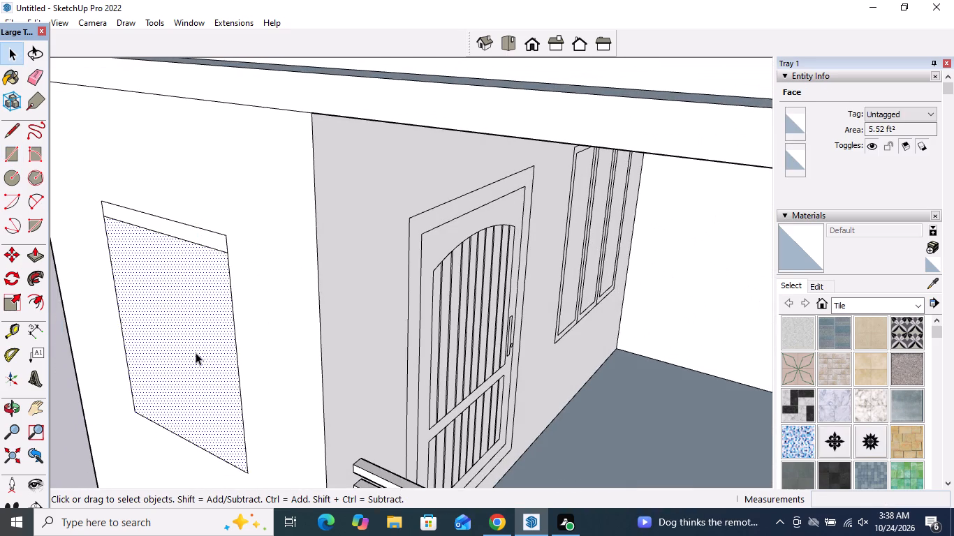
pyautogui.press('Delete')
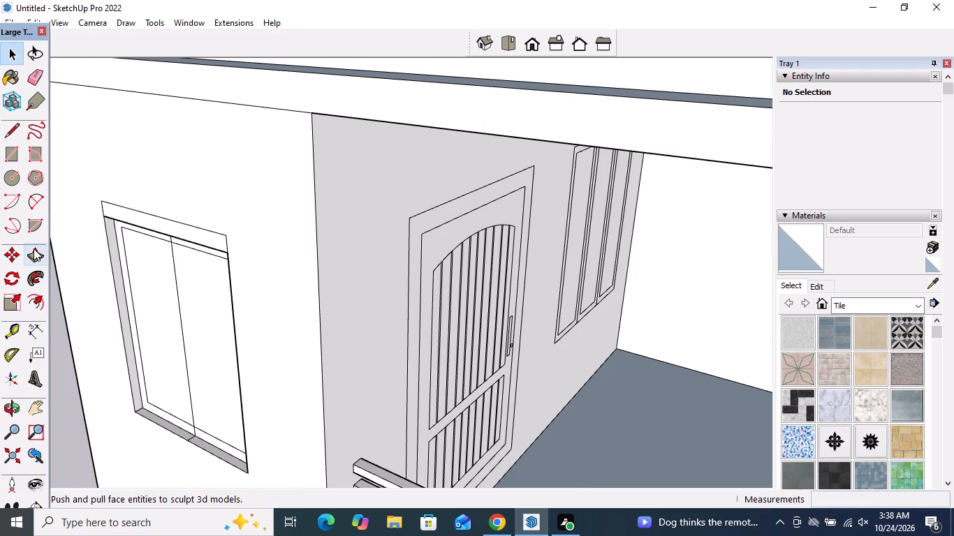
# Push/Pull the strip above the window outward about 1' 1 5/8" to form a sunshade.
pyautogui.click(34, 248)
pyautogui.click(189, 233)
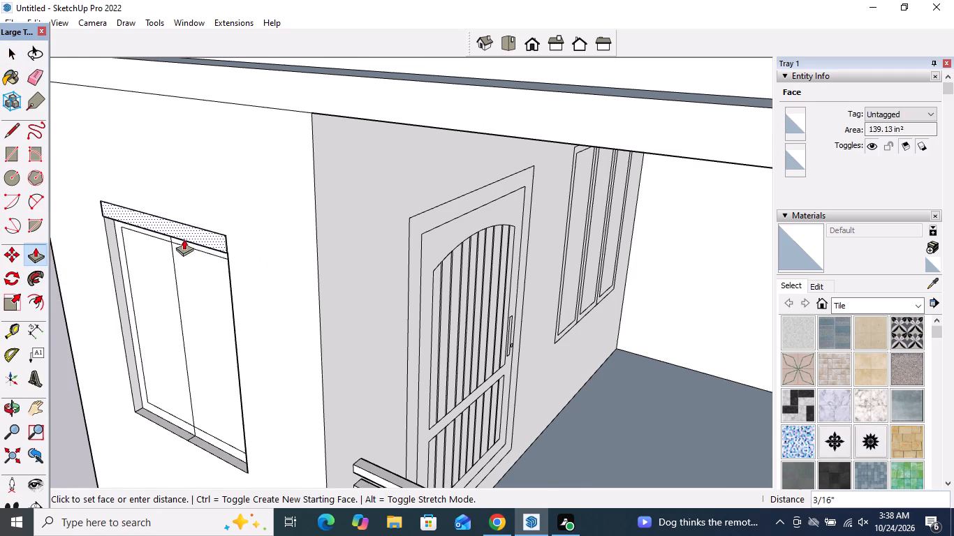
pyautogui.moveTo(141, 248); pyautogui.dragTo(108, 126, button='middle')
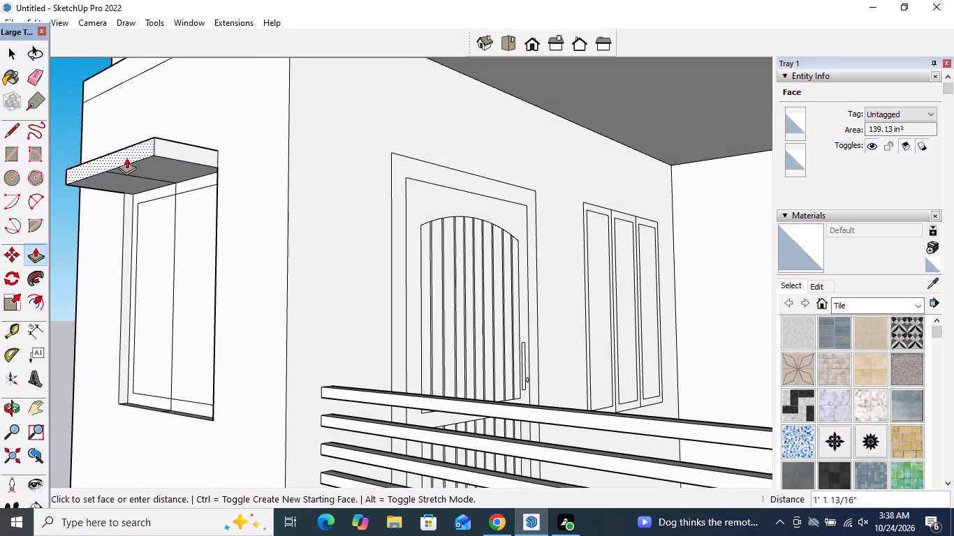
pyautogui.click(127, 158)
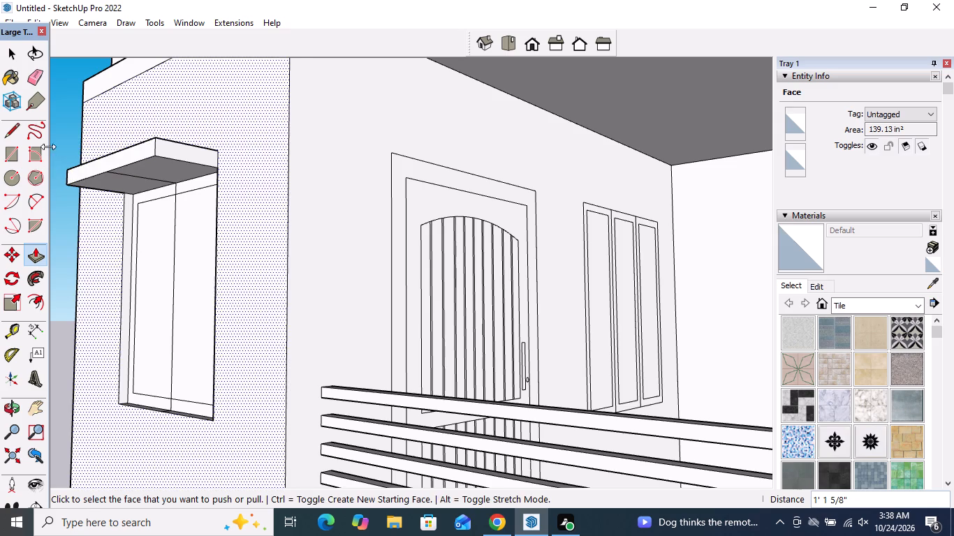
# Erase the stray edge on the underside of the sunshade.
pyautogui.click(36, 82)
pyautogui.scroll(2, 177, 179)
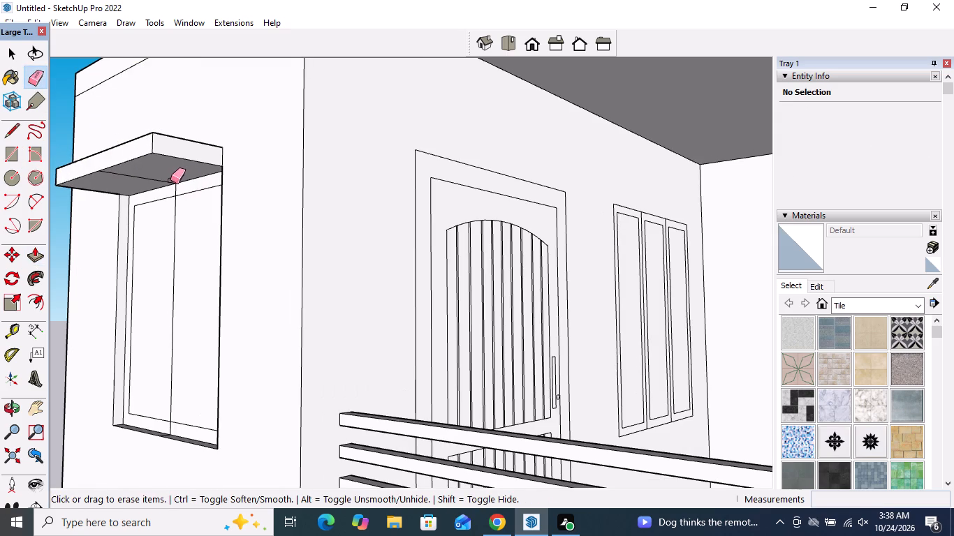
pyautogui.click(164, 183)
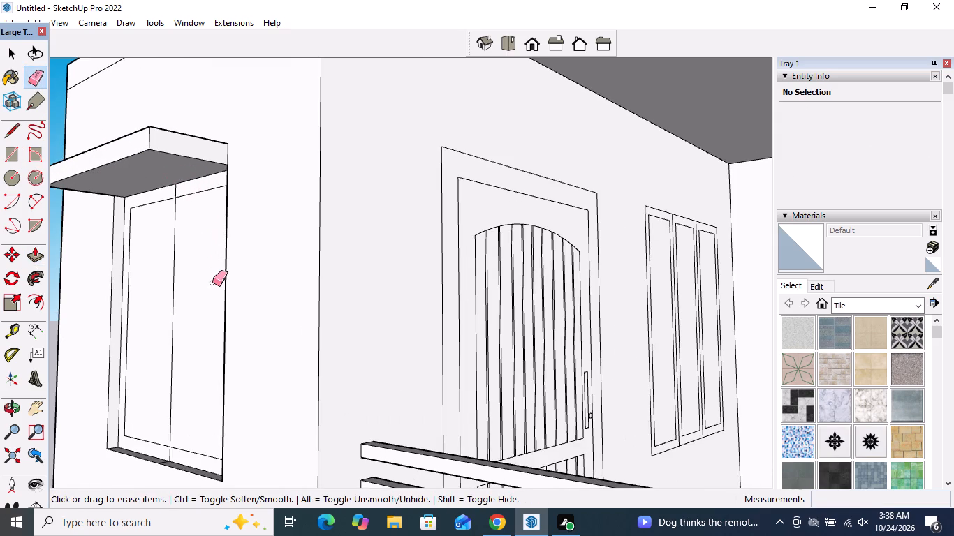
pyautogui.press('space')
# Draw a sloping line on the sunshade's end face, from its top corner at the wall to mid-height of the front edge.
pyautogui.moveTo(212, 283); pyautogui.dragTo(225, 324, button='middle')
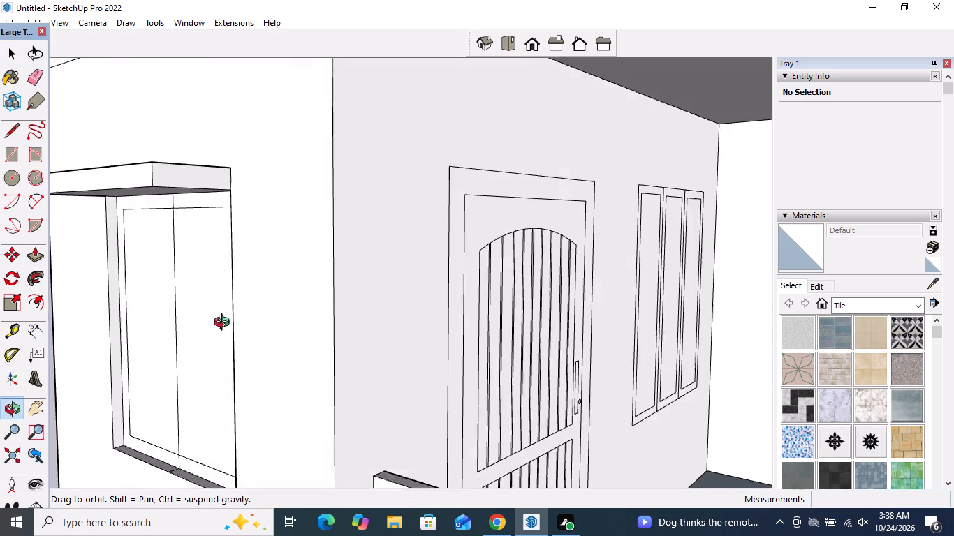
pyautogui.moveTo(225, 324); pyautogui.dragTo(228, 389, button='middle')
pyautogui.scroll(3, 137, 202)
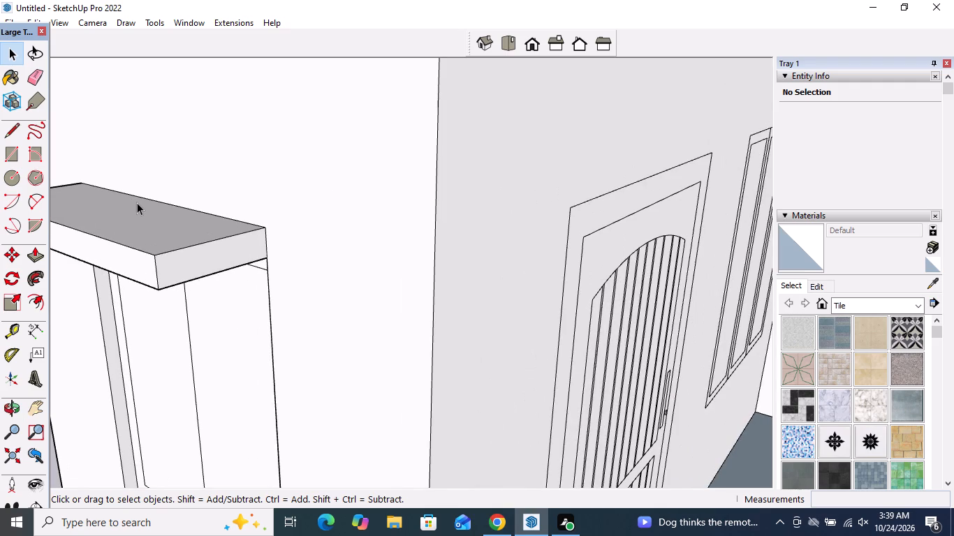
pyautogui.click(13, 131)
pyautogui.scroll(3, 229, 236)
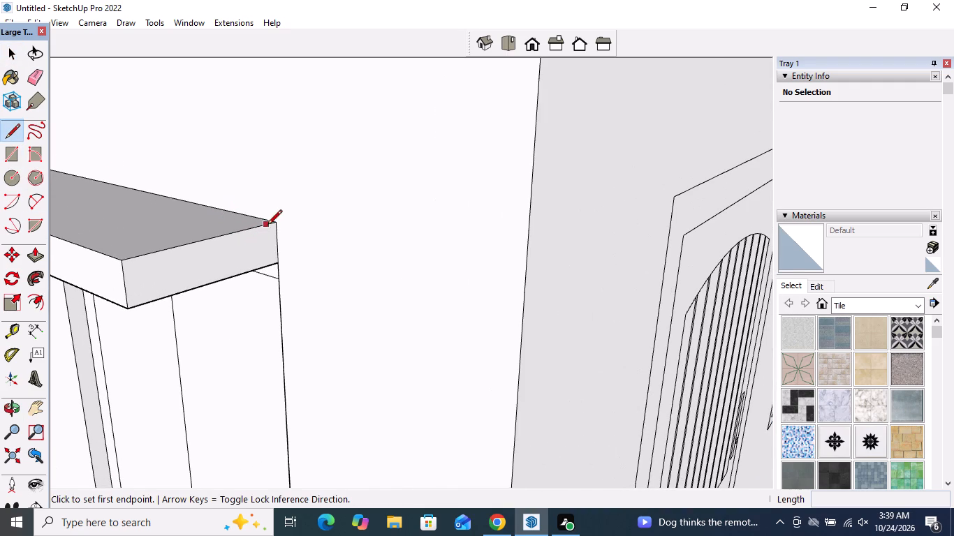
pyautogui.click(275, 223)
pyautogui.click(125, 284)
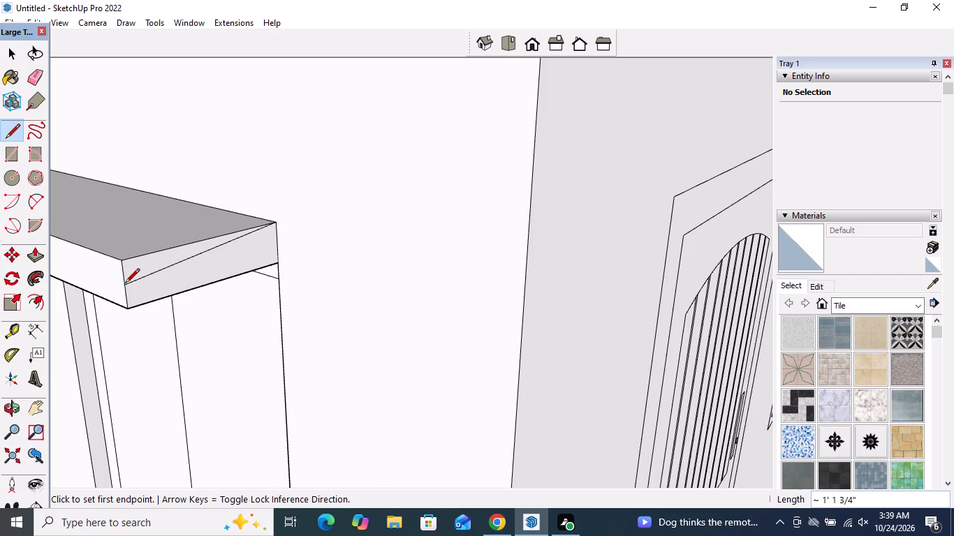
# Push/Pull the triangle above the sloping line along the sunshade's full 3' 4 3/16" length to slope its top.
pyautogui.scroll(-10, 169, 284)
pyautogui.moveTo(139, 276); pyautogui.dragTo(183, 275, button='middle')
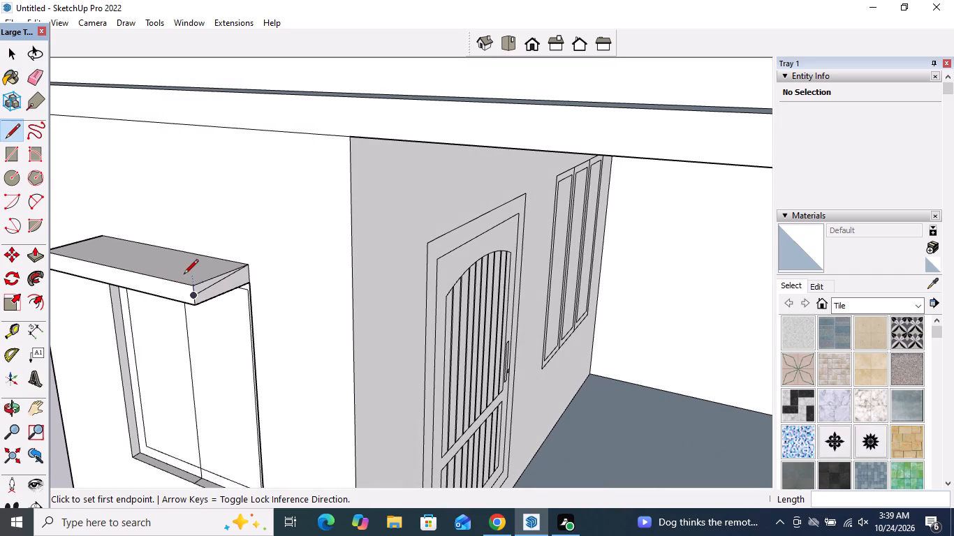
pyautogui.press('space')
pyautogui.click(40, 255)
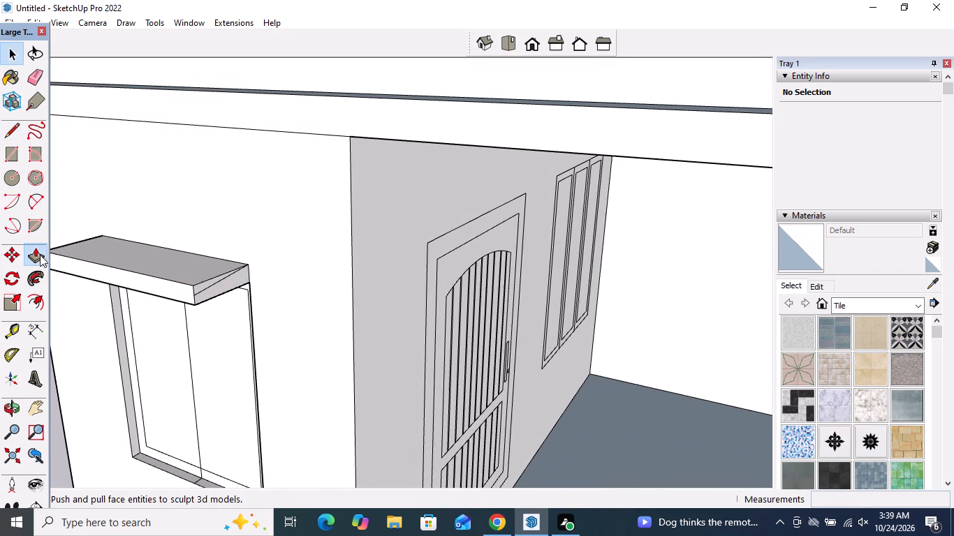
pyautogui.scroll(-4, 288, 334)
pyautogui.scroll(7, 231, 314)
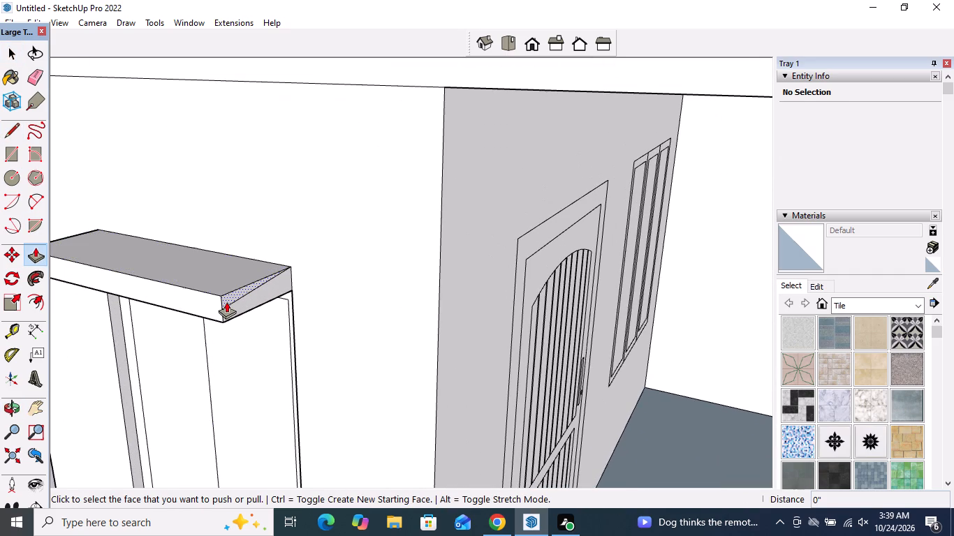
pyautogui.click(226, 301)
pyautogui.scroll(-11, 189, 294)
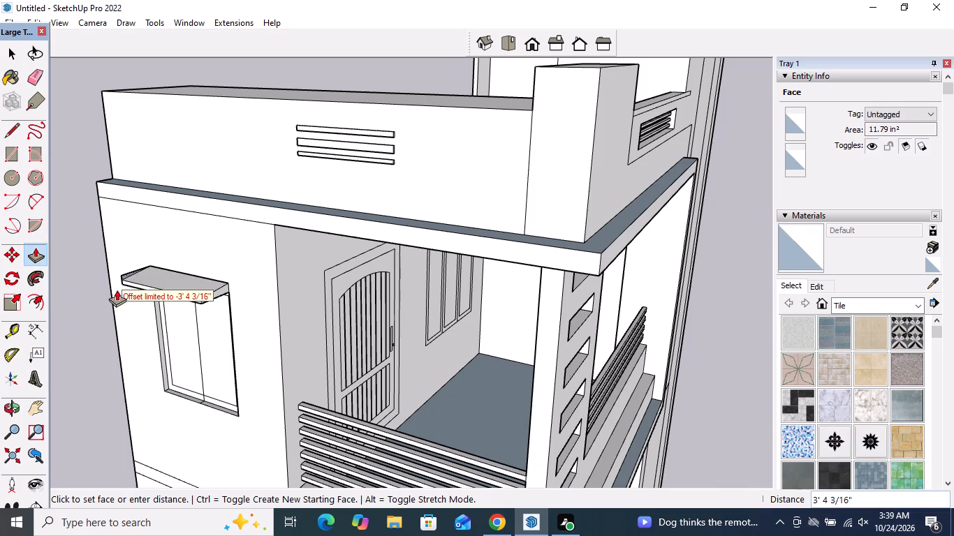
pyautogui.scroll(15, 116, 274)
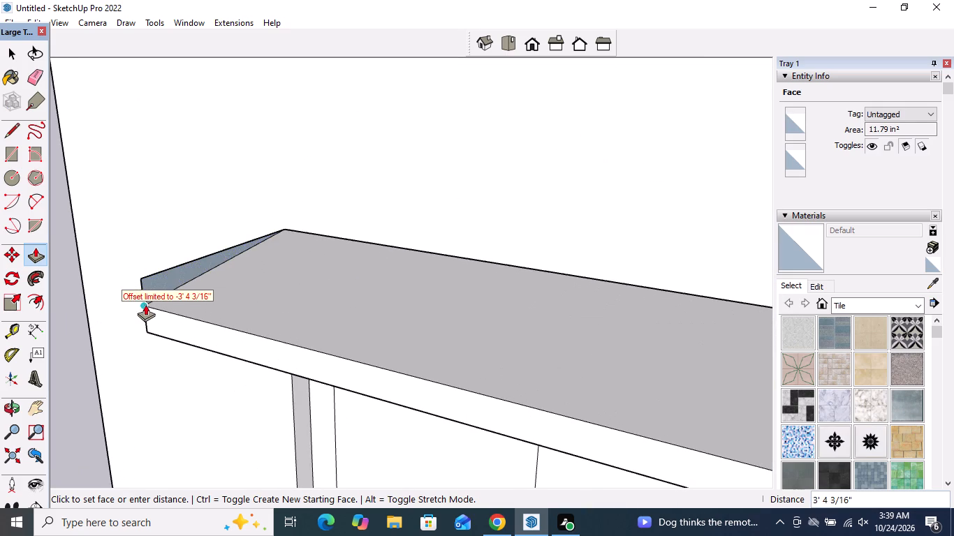
pyautogui.click(145, 304)
pyautogui.press('space')
# Examine the sloped sunshade and recessed window from below, from the front corner and from the side of the house.
pyautogui.scroll(-17, 219, 234)
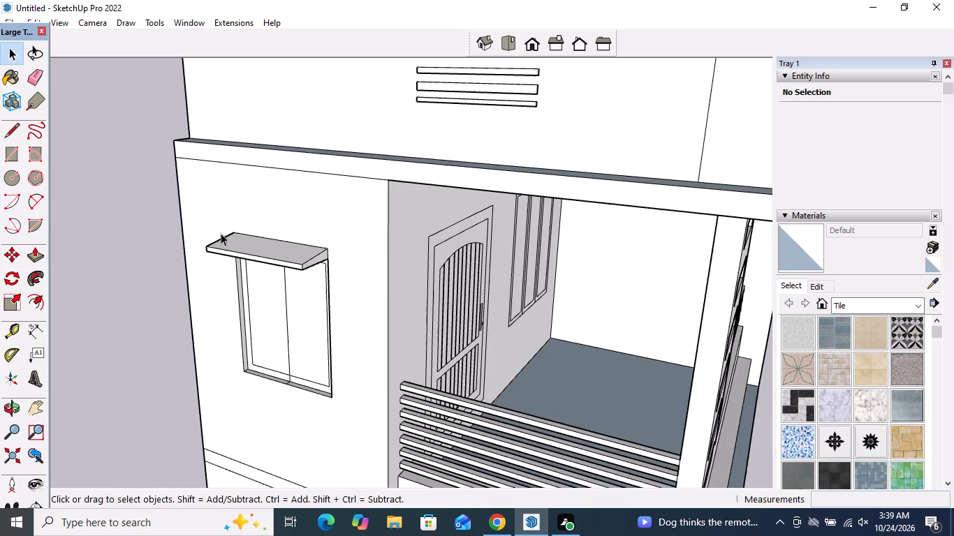
pyautogui.moveTo(294, 283); pyautogui.dragTo(129, 193, button='middle')
pyautogui.scroll(3, 210, 241)
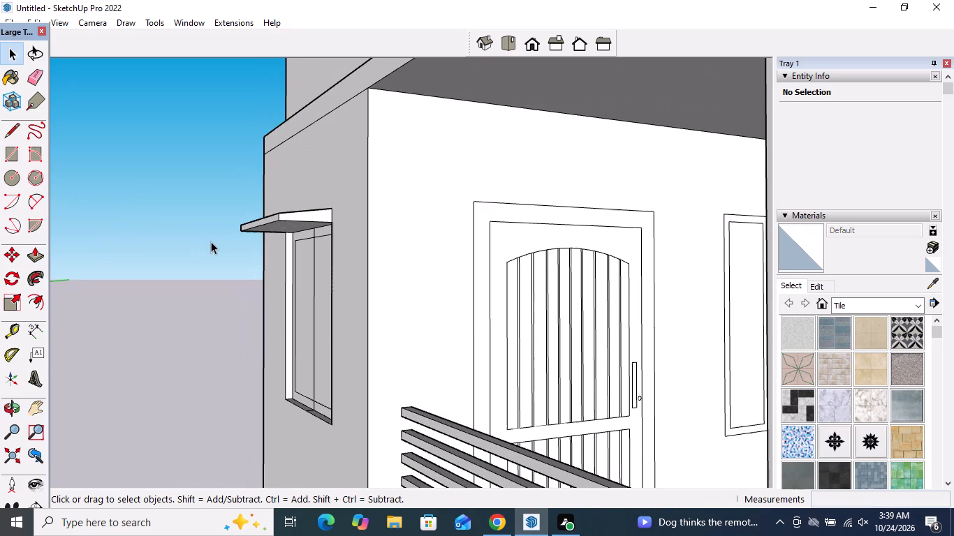
pyautogui.scroll(-8, 264, 174)
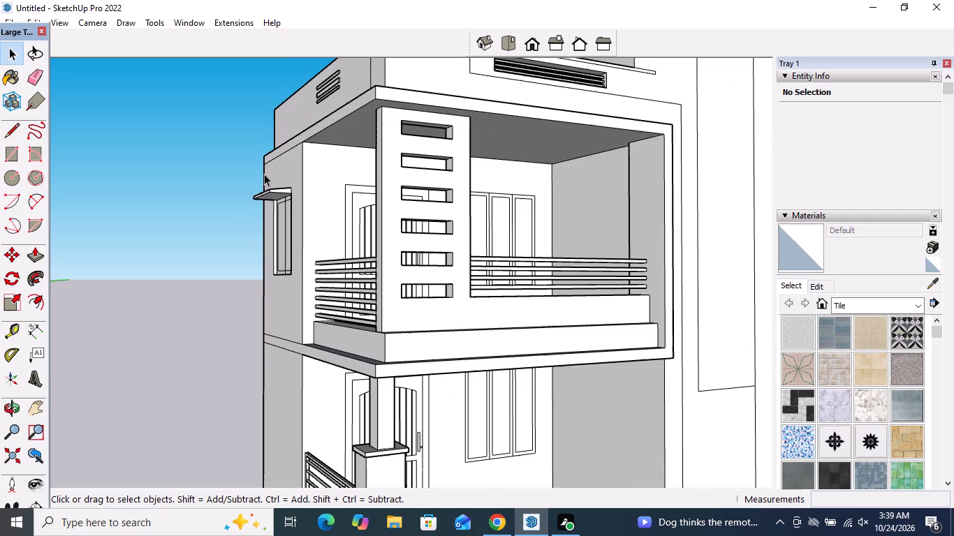
pyautogui.scroll(-5, 264, 174)
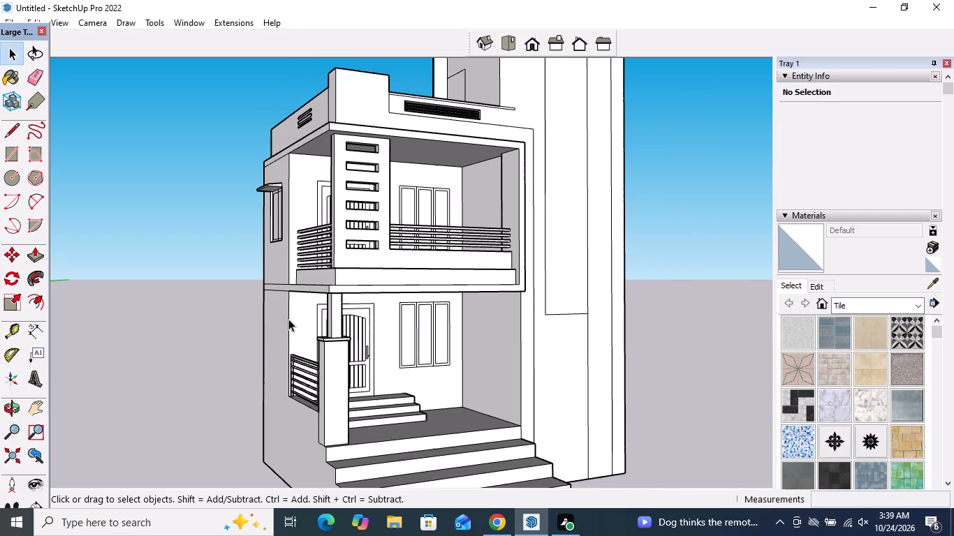
pyautogui.moveTo(296, 321); pyautogui.dragTo(521, 348, button='middle')
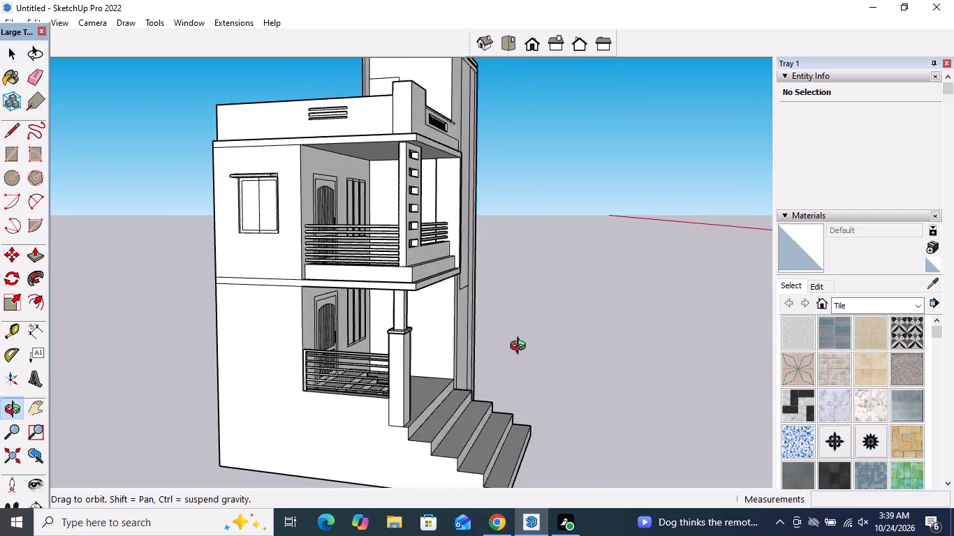
pyautogui.moveTo(521, 348); pyautogui.dragTo(543, 353, button='middle')
pyautogui.scroll(4, 222, 151)
pyautogui.scroll(4, 270, 192)
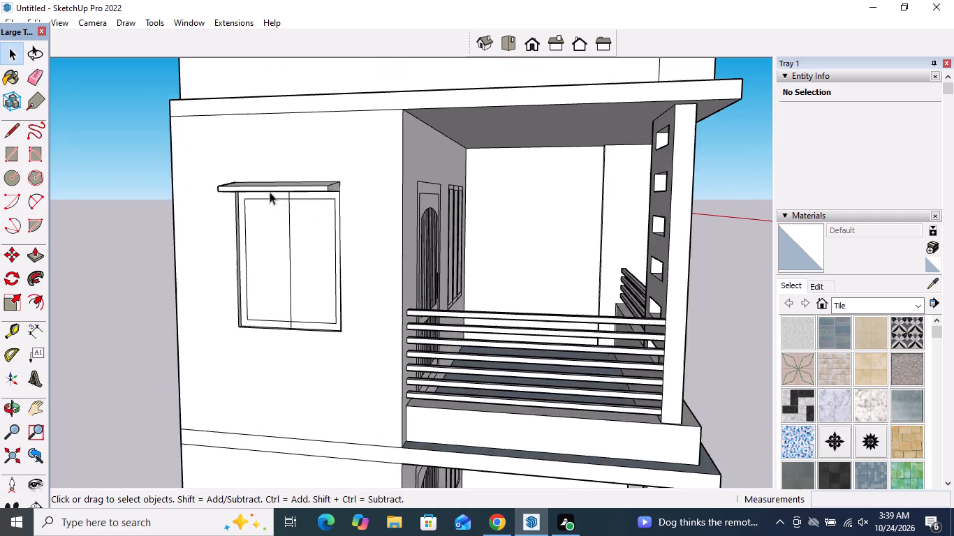
# Examine the recessed window and sloped sunshade from close up, above and the balcony corner, along with the overall facade.
pyautogui.scroll(5, 270, 192)
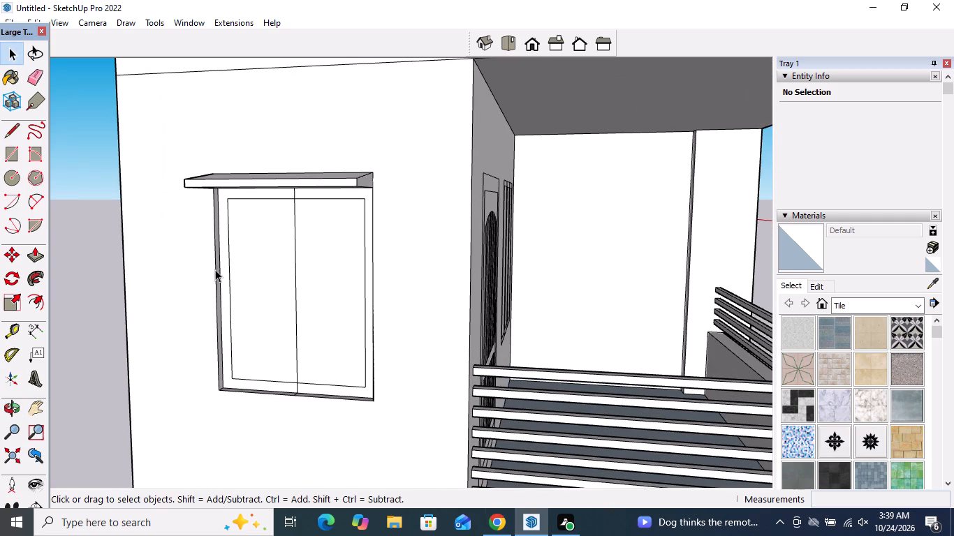
pyautogui.moveTo(260, 173); pyautogui.dragTo(220, 230, button='middle')
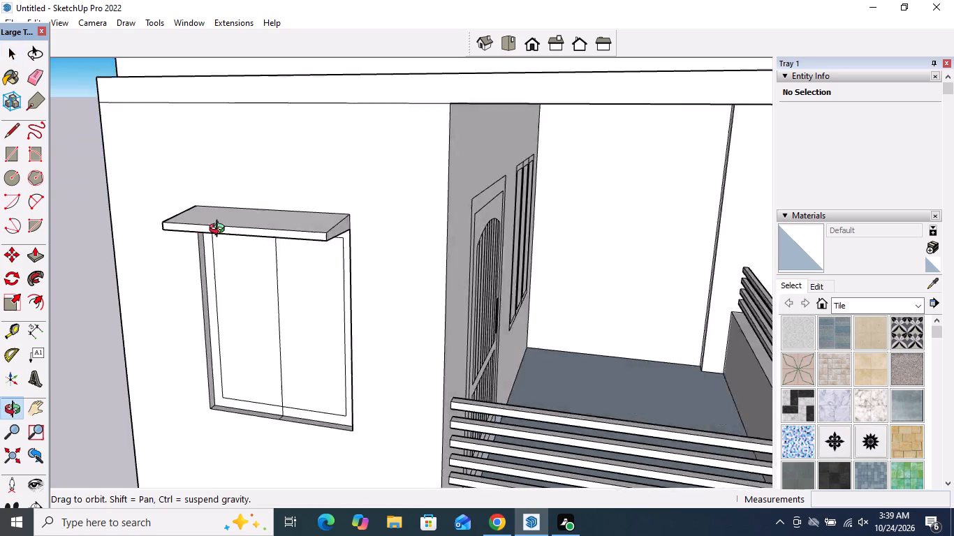
pyautogui.moveTo(220, 230); pyautogui.dragTo(164, 246, button='middle')
pyautogui.scroll(-5, 256, 215)
pyautogui.moveTo(252, 245); pyautogui.dragTo(348, 89, button='middle')
pyautogui.scroll(-5, 307, 217)
pyautogui.moveTo(309, 193); pyautogui.dragTo(194, 283, button='middle')
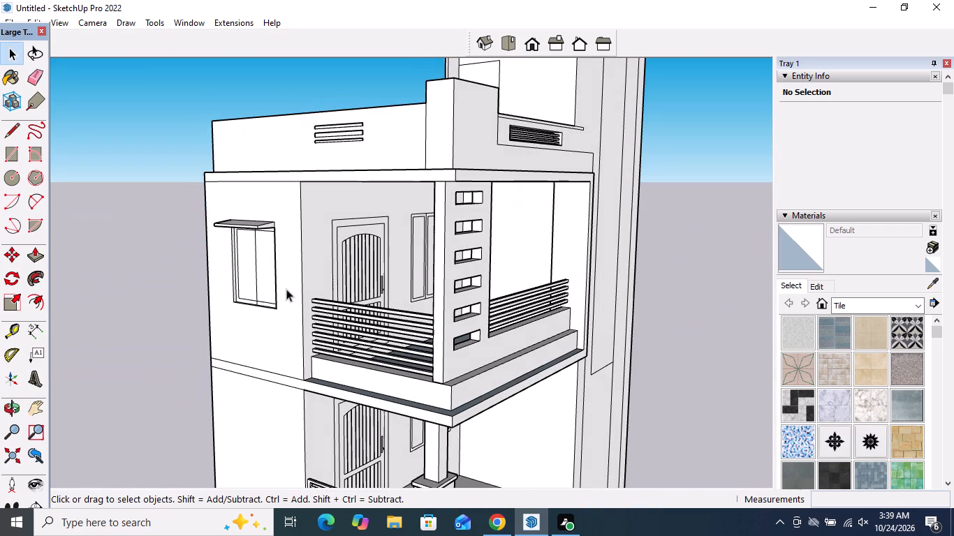
pyautogui.scroll(-4, 283, 146)
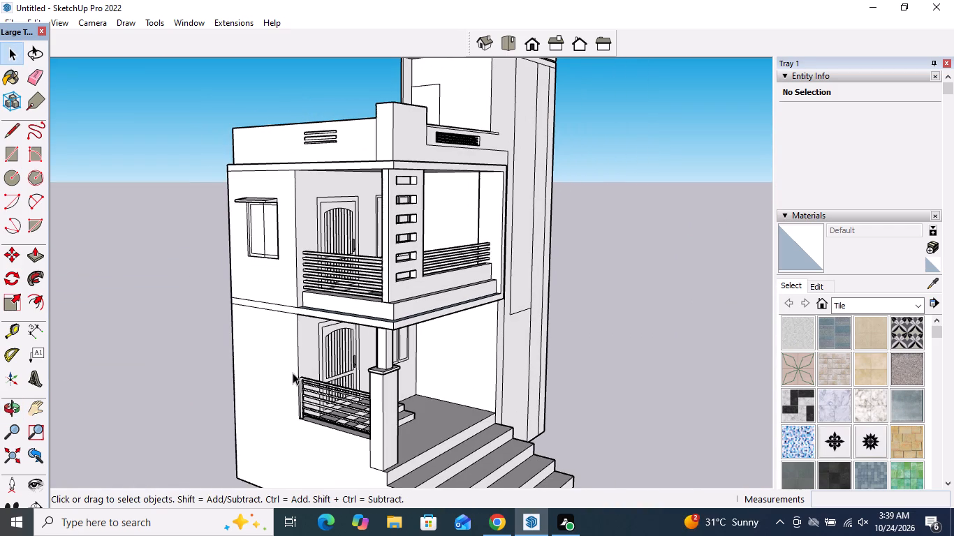
pyautogui.moveTo(293, 373); pyautogui.dragTo(596, 362, button='middle')
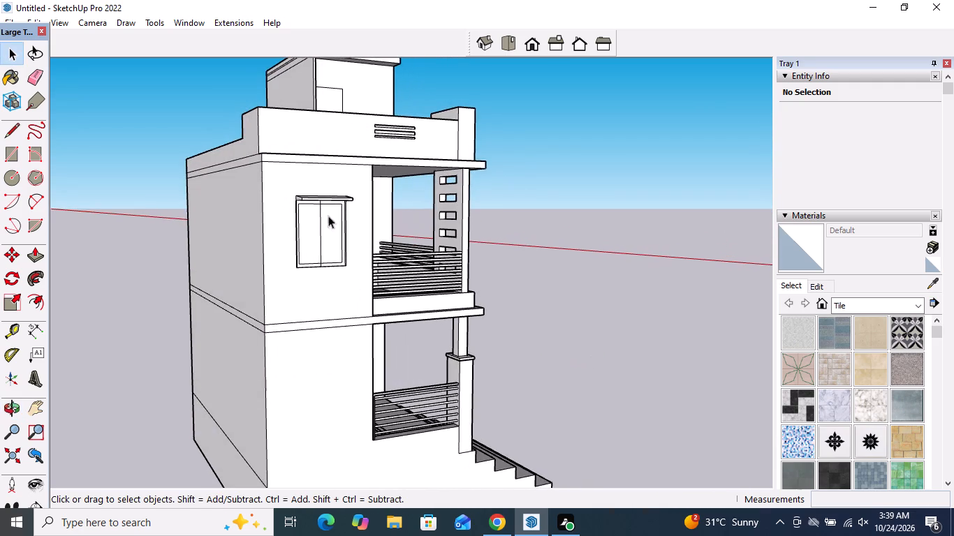
# Select the upper-floor side window's two frame faces and two panes with their edges, plus the sunshade's underside.
pyautogui.scroll(13, 288, 195)
pyautogui.moveTo(327, 253); pyautogui.dragTo(325, 206, button='middle')
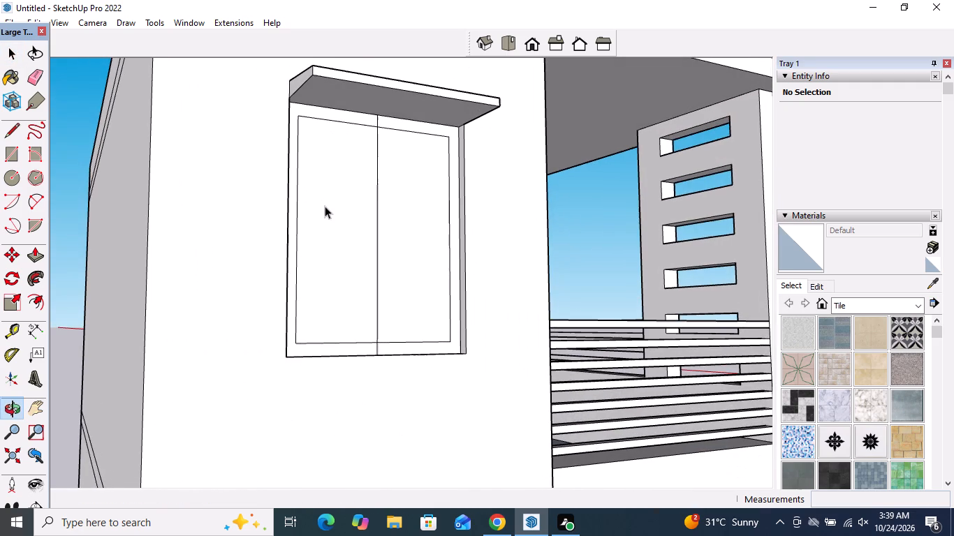
pyautogui.doubleClick(384, 118)
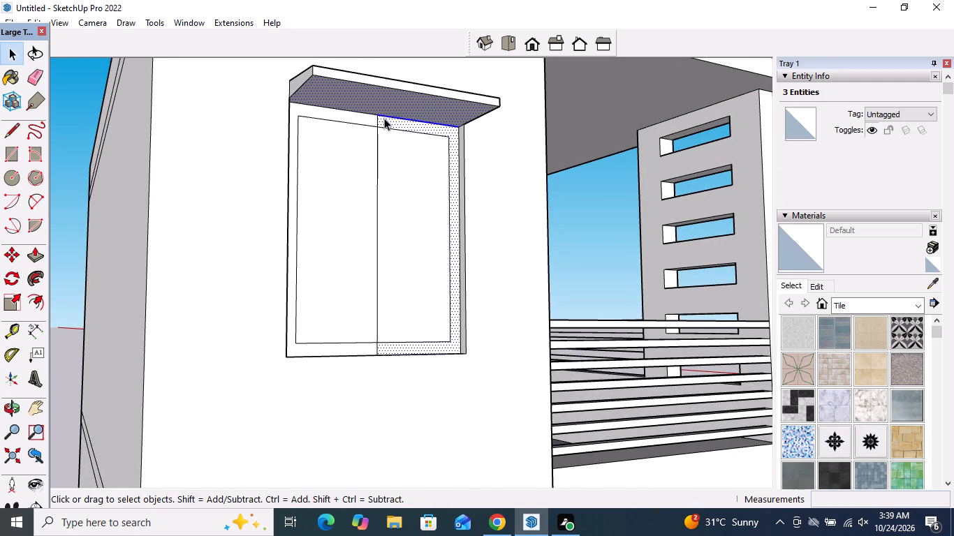
pyautogui.keyDown('ctrl'); pyautogui.doubleClick(348, 117); pyautogui.keyUp('ctrl')
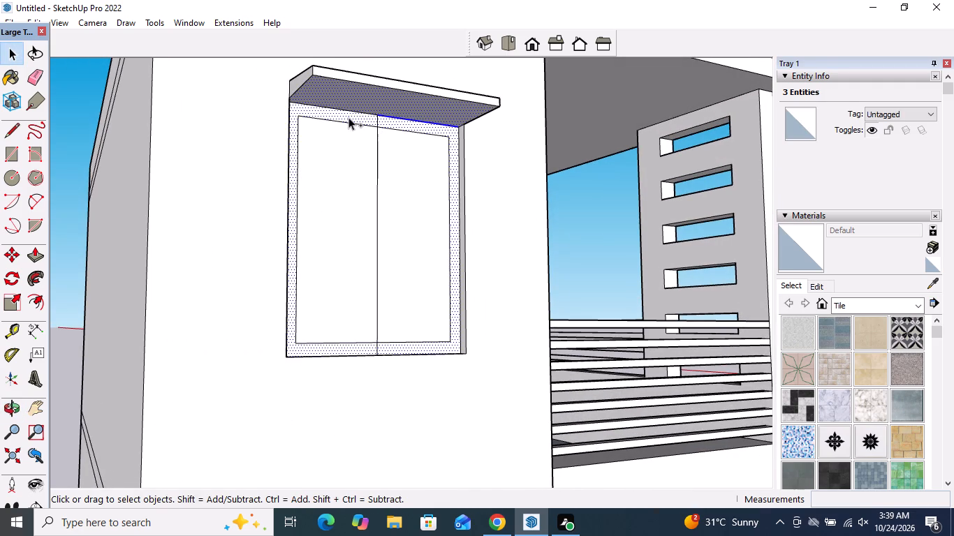
pyautogui.keyDown('ctrl'); pyautogui.doubleClick(348, 97); pyautogui.keyUp('ctrl')
pyautogui.keyDown('ctrl'); pyautogui.doubleClick(342, 185); pyautogui.keyUp('ctrl')
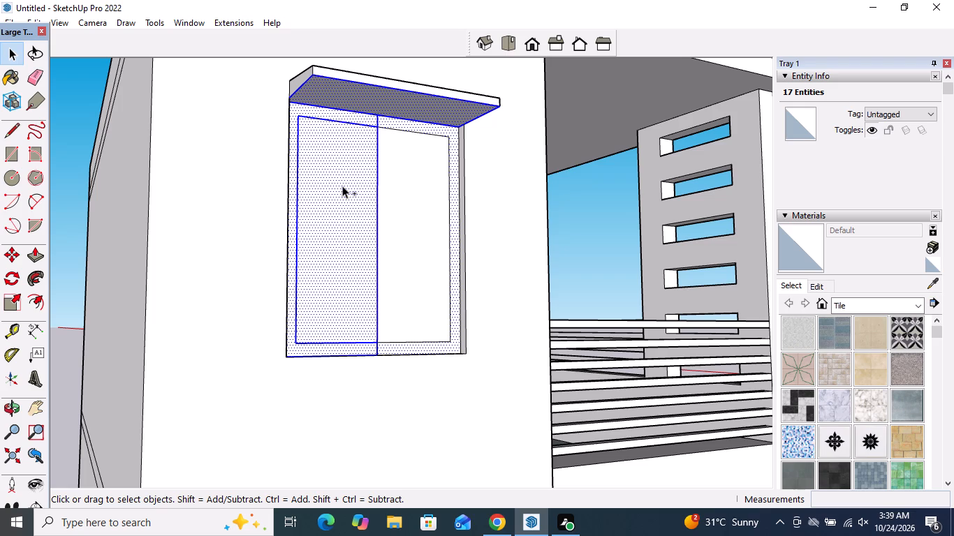
pyautogui.keyDown('ctrl'); pyautogui.doubleClick(413, 188); pyautogui.keyUp('ctrl')
pyautogui.keyDown('ctrl'); pyautogui.moveTo(405, 203); pyautogui.dragTo(369, 316, button='middle'); pyautogui.keyUp('ctrl')
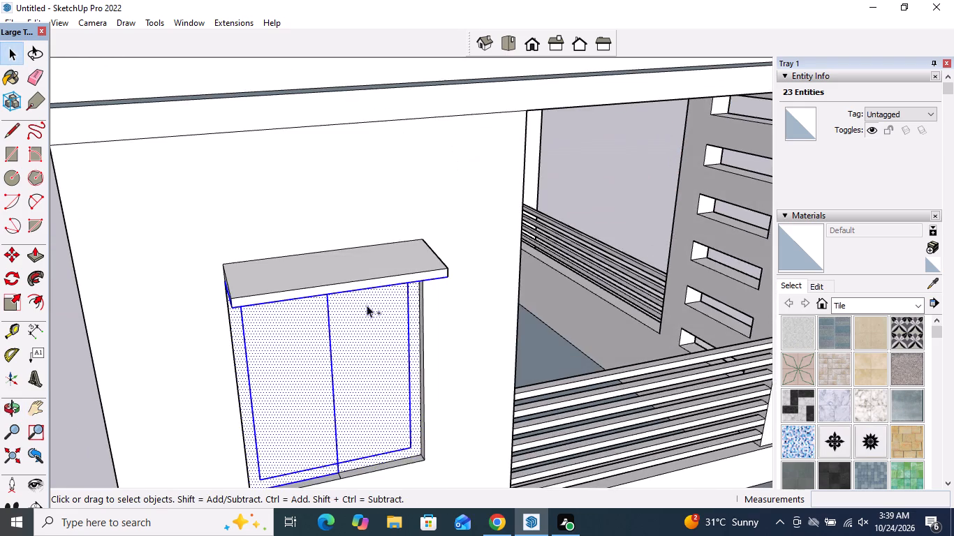
pyautogui.keyDown('ctrl'); pyautogui.scroll(-3, 362, 288); pyautogui.keyUp('ctrl')
pyautogui.keyDown('ctrl'); pyautogui.scroll(6, 386, 415); pyautogui.keyUp('ctrl')
pyautogui.keyDown('ctrl'); pyautogui.scroll(-4, 372, 267); pyautogui.keyUp('ctrl')
pyautogui.keyDown('ctrl'); pyautogui.scroll(2, 371, 444); pyautogui.keyUp('ctrl')
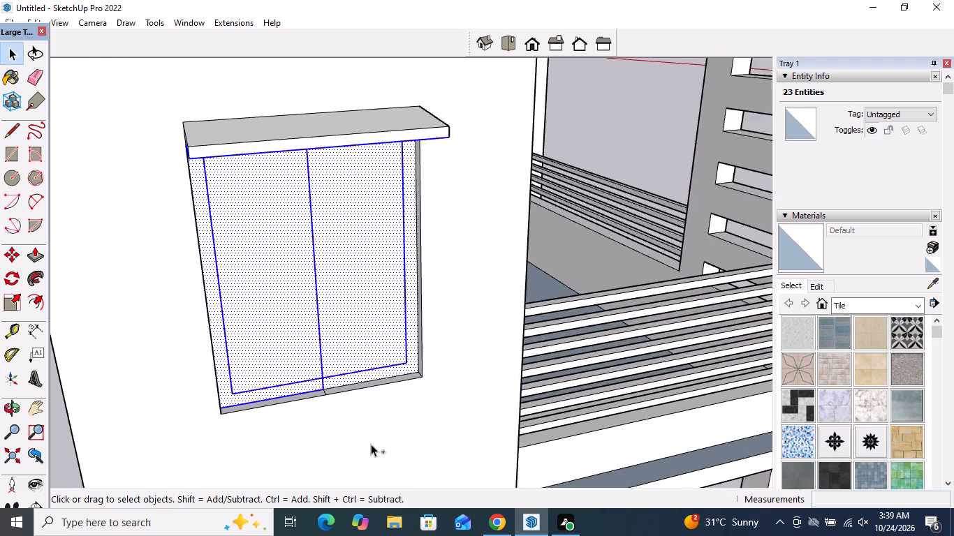
pyautogui.keyDown('ctrl'); pyautogui.scroll(2, 371, 444); pyautogui.keyUp('ctrl')
pyautogui.keyDown('ctrl'); pyautogui.scroll(9, 348, 378); pyautogui.keyUp('ctrl')
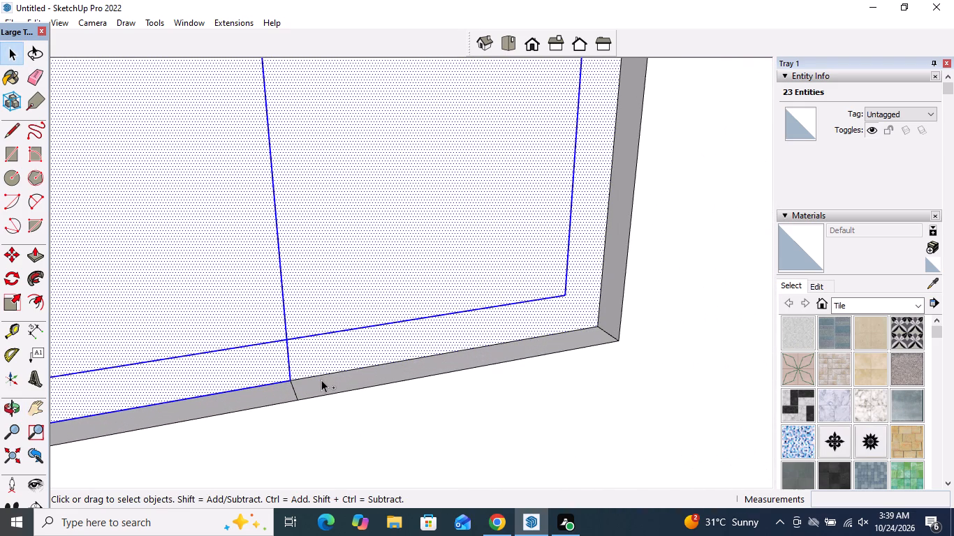
pyautogui.keyDown('ctrl'); pyautogui.doubleClick(332, 359); pyautogui.keyUp('ctrl')
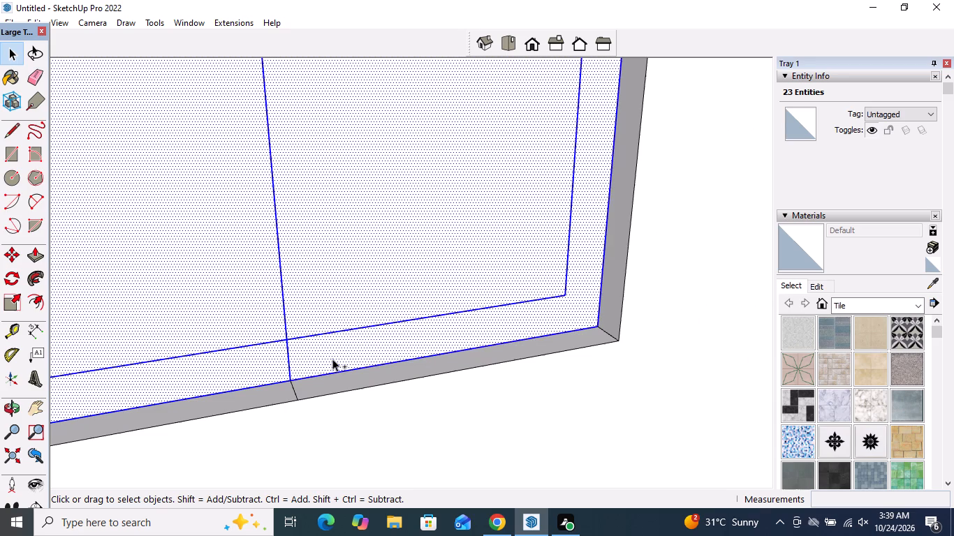
# Add the sunshade's sloped top, front face and both end faces with their edges to the window selection.
pyautogui.keyDown('ctrl'); pyautogui.scroll(-10, 332, 359); pyautogui.keyUp('ctrl')
pyautogui.keyDown('ctrl'); pyautogui.moveTo(366, 349); pyautogui.dragTo(226, 348, button='middle'); pyautogui.keyUp('ctrl')
pyautogui.keyDown('ctrl'); pyautogui.scroll(-5, 233, 345); pyautogui.keyUp('ctrl')
pyautogui.keyDown('ctrl'); pyautogui.scroll(-6, 325, 316); pyautogui.keyUp('ctrl')
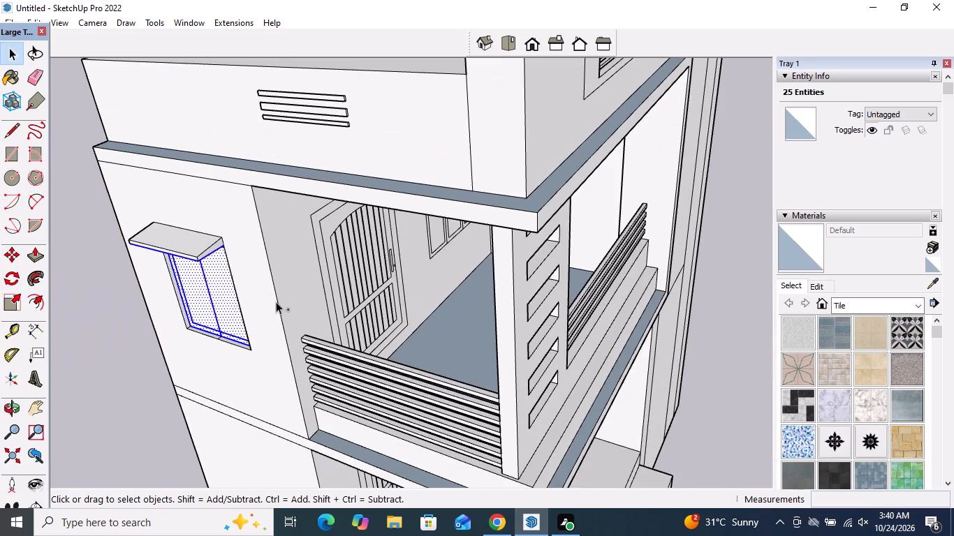
pyautogui.keyDown('ctrl'); pyautogui.scroll(10, 177, 258); pyautogui.keyUp('ctrl')
pyautogui.keyDown('ctrl'); pyautogui.doubleClick(185, 244); pyautogui.keyUp('ctrl')
pyautogui.keyDown('ctrl'); pyautogui.scroll(3, 277, 283); pyautogui.keyUp('ctrl')
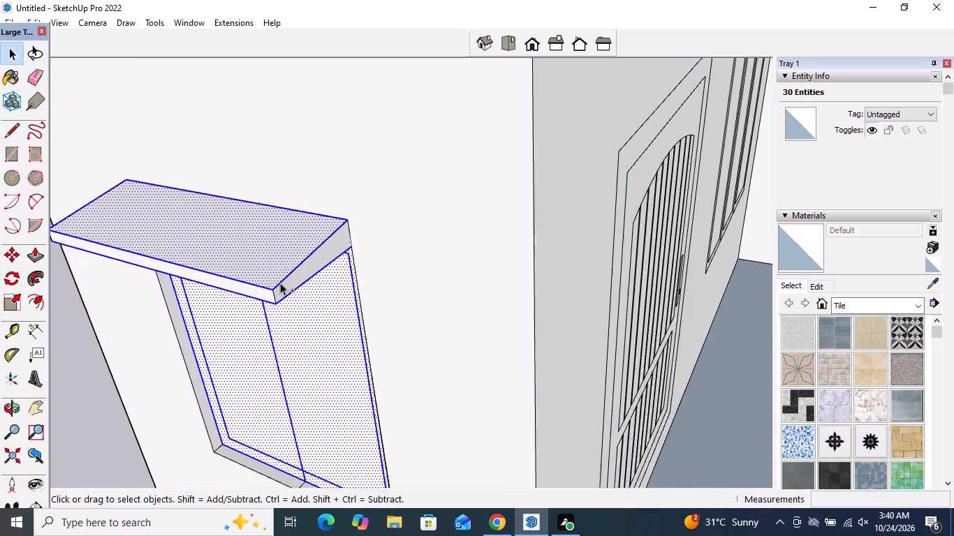
pyautogui.keyDown('ctrl'); pyautogui.scroll(1, 280, 283); pyautogui.keyUp('ctrl')
pyautogui.keyDown('ctrl'); pyautogui.doubleClick(287, 285); pyautogui.keyUp('ctrl')
pyautogui.keyDown('ctrl'); pyautogui.doubleClick(251, 290); pyautogui.keyUp('ctrl')
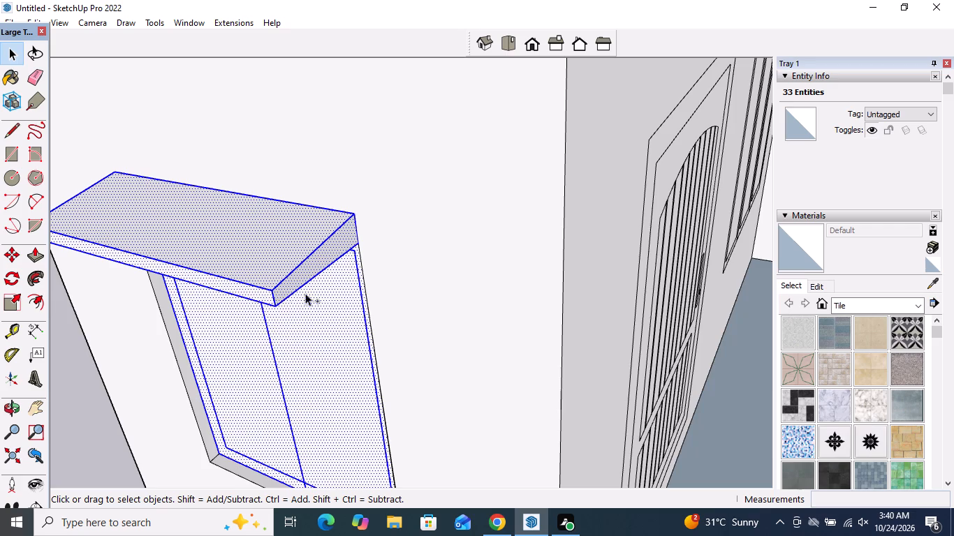
pyautogui.keyDown('ctrl'); pyautogui.scroll(-10, 335, 295); pyautogui.keyUp('ctrl')
pyautogui.keyDown('ctrl'); pyautogui.moveTo(238, 292); pyautogui.dragTo(684, 288, button='middle'); pyautogui.keyUp('ctrl')
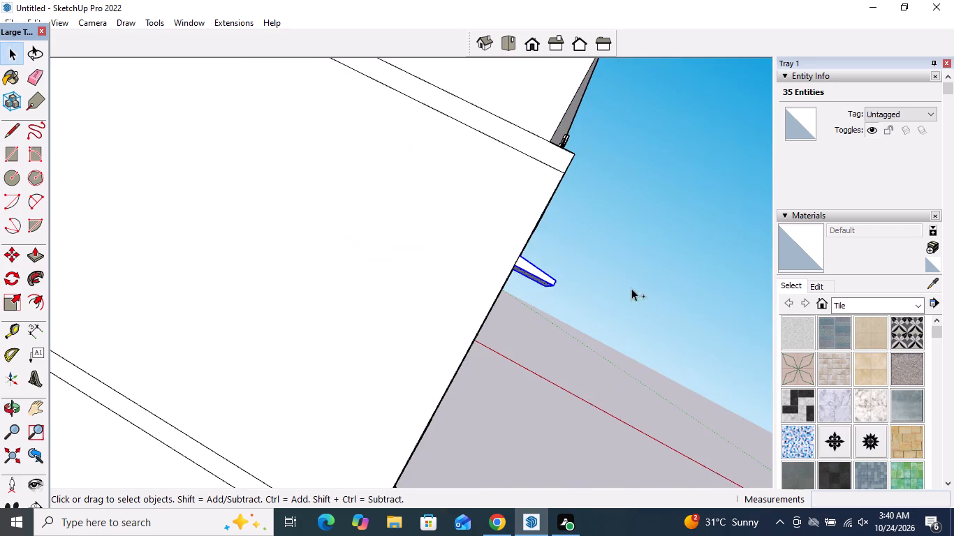
pyautogui.keyDown('ctrl'); pyautogui.scroll(7, 538, 272); pyautogui.keyUp('ctrl')
pyautogui.keyDown('ctrl'); pyautogui.moveTo(533, 267); pyautogui.dragTo(495, 250, button='middle'); pyautogui.keyUp('ctrl')
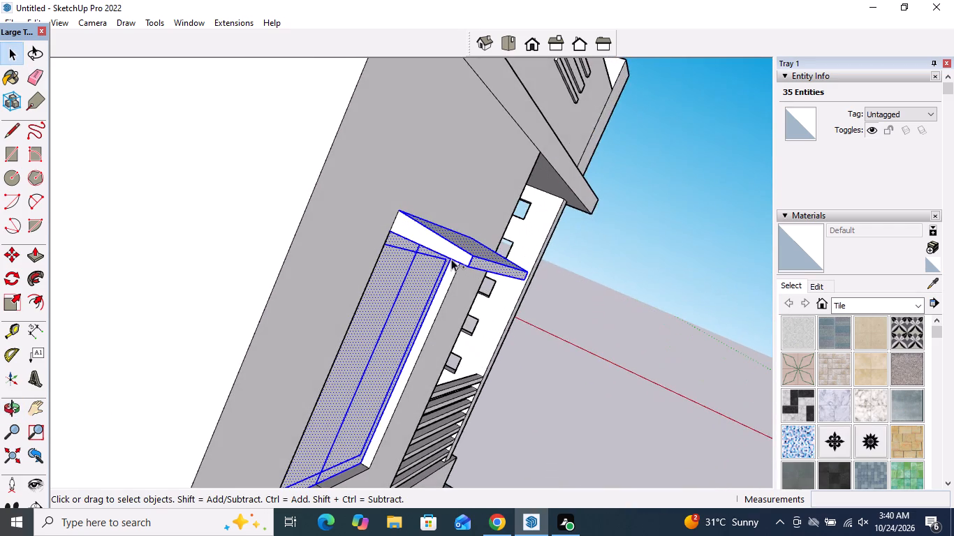
pyautogui.keyDown('ctrl'); pyautogui.scroll(3, 436, 257); pyautogui.keyUp('ctrl')
pyautogui.keyDown('ctrl'); pyautogui.doubleClick(426, 239); pyautogui.keyUp('ctrl')
pyautogui.keyDown('ctrl'); pyautogui.scroll(-5, 409, 240); pyautogui.keyUp('ctrl')
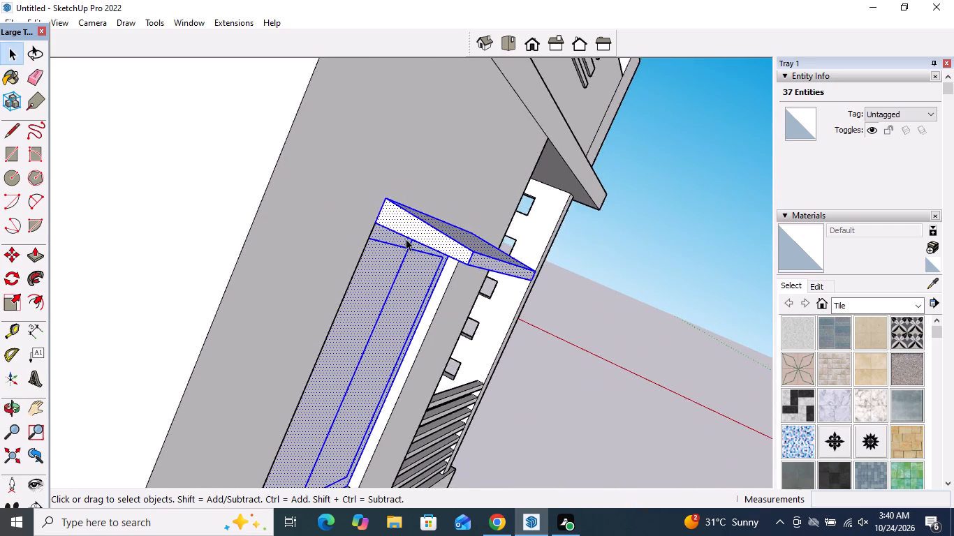
# Check the selected window and sunshade from below, both sides, above and close to the sill for missing faces or edges.
pyautogui.scroll(-10, 406, 238)
pyautogui.moveTo(425, 285); pyautogui.dragTo(203, 251, button='middle')
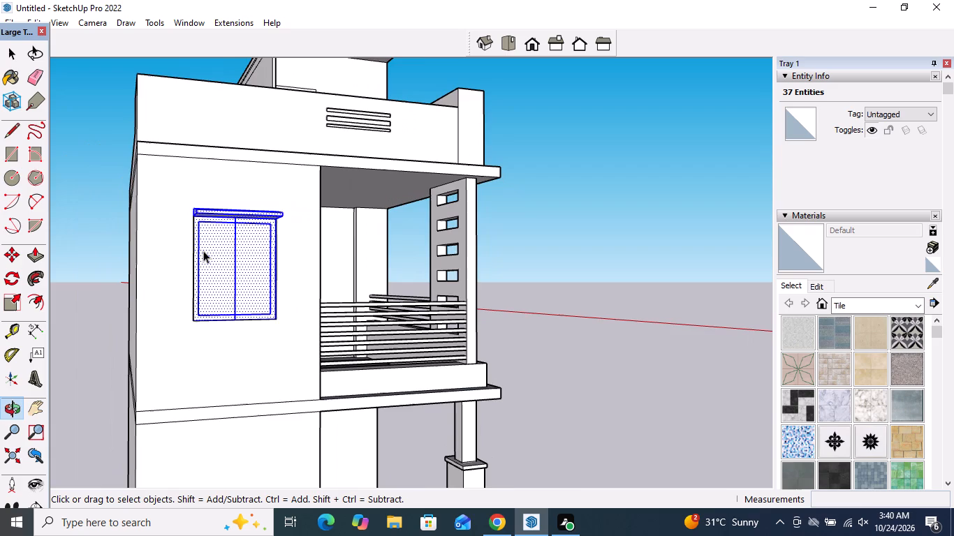
pyautogui.moveTo(203, 251); pyautogui.dragTo(204, 251, button='middle')
pyautogui.scroll(12, 207, 248)
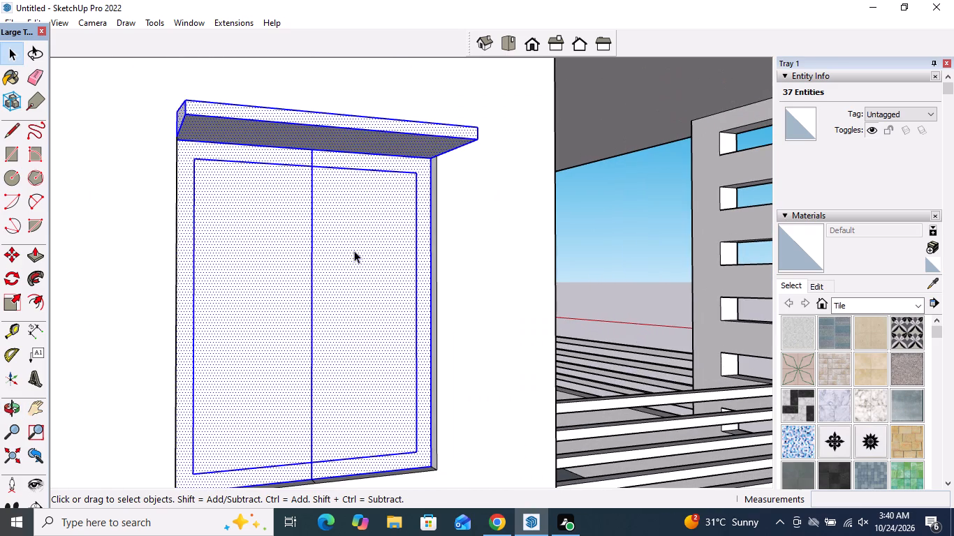
pyautogui.moveTo(388, 246); pyautogui.dragTo(198, 265, button='middle')
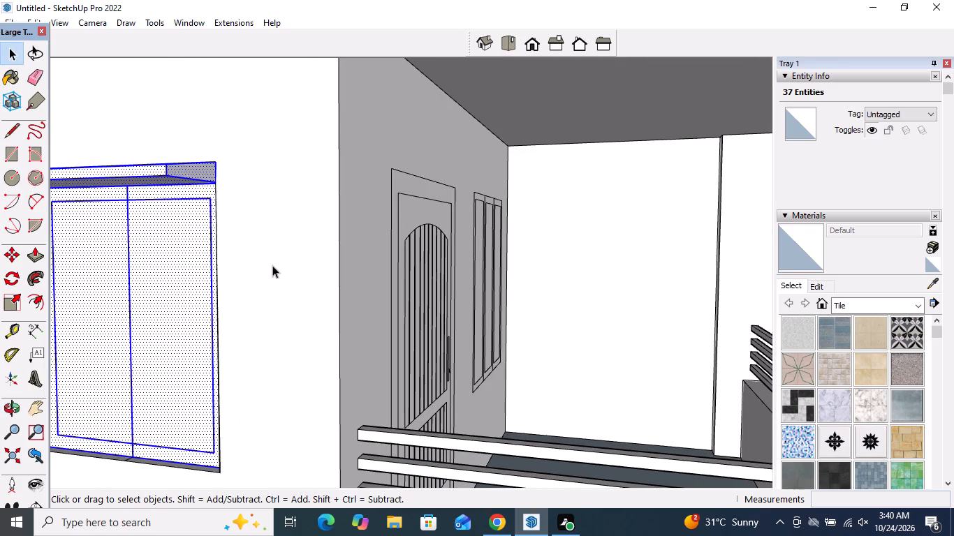
pyautogui.scroll(-5, 294, 265)
pyautogui.scroll(7, 188, 269)
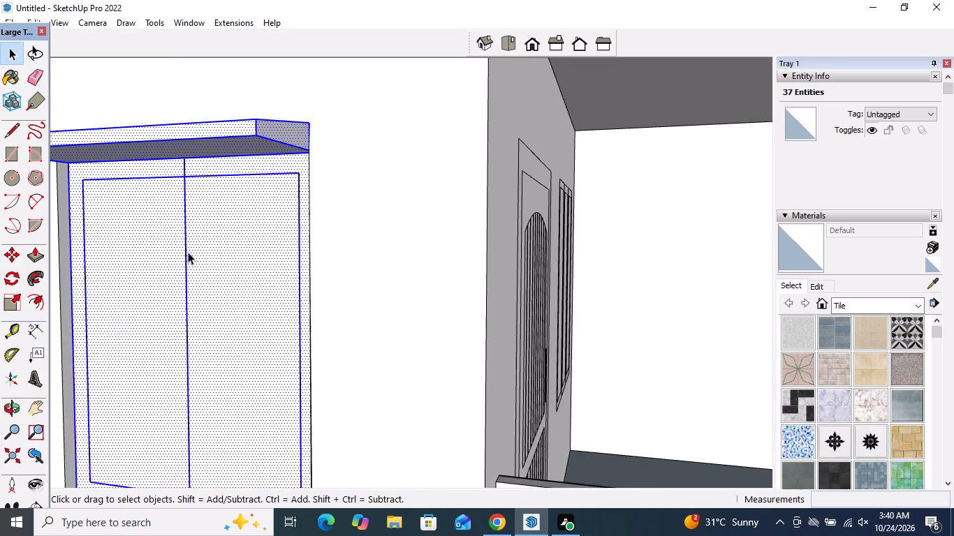
pyautogui.moveTo(188, 247); pyautogui.dragTo(226, 293, button='middle')
pyautogui.scroll(-10, 264, 218)
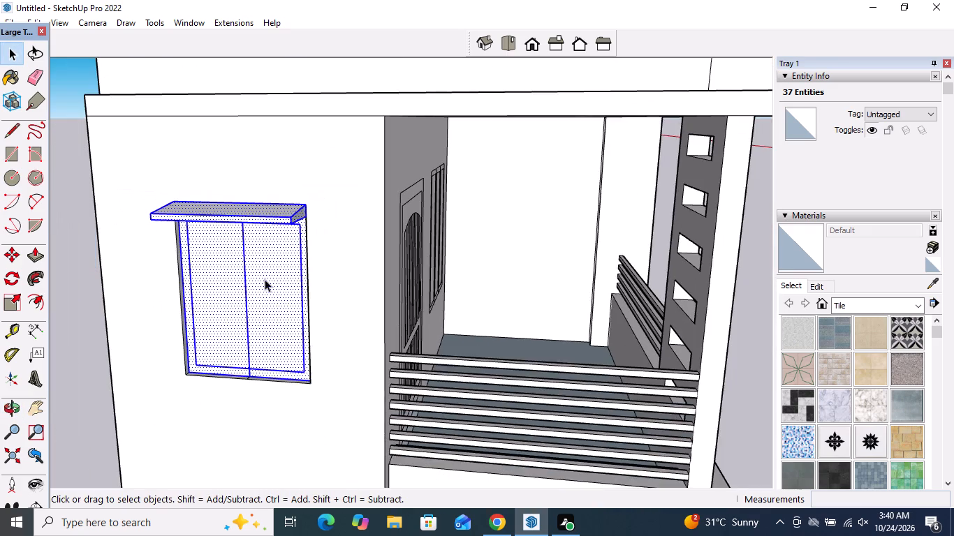
pyautogui.moveTo(278, 306); pyautogui.dragTo(437, 359, button='middle')
pyautogui.scroll(4, 367, 431)
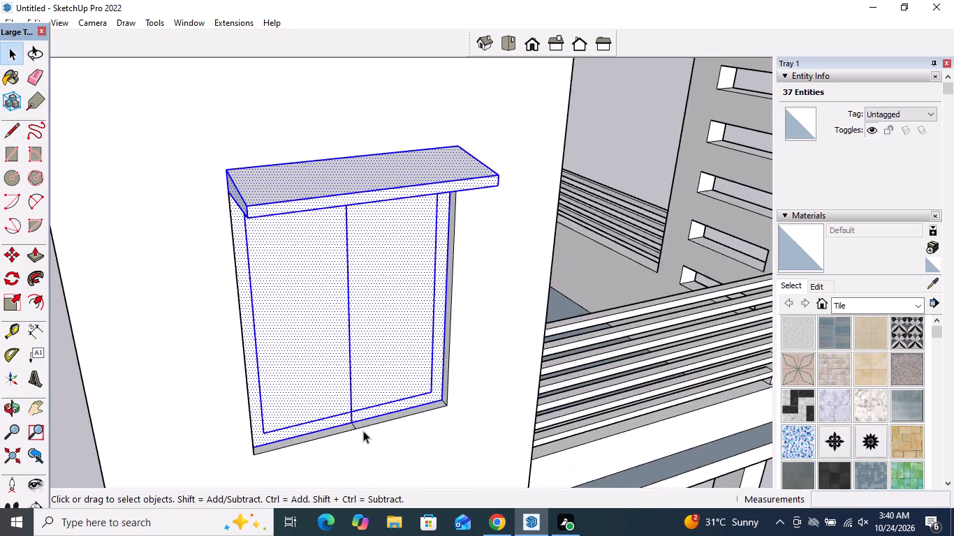
pyautogui.scroll(10, 362, 430)
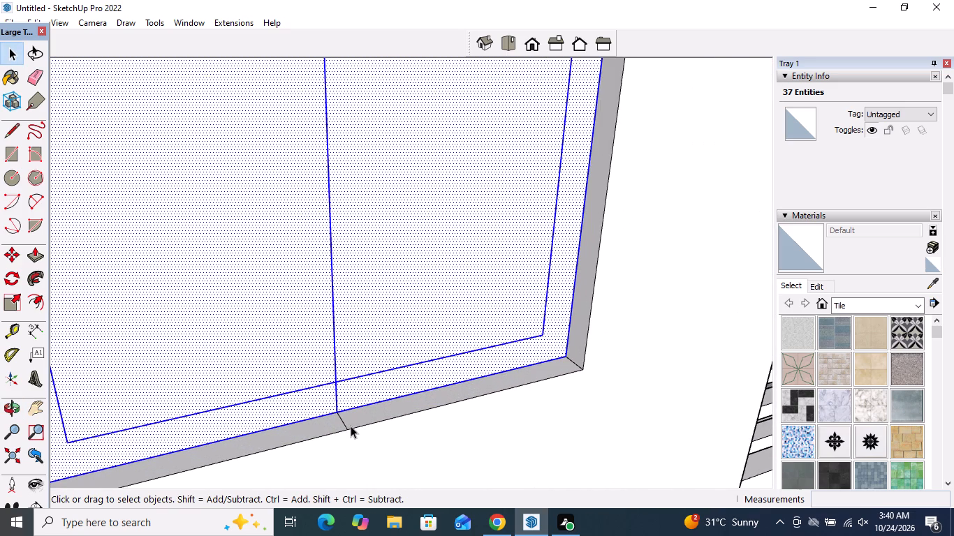
# Copy the selected window and sunshade straight down about 10' 2 3/16" along the blue axis onto the ground-floor side wall.
pyautogui.click(9, 254)
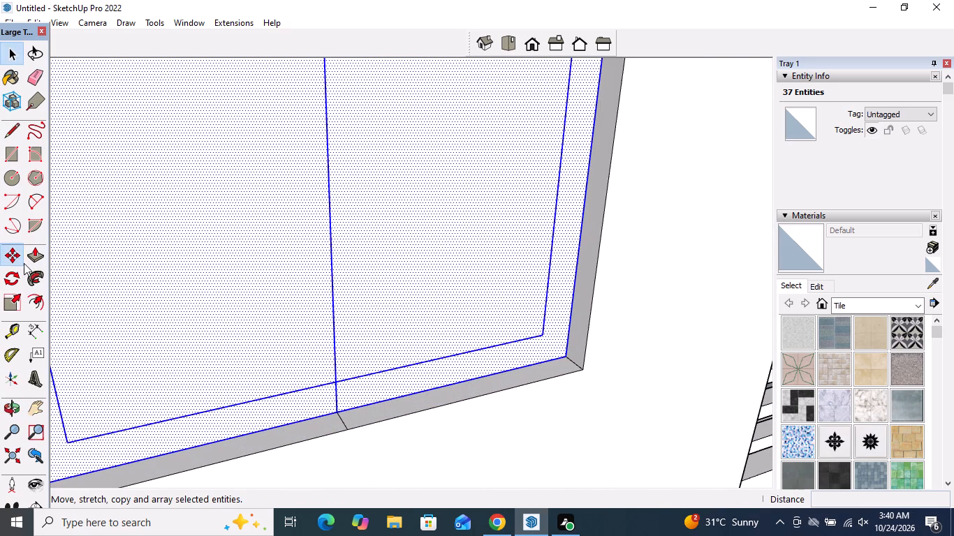
pyautogui.scroll(-20, 228, 275)
pyautogui.scroll(-11, 228, 275)
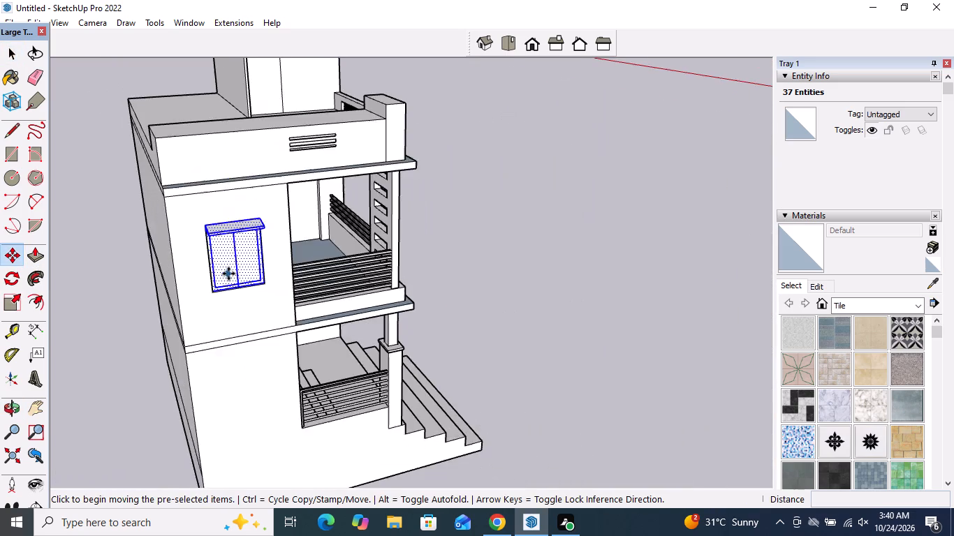
pyautogui.scroll(-3, 228, 274)
pyautogui.moveTo(368, 325); pyautogui.dragTo(80, 308, button='middle')
pyautogui.moveTo(339, 294); pyautogui.dragTo(272, 296, button='middle')
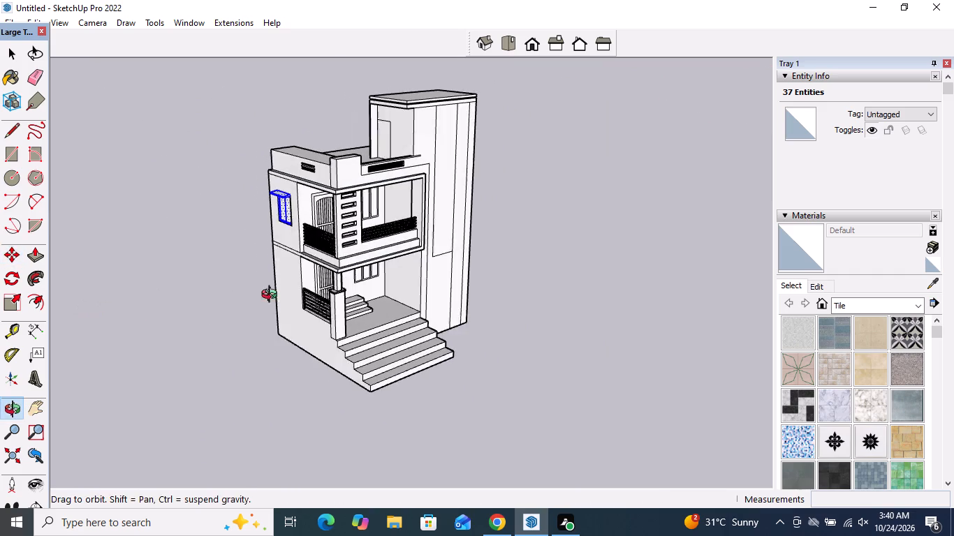
pyautogui.moveTo(272, 296); pyautogui.dragTo(249, 296, button='middle')
pyautogui.scroll(16, 301, 211)
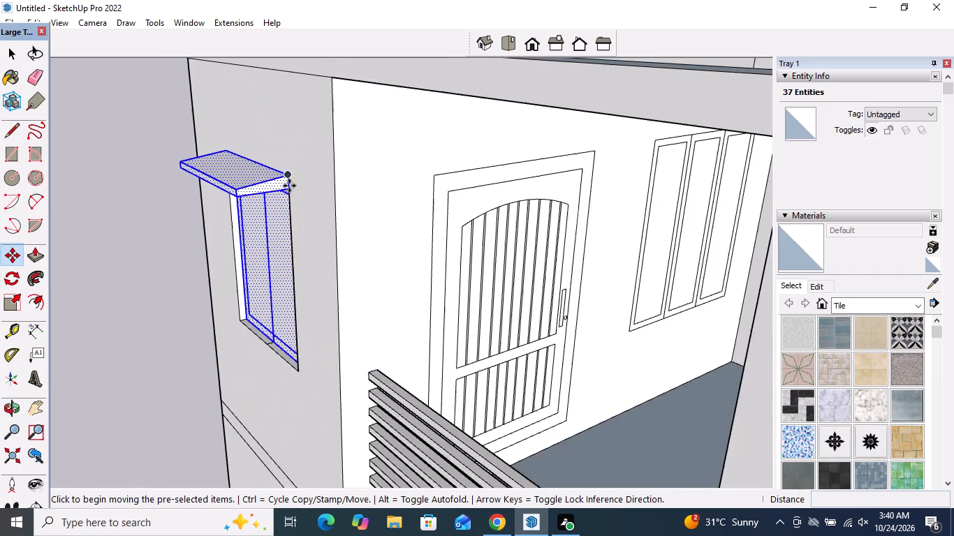
pyautogui.scroll(6, 289, 186)
pyautogui.click(286, 168)
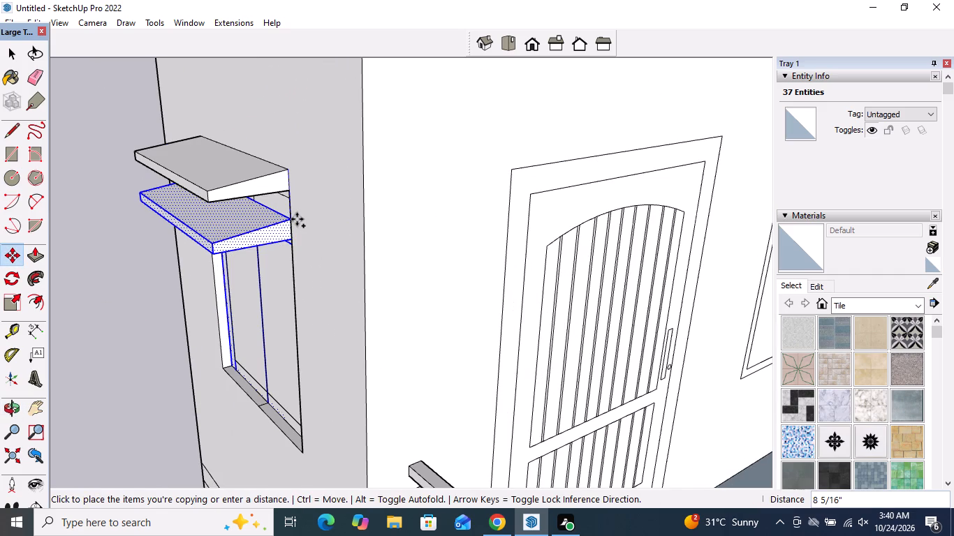
pyautogui.scroll(-13, 297, 219)
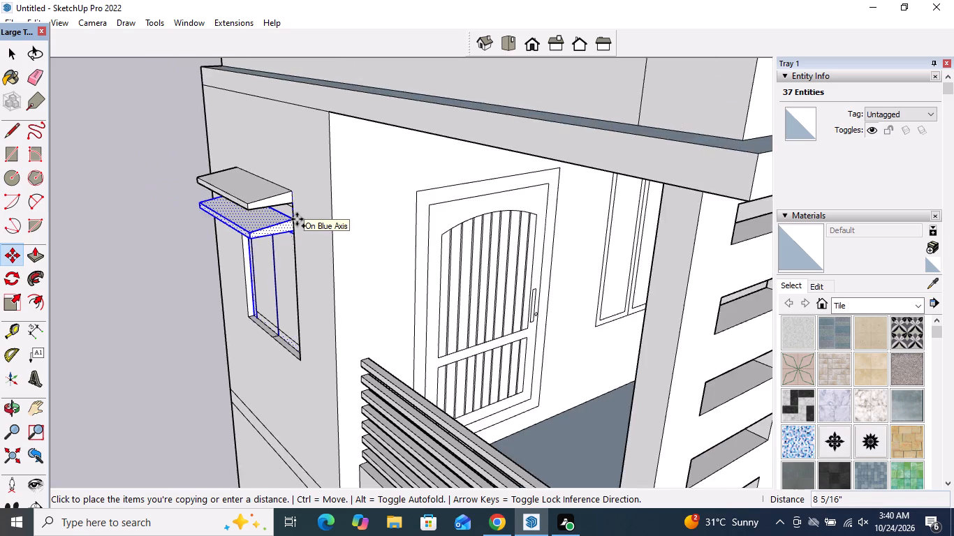
pyautogui.scroll(-9, 297, 219)
pyautogui.scroll(8, 293, 309)
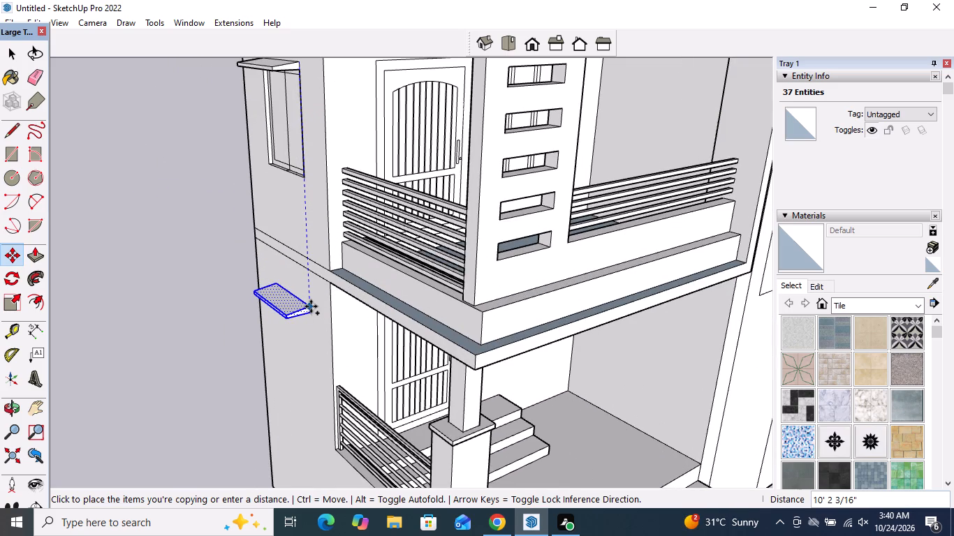
pyautogui.click(311, 306)
pyautogui.press('space')
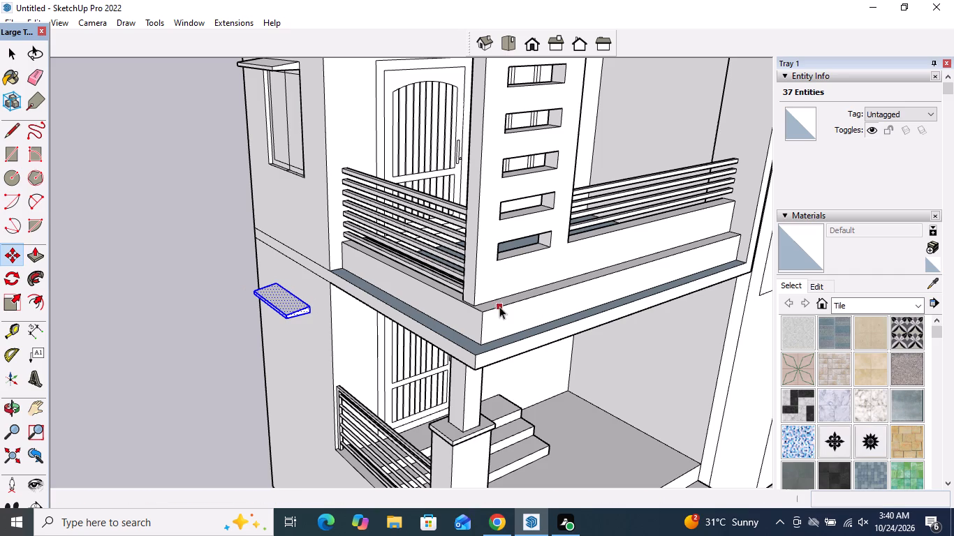
pyautogui.moveTo(350, 278); pyautogui.dragTo(766, 119, button='middle')
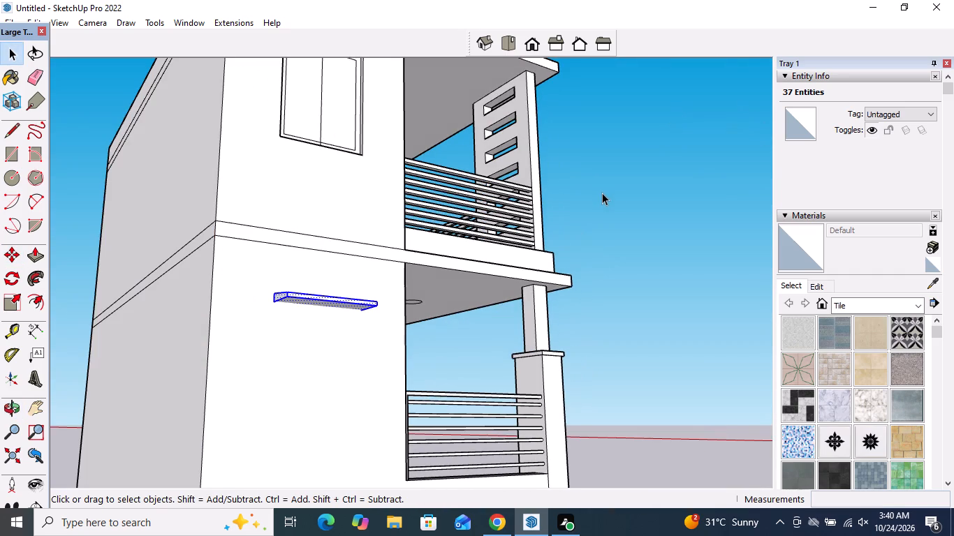
# Select the upper-floor side window's two frame faces and both panes with their edges, leaving out the sunshade.
pyautogui.scroll(-5, 502, 348)
pyautogui.scroll(8, 399, 216)
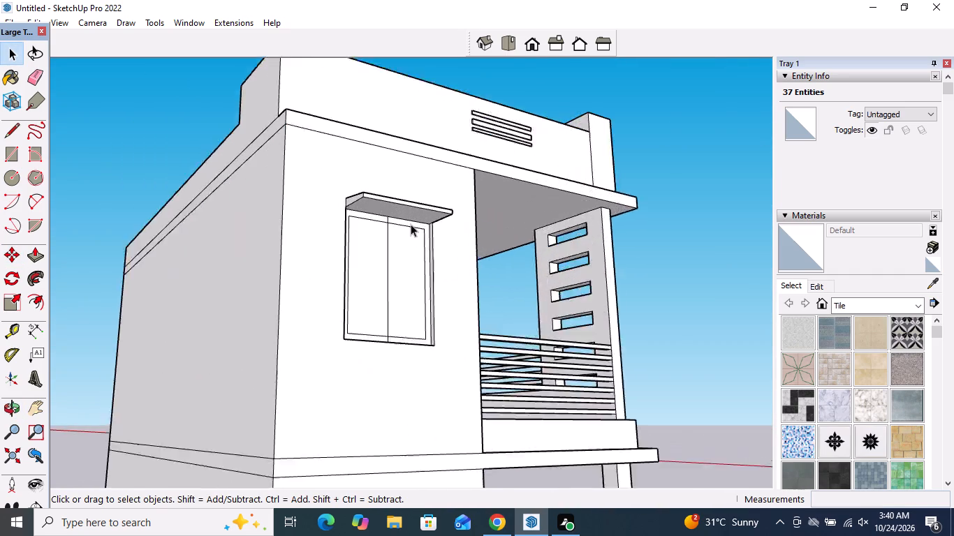
pyautogui.scroll(14, 411, 224)
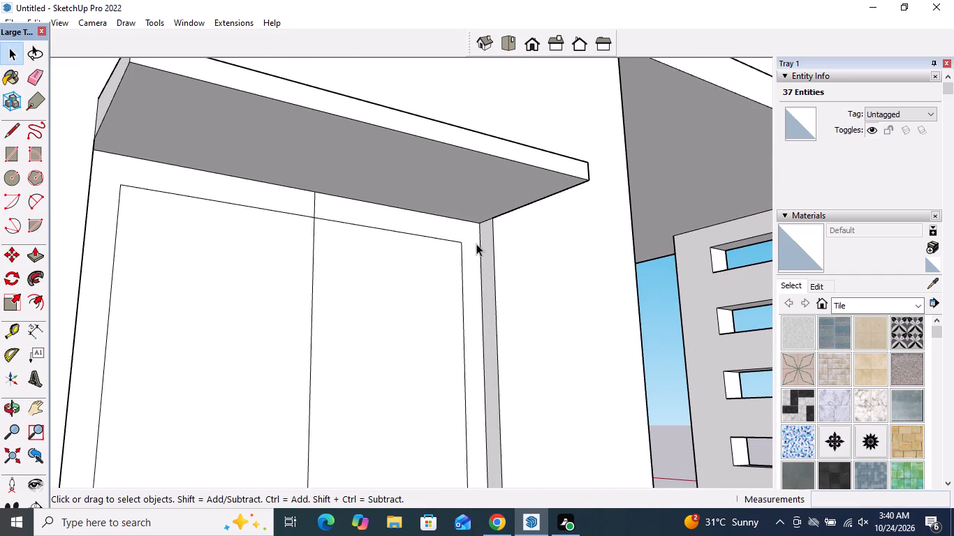
pyautogui.click(478, 244)
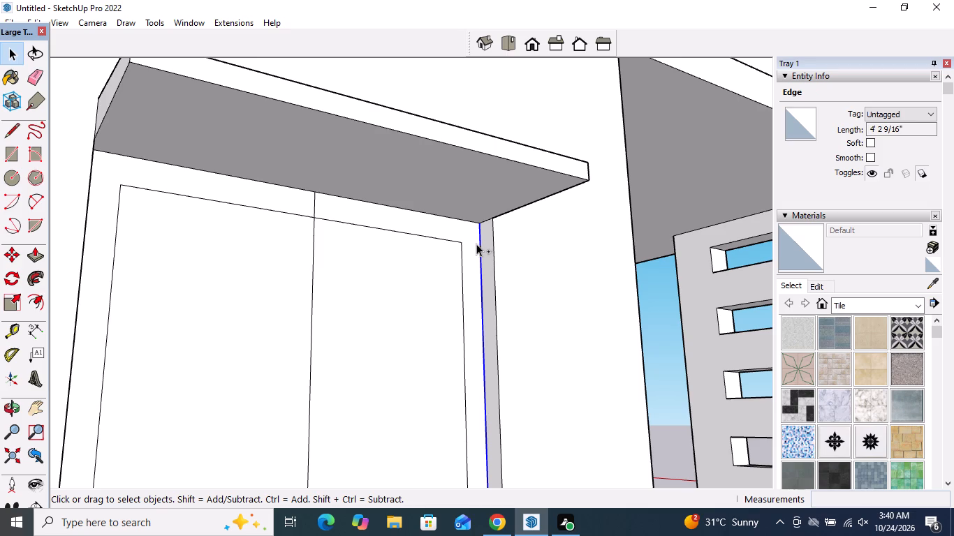
pyautogui.keyDown('ctrl'); pyautogui.doubleClick(471, 244); pyautogui.keyUp('ctrl')
pyautogui.keyDown('ctrl'); pyautogui.doubleClick(307, 205); pyautogui.keyUp('ctrl')
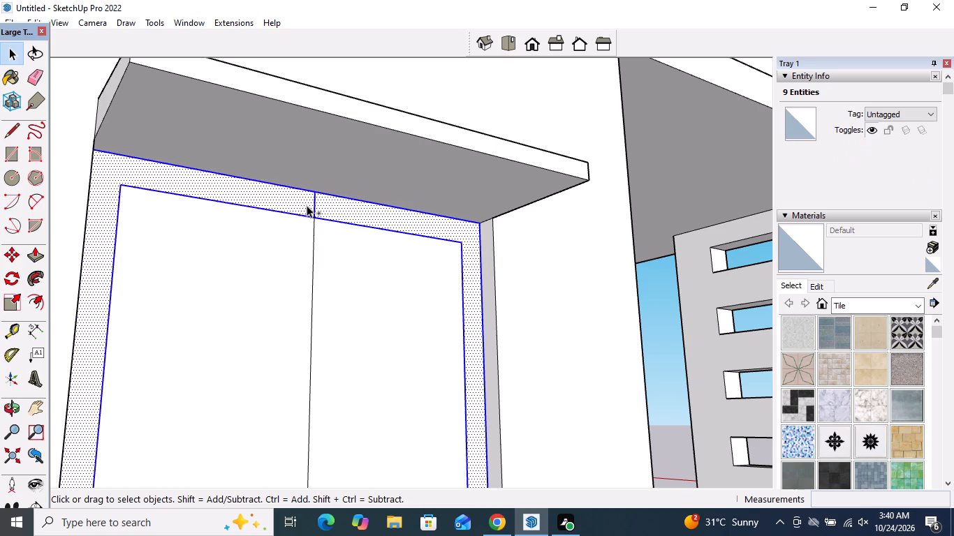
pyautogui.keyDown('ctrl'); pyautogui.scroll(-5, 449, 255); pyautogui.keyUp('ctrl')
pyautogui.scroll(-6, 448, 253)
pyautogui.moveTo(453, 277); pyautogui.dragTo(226, 304, button='middle')
pyautogui.scroll(5, 219, 447)
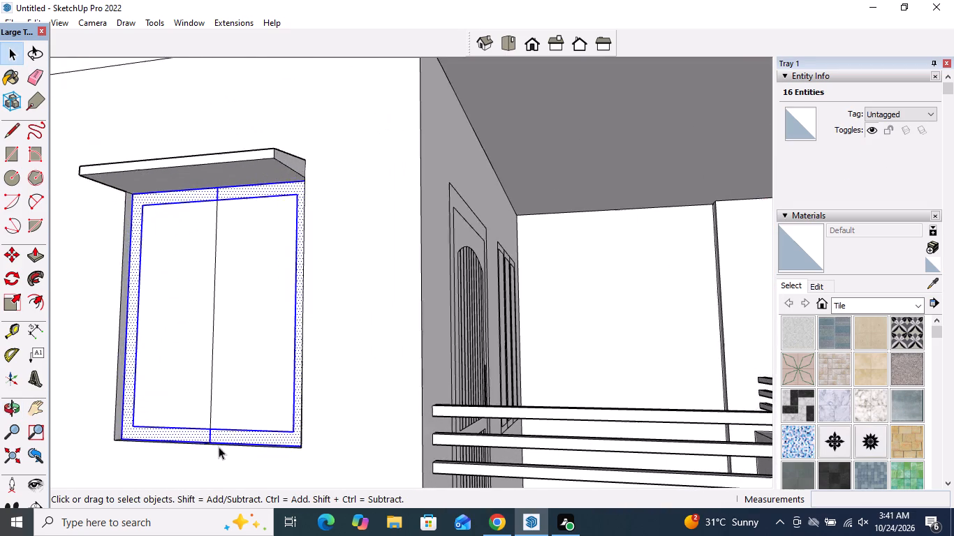
pyautogui.scroll(7, 214, 438)
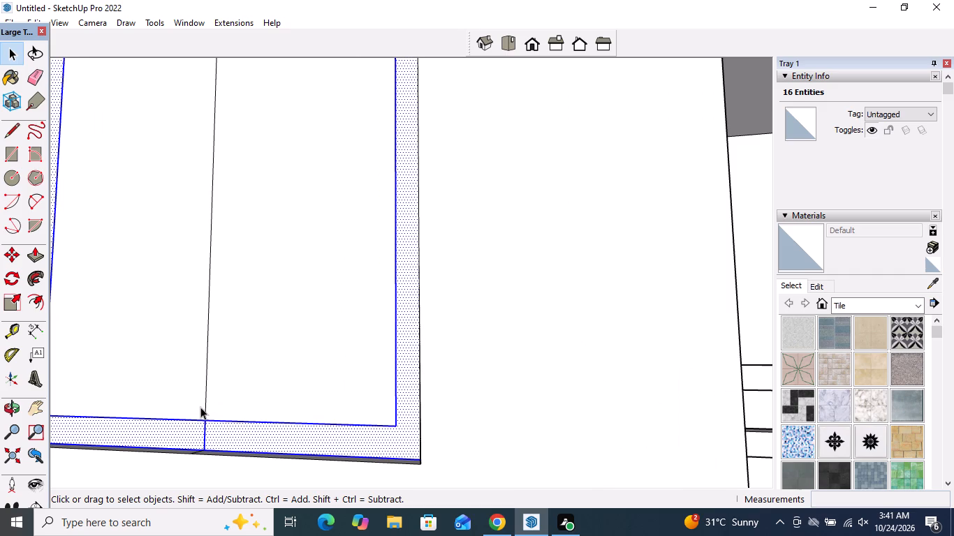
pyautogui.keyDown('ctrl'); pyautogui.doubleClick(227, 378); pyautogui.keyUp('ctrl')
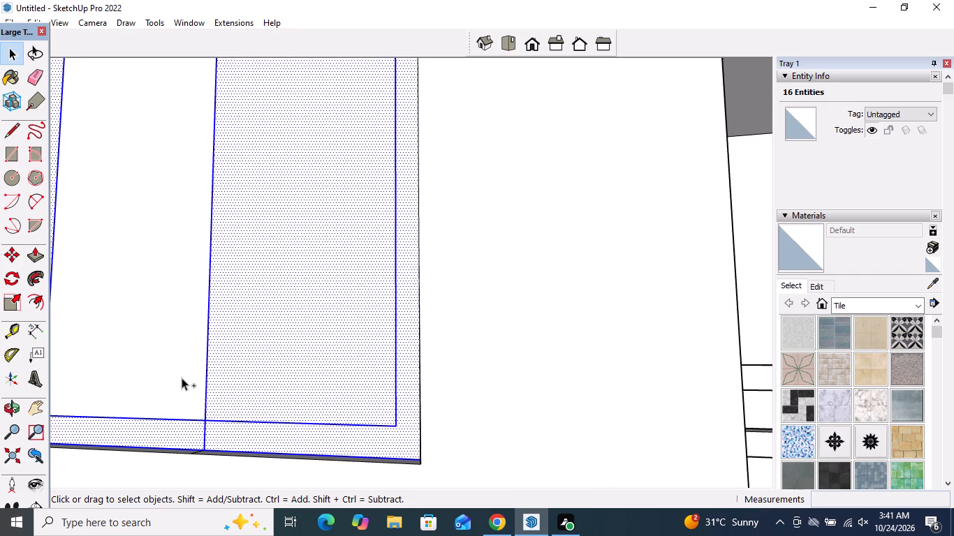
pyautogui.keyDown('ctrl'); pyautogui.doubleClick(181, 378); pyautogui.keyUp('ctrl')
# Add the two vertical side faces of the upper-floor window recess, with their edges, to the selection.
pyautogui.keyDown('ctrl'); pyautogui.scroll(-10, 355, 396); pyautogui.keyUp('ctrl')
pyautogui.keyDown('ctrl'); pyautogui.scroll(2, 228, 298); pyautogui.keyUp('ctrl')
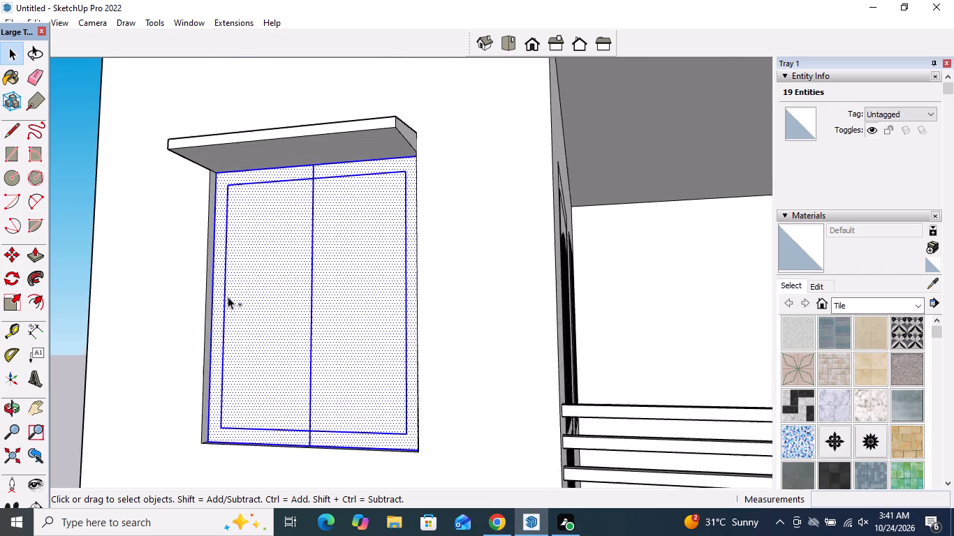
pyautogui.keyDown('ctrl'); pyautogui.scroll(2, 228, 297); pyautogui.keyUp('ctrl')
pyautogui.keyDown('ctrl'); pyautogui.moveTo(214, 300); pyautogui.dragTo(135, 305, button='middle'); pyautogui.keyUp('ctrl')
pyautogui.moveTo(335, 366); pyautogui.dragTo(169, 352, button='middle')
pyautogui.scroll(5, 168, 352)
pyautogui.keyDown('ctrl'); pyautogui.doubleClick(182, 341); pyautogui.keyUp('ctrl')
pyautogui.scroll(-10, 327, 292)
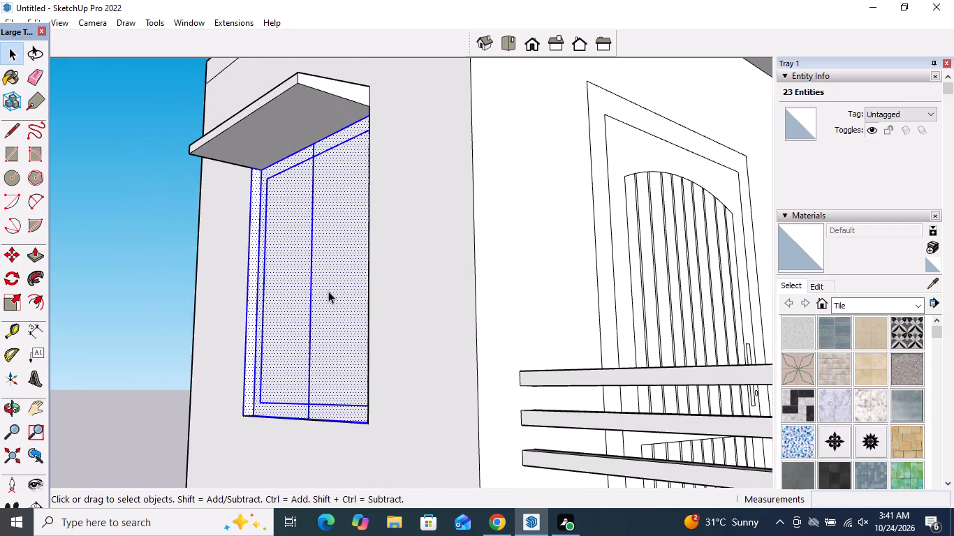
pyautogui.moveTo(328, 291); pyautogui.dragTo(748, 334, button='middle')
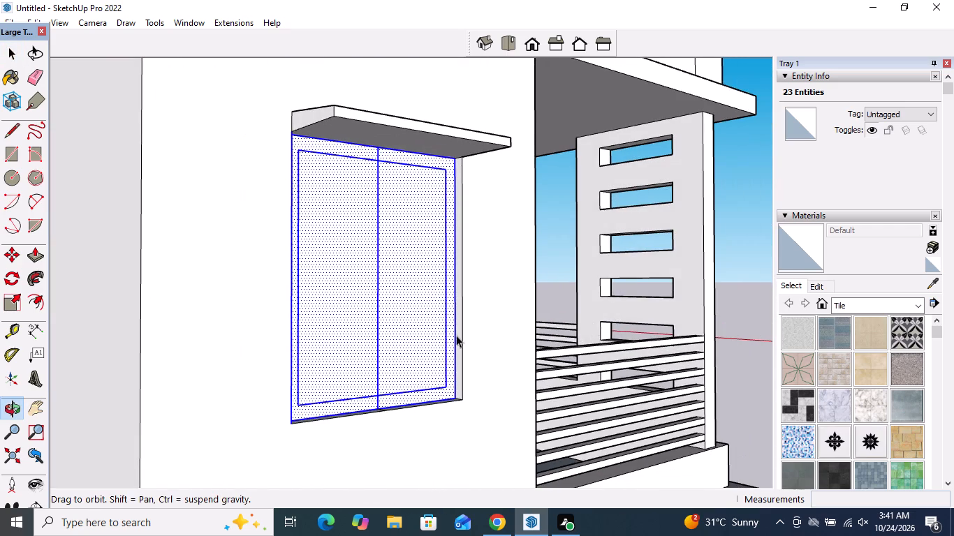
pyautogui.scroll(9, 456, 334)
pyautogui.keyDown('ctrl'); pyautogui.doubleClick(460, 328); pyautogui.keyUp('ctrl')
# Add the two sill faces of the upper-floor window recess, with their edges, to the selection.
pyautogui.scroll(-10, 452, 259)
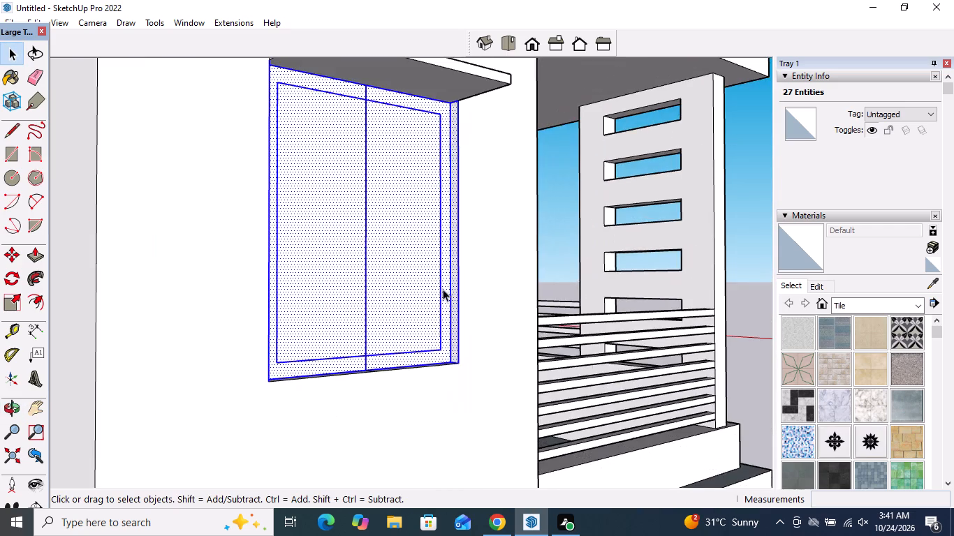
pyautogui.moveTo(443, 295); pyautogui.dragTo(462, 431, button='middle')
pyautogui.scroll(-5, 443, 320)
pyautogui.scroll(5, 455, 489)
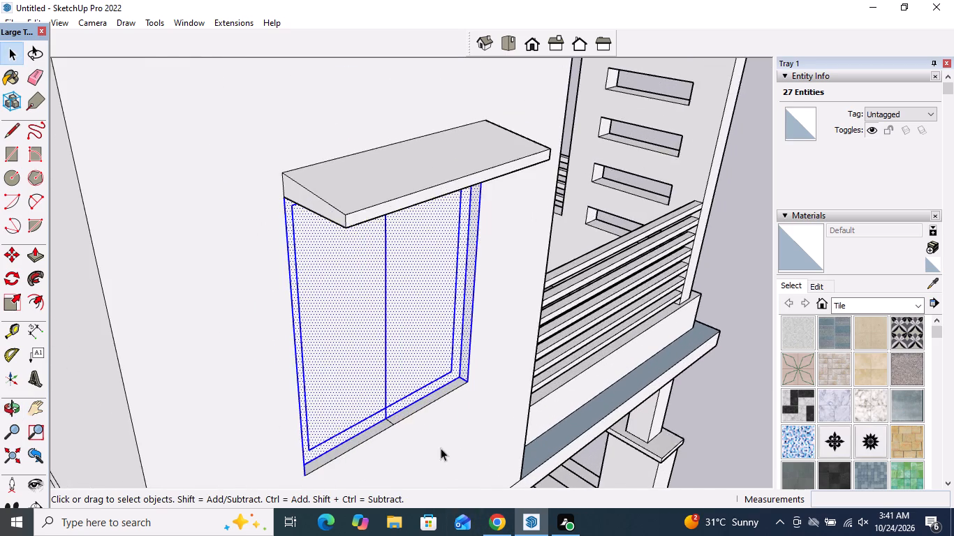
pyautogui.scroll(9, 414, 417)
pyautogui.keyDown('ctrl'); pyautogui.doubleClick(398, 413); pyautogui.keyUp('ctrl')
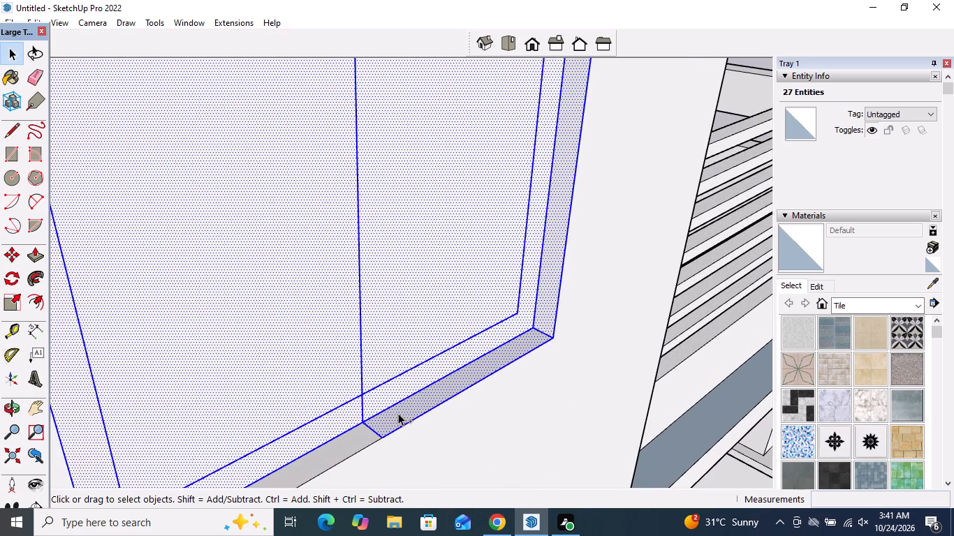
pyautogui.keyDown('ctrl'); pyautogui.doubleClick(346, 445); pyautogui.keyUp('ctrl')
# Copy the selected window straight down about 10' 2 3/16", snapping its upper corner to the underside corner of the ground-floor sunshade.
pyautogui.scroll(-11, 401, 360)
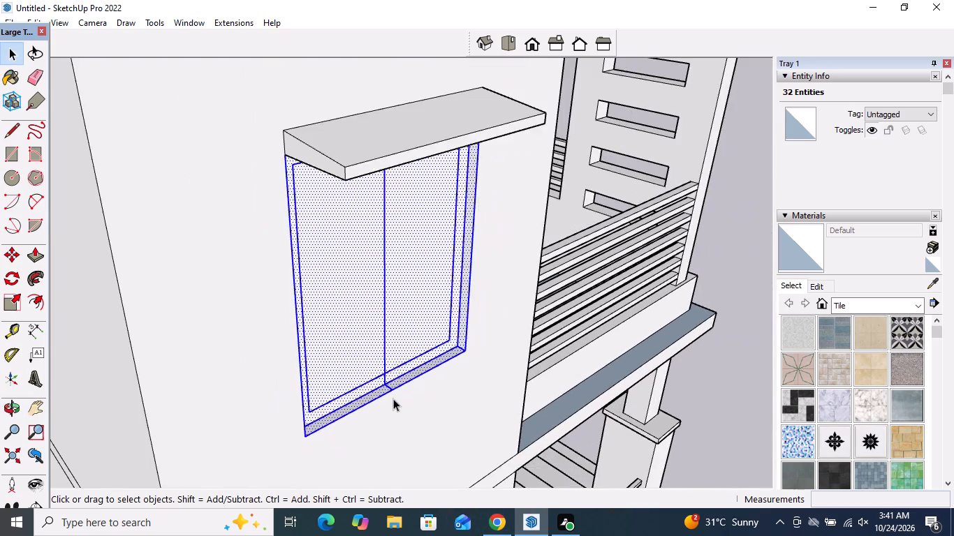
pyautogui.moveTo(393, 399); pyautogui.dragTo(389, 305, button='middle')
pyautogui.scroll(-5, 385, 327)
pyautogui.moveTo(400, 239); pyautogui.dragTo(424, 167, button='middle')
pyautogui.scroll(-9, 425, 251)
pyautogui.moveTo(431, 257); pyautogui.dragTo(27, 340, button='middle')
pyautogui.scroll(19, 311, 193)
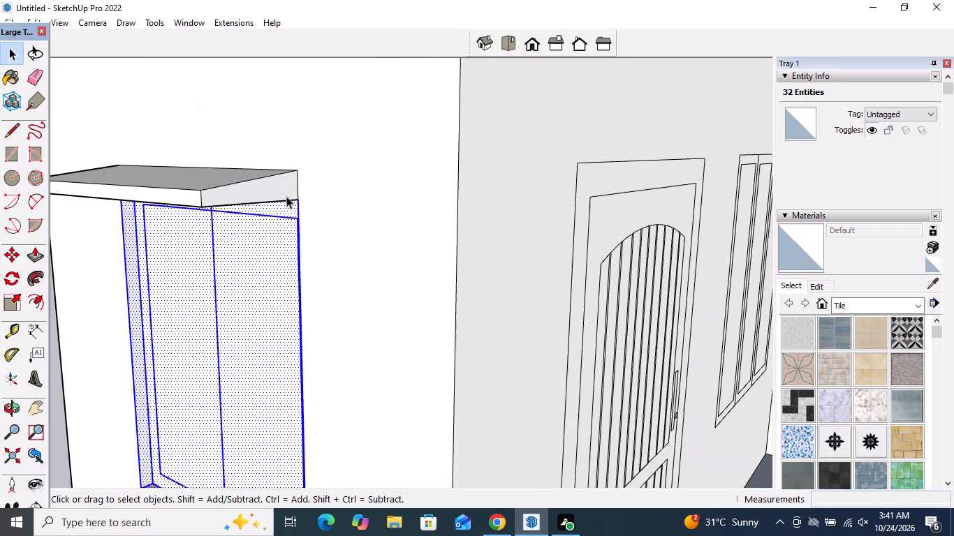
pyautogui.scroll(5, 285, 199)
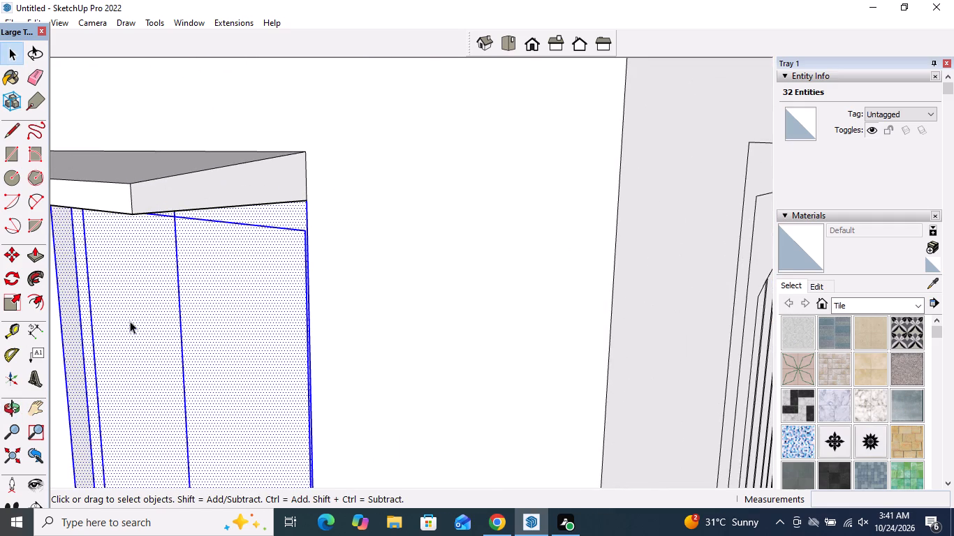
pyautogui.click(14, 258)
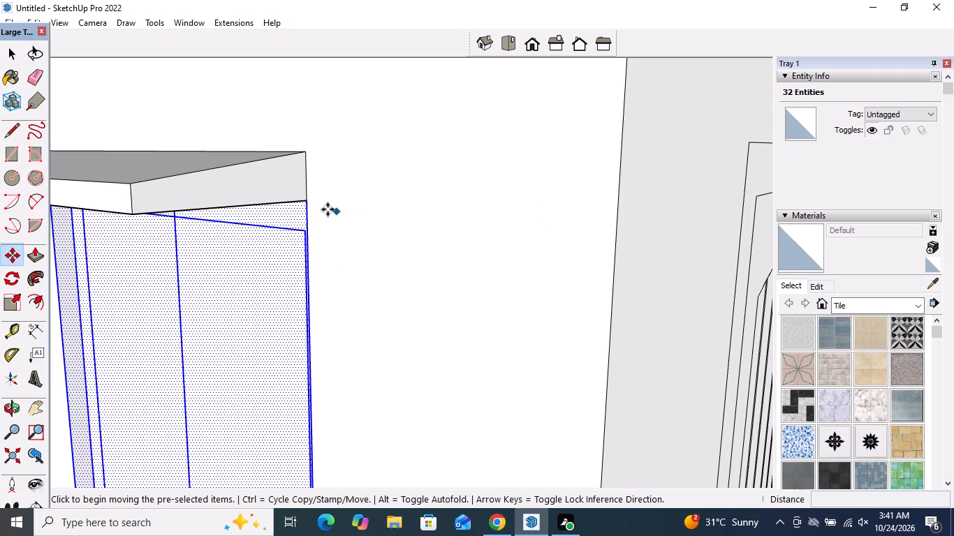
pyautogui.click(307, 202)
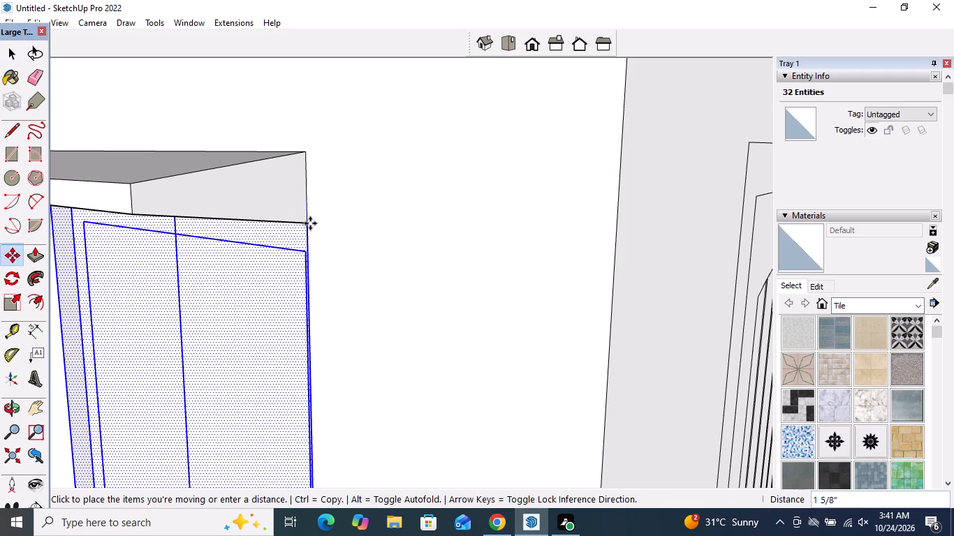
pyautogui.scroll(-20, 410, 183)
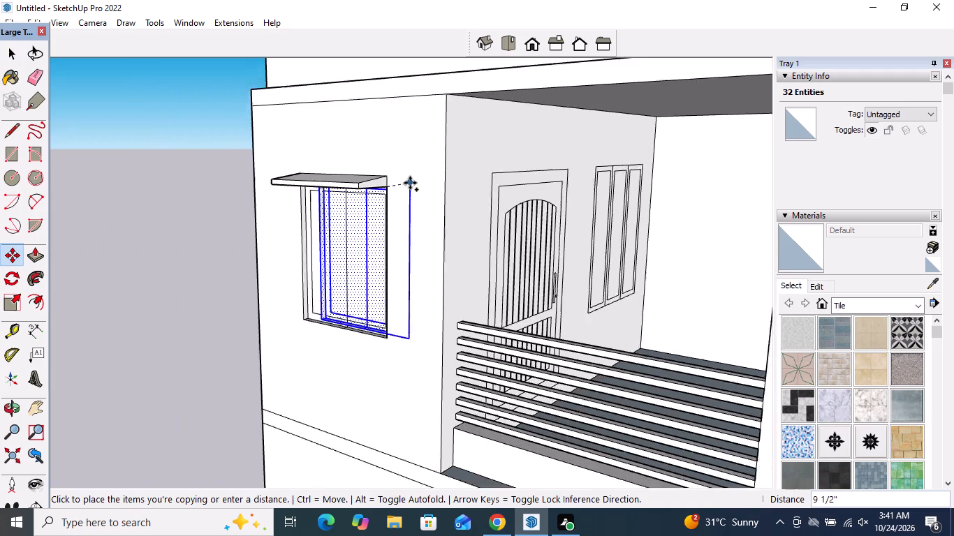
pyautogui.scroll(-8, 410, 183)
pyautogui.scroll(15, 405, 320)
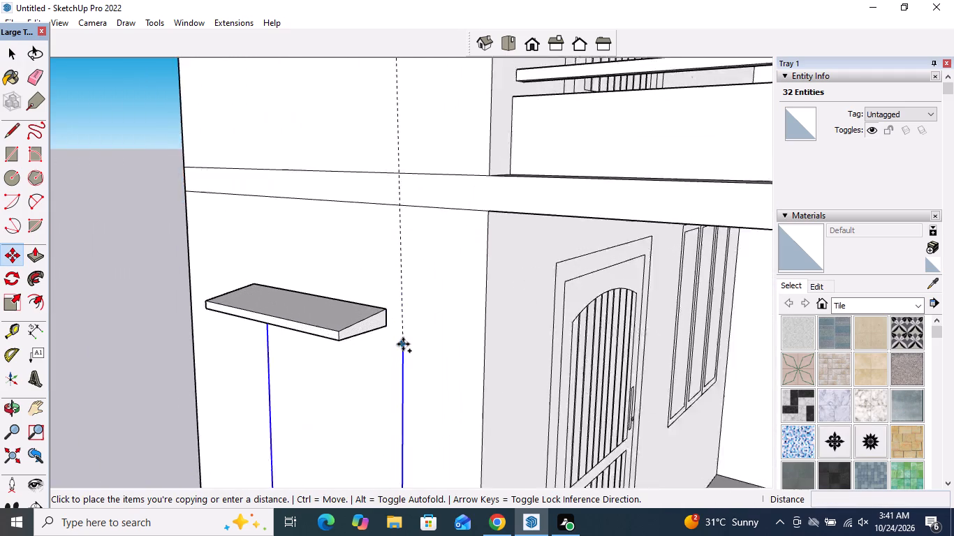
pyautogui.scroll(6, 403, 344)
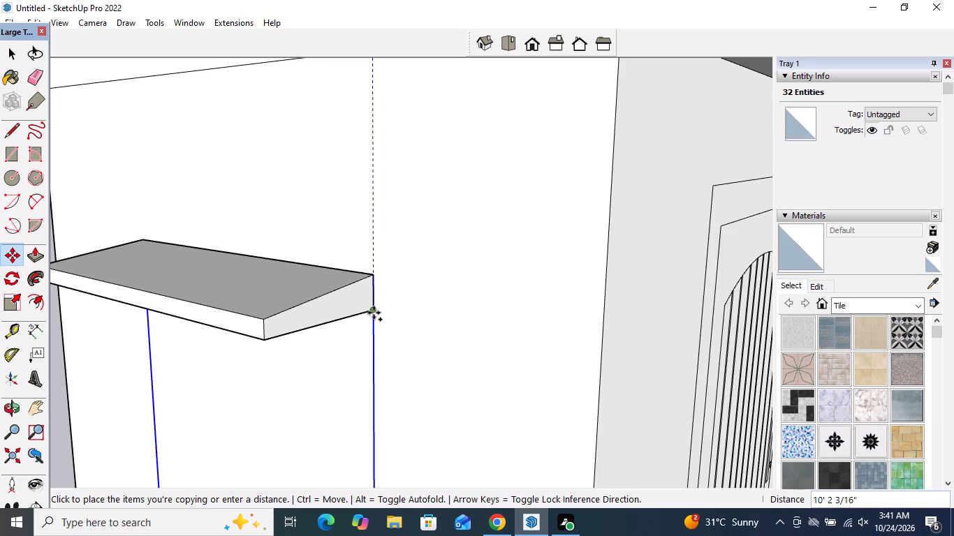
pyautogui.scroll(5, 374, 313)
pyautogui.click(372, 309)
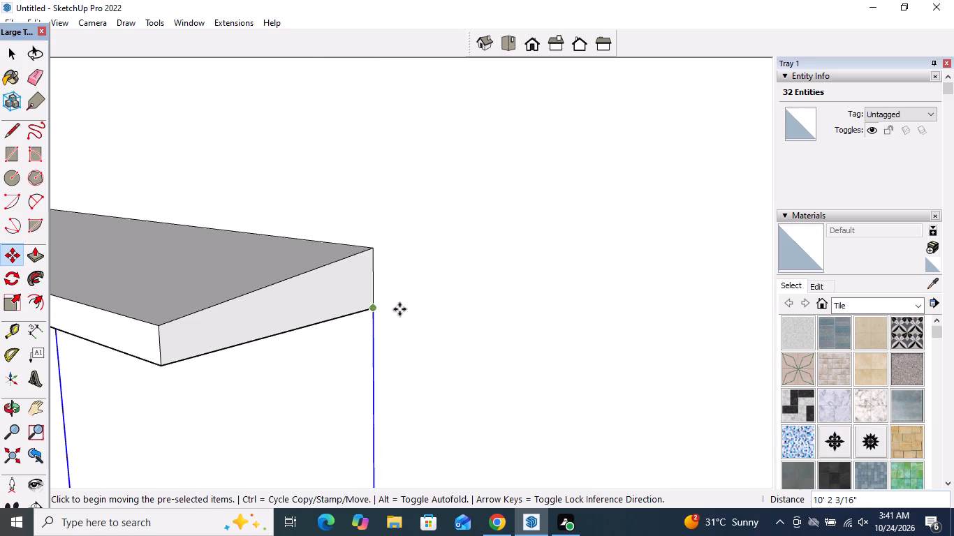
pyautogui.press('space')
# Push the wall face inside the copied outline below the ground-floor sunshade inward about 2 9/16" to the recessed window.
pyautogui.scroll(-17, 507, 267)
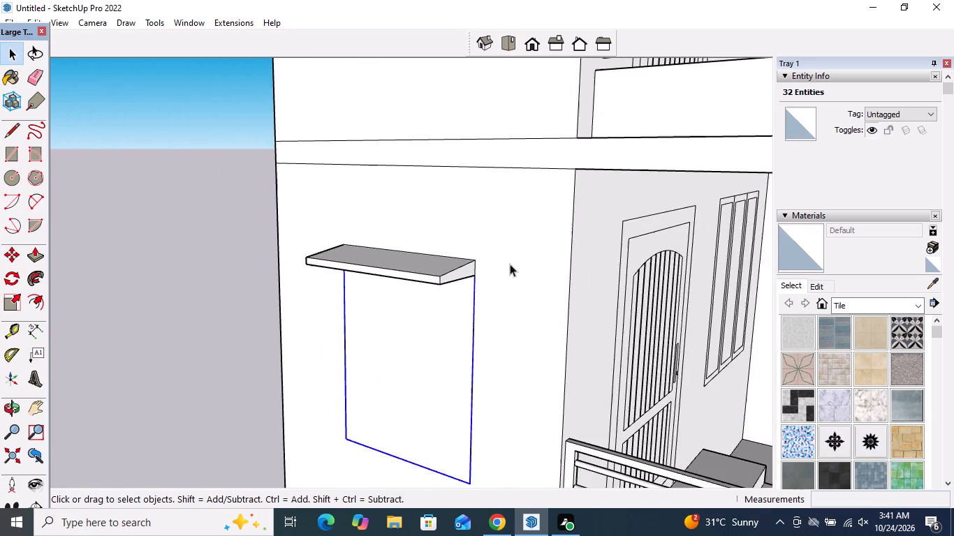
pyautogui.scroll(-13, 510, 264)
pyautogui.scroll(5, 485, 333)
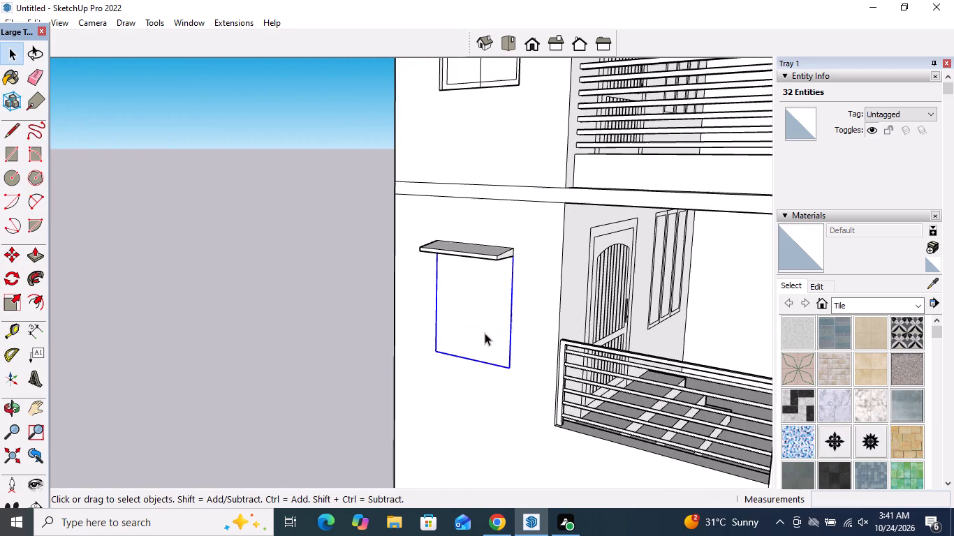
pyautogui.scroll(4, 485, 333)
pyautogui.scroll(-4, 485, 333)
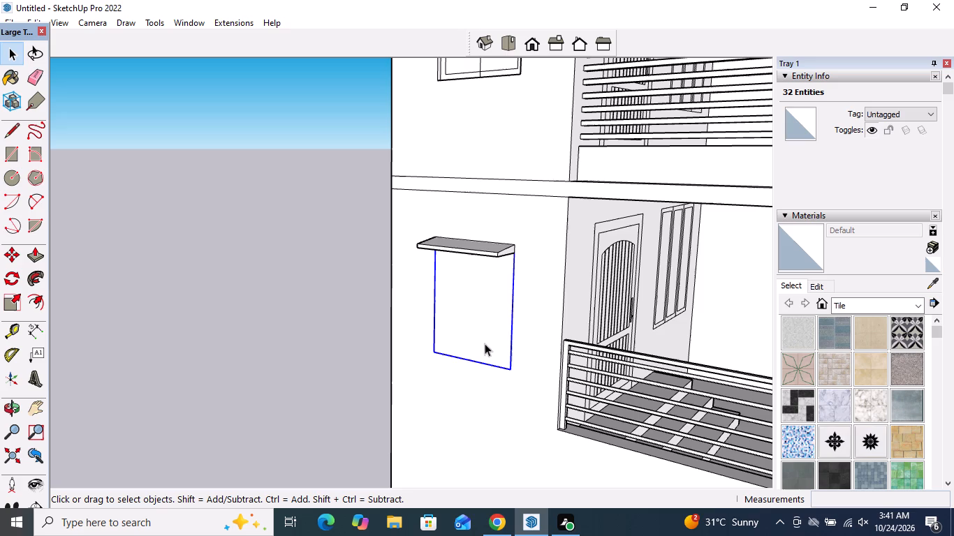
pyautogui.click(342, 328)
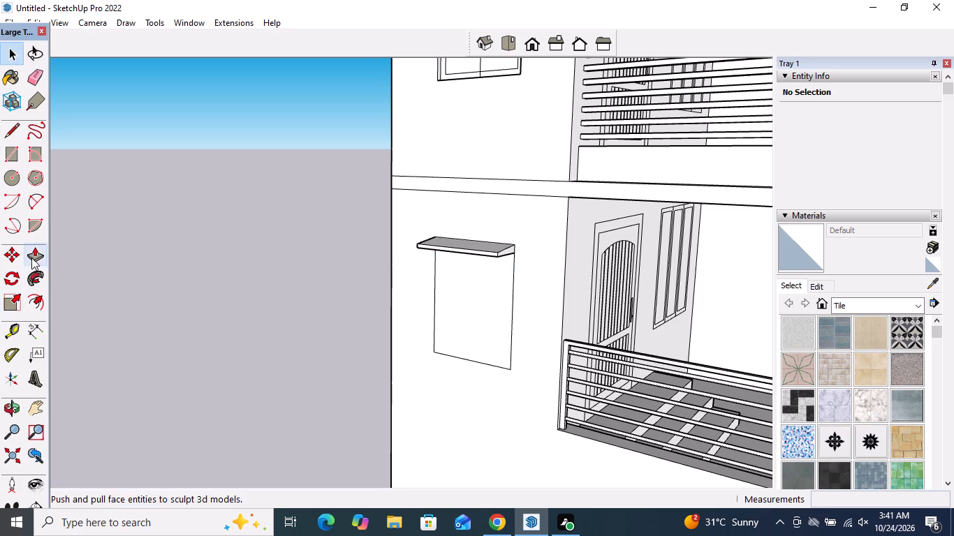
pyautogui.click(31, 255)
pyautogui.scroll(3, 457, 281)
pyautogui.click(478, 332)
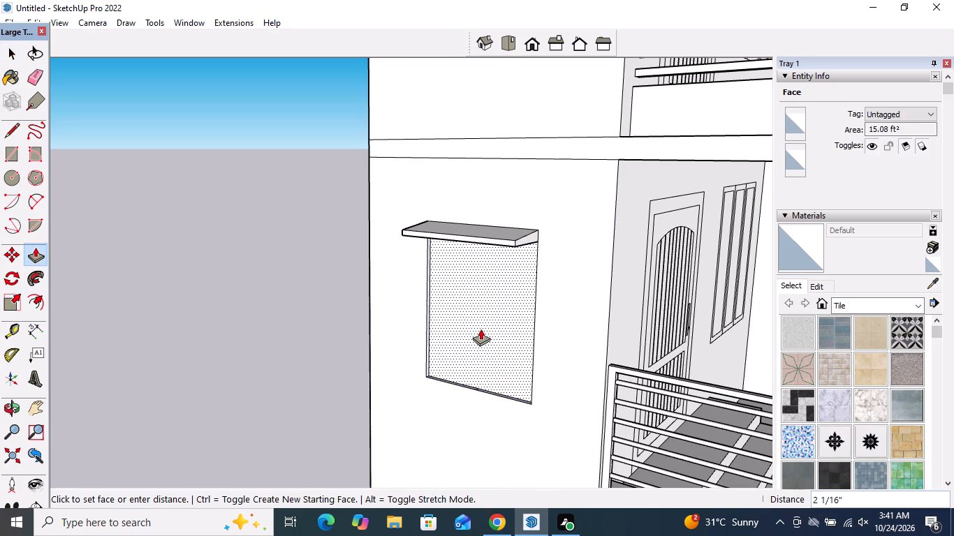
pyautogui.click(481, 328)
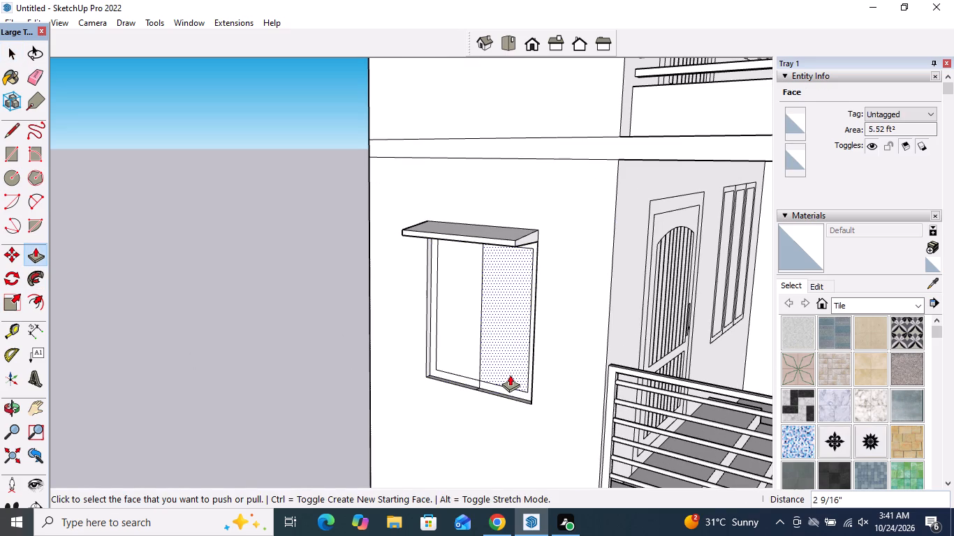
pyautogui.press('space')
# Examine the ground-floor window and sunshade against the upper-floor pair, plus the whole house from the front and the stair tower.
pyautogui.scroll(-5, 499, 308)
pyautogui.moveTo(499, 314); pyautogui.dragTo(751, 186, button='middle')
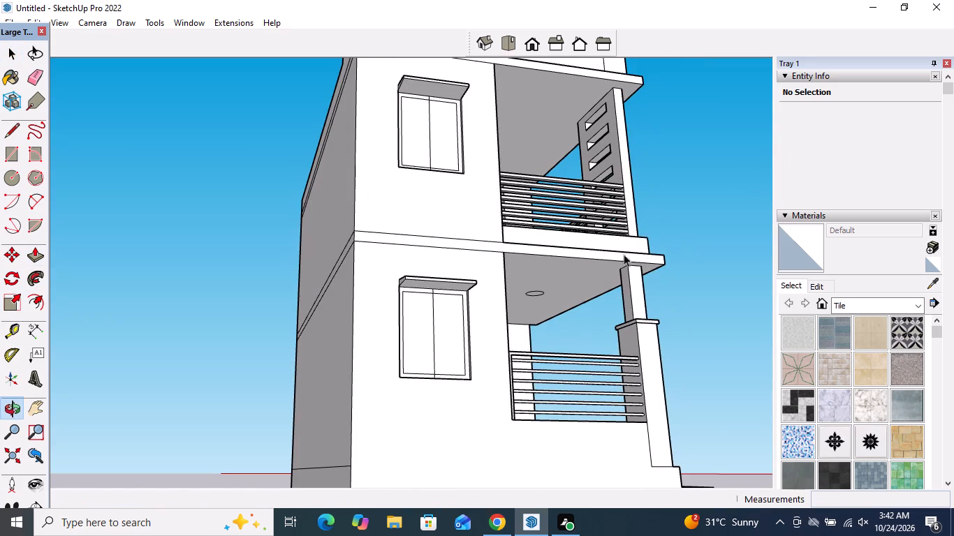
pyautogui.moveTo(546, 299); pyautogui.dragTo(289, 363, button='middle')
pyautogui.scroll(9, 344, 319)
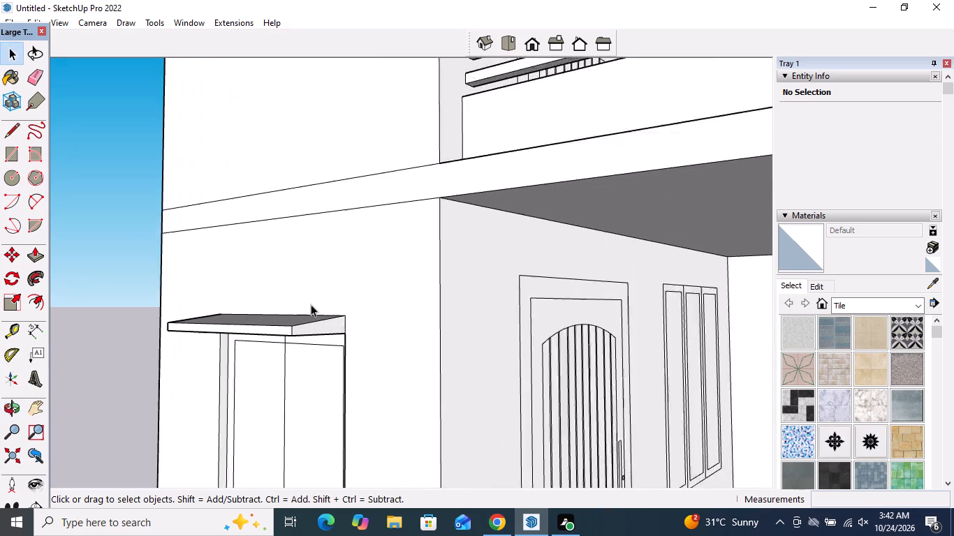
pyautogui.scroll(13, 311, 304)
pyautogui.scroll(-6, 353, 350)
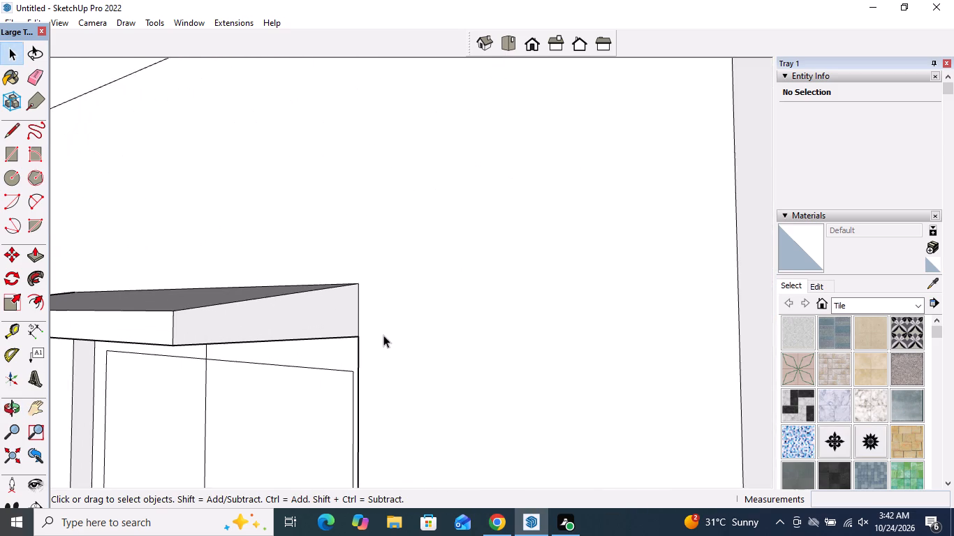
pyautogui.scroll(-20, 383, 335)
pyautogui.scroll(-13, 383, 335)
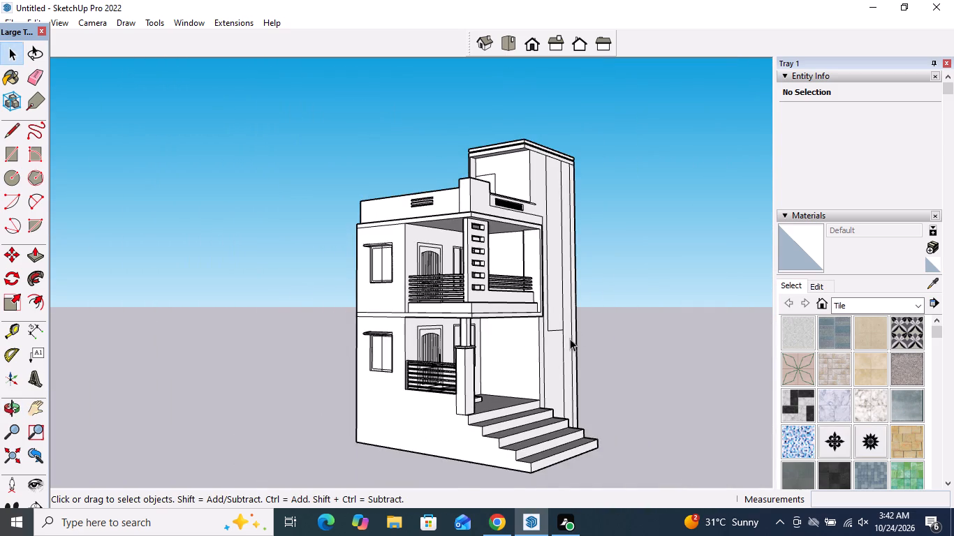
pyautogui.scroll(4, 569, 338)
pyautogui.moveTo(569, 338); pyautogui.dragTo(498, 351, button='middle')
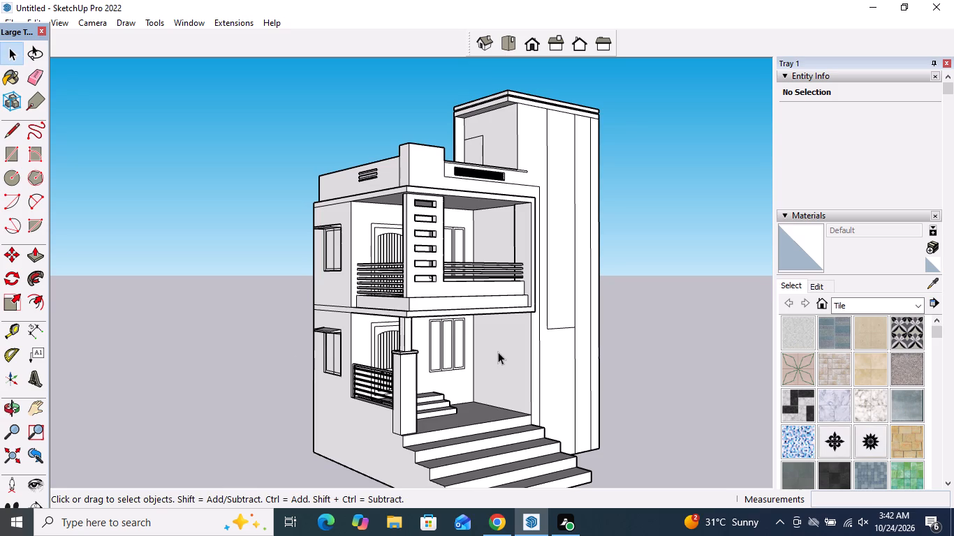
pyautogui.scroll(-2, 498, 352)
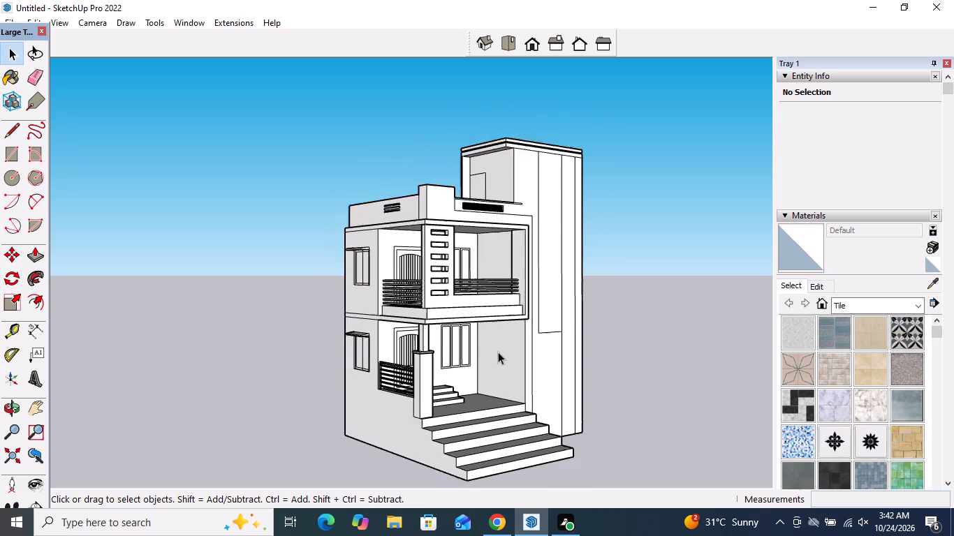
pyautogui.scroll(-1, 498, 352)
pyautogui.scroll(1, 609, 218)
pyautogui.moveTo(609, 218); pyautogui.dragTo(555, 220, button='middle')
pyautogui.scroll(5, 556, 219)
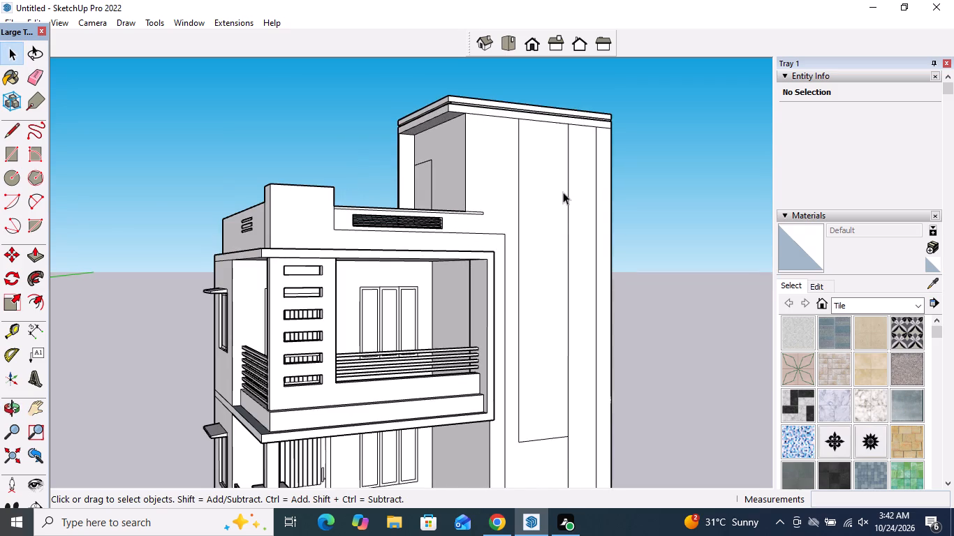
# Draw a tall rectangle about 14' by 2' 2 1/2" inside the outlined panel on the stair tower's front wall.
pyautogui.scroll(2, 563, 191)
pyautogui.scroll(-2, 563, 191)
pyautogui.scroll(1, 562, 184)
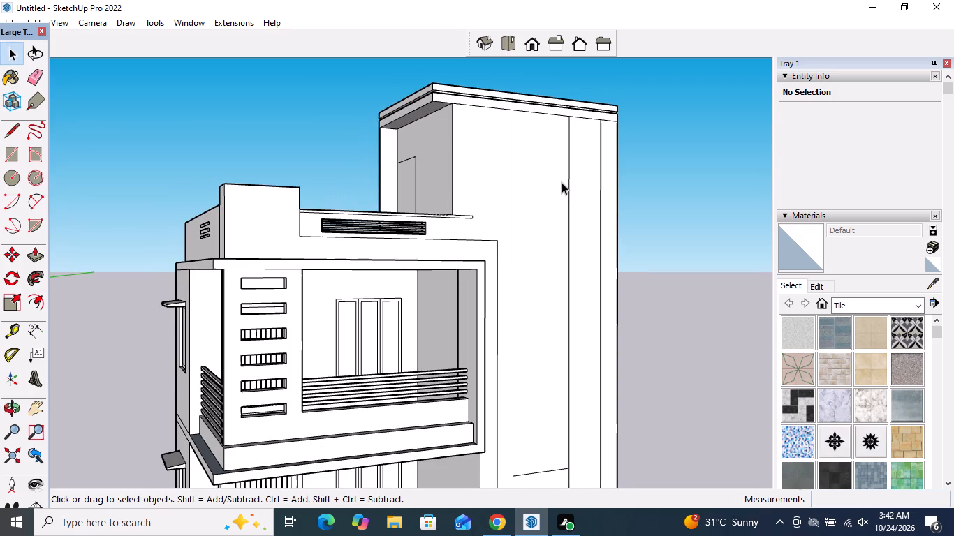
pyautogui.click(7, 149)
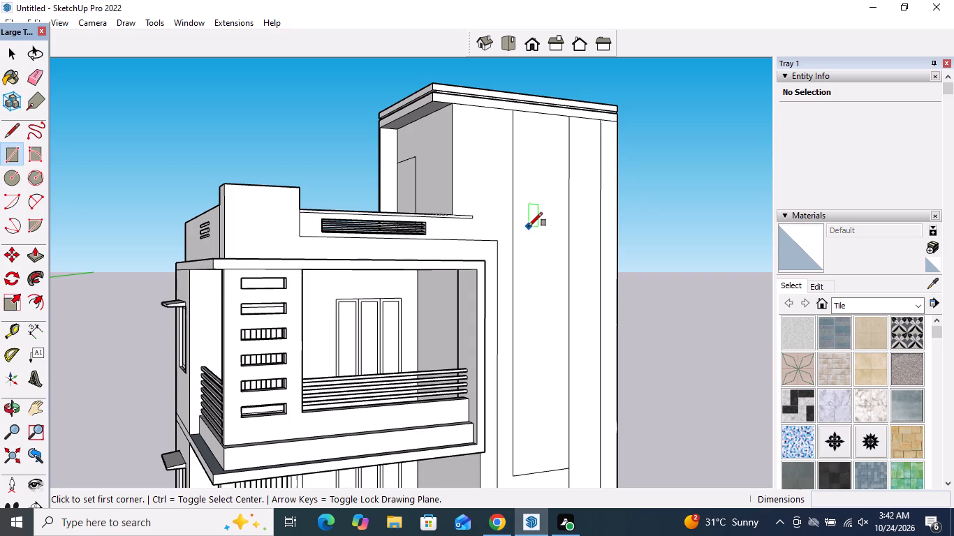
pyautogui.click(529, 226)
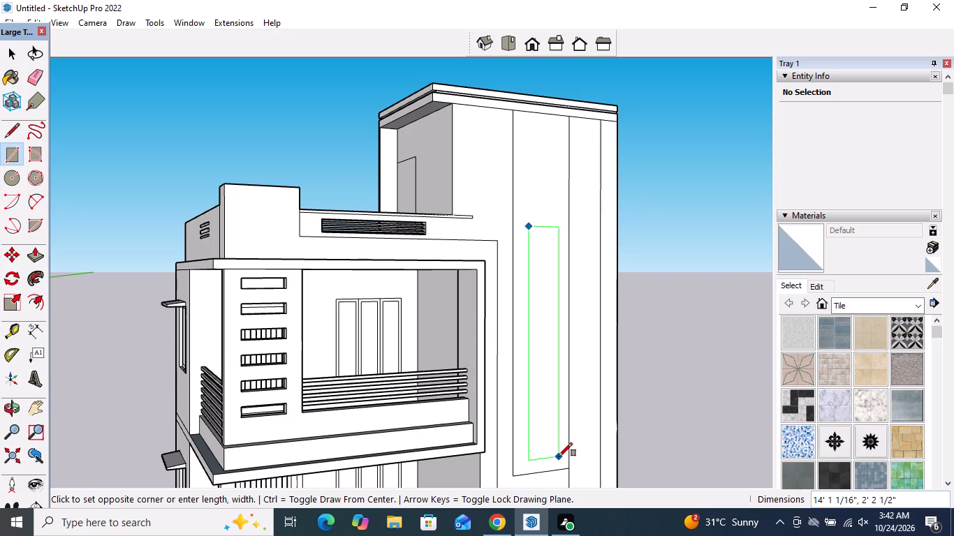
pyautogui.click(559, 455)
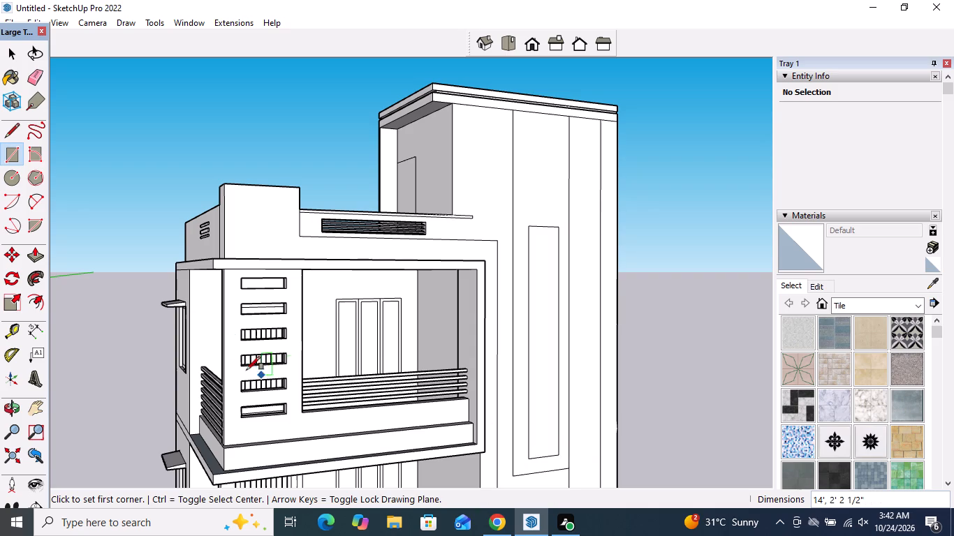
# Push the tall rectangle on the stair tower inward about 3 7/16" to form a window recess.
pyautogui.click(31, 258)
pyautogui.scroll(1, 534, 290)
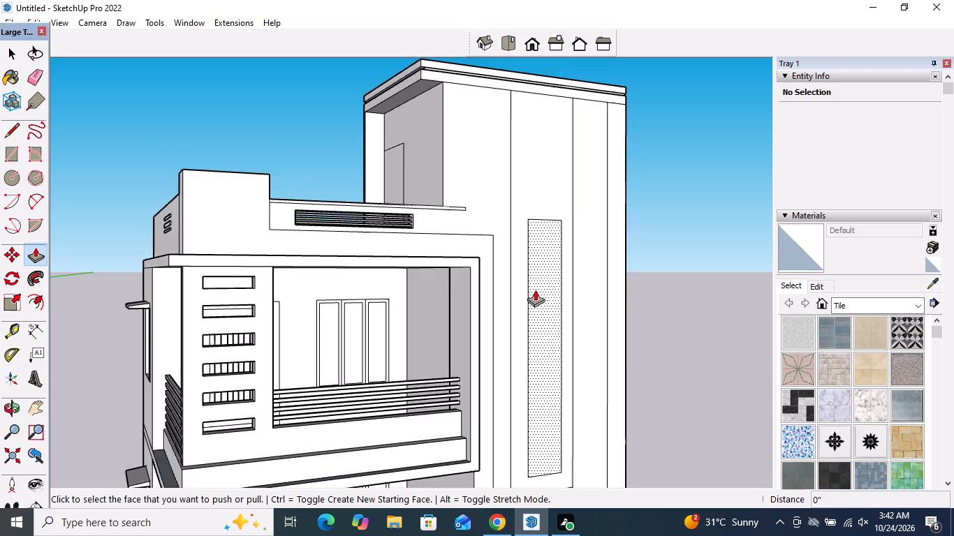
pyautogui.scroll(1, 535, 290)
pyautogui.click(545, 313)
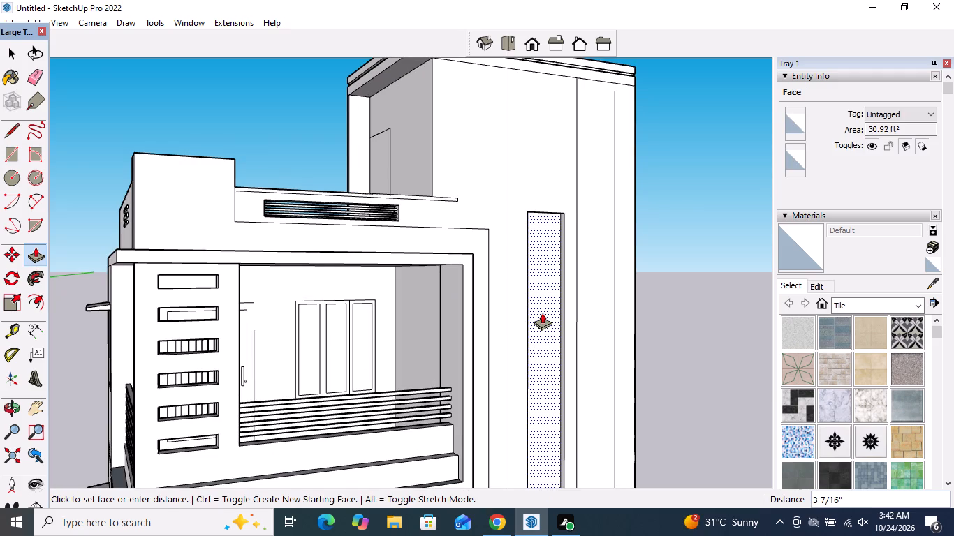
pyautogui.click(542, 313)
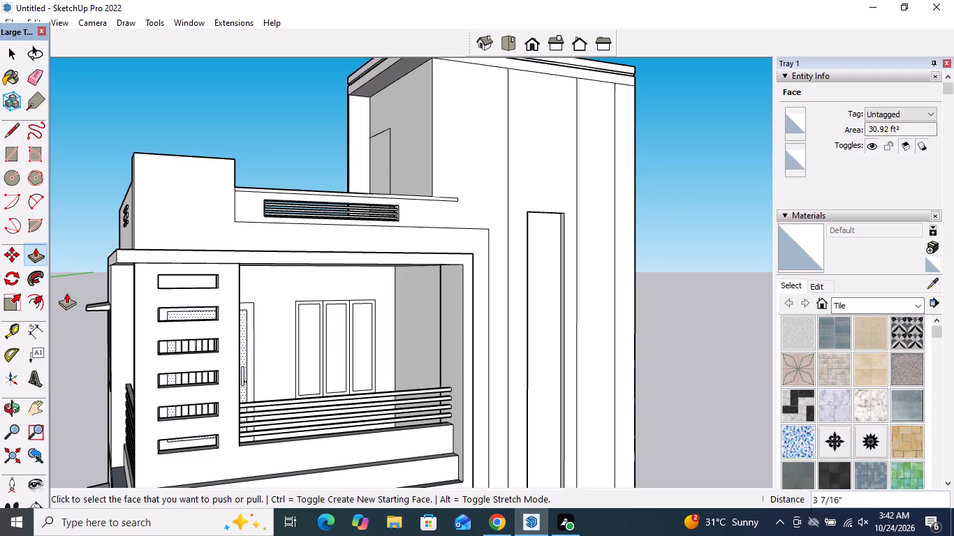
# Offset the recessed face's outline inward to form a window frame, leaving an inner outline about 1' 9 11/16" wide.
pyautogui.click(37, 294)
pyautogui.moveTo(691, 320); pyautogui.dragTo(427, 306, button='middle')
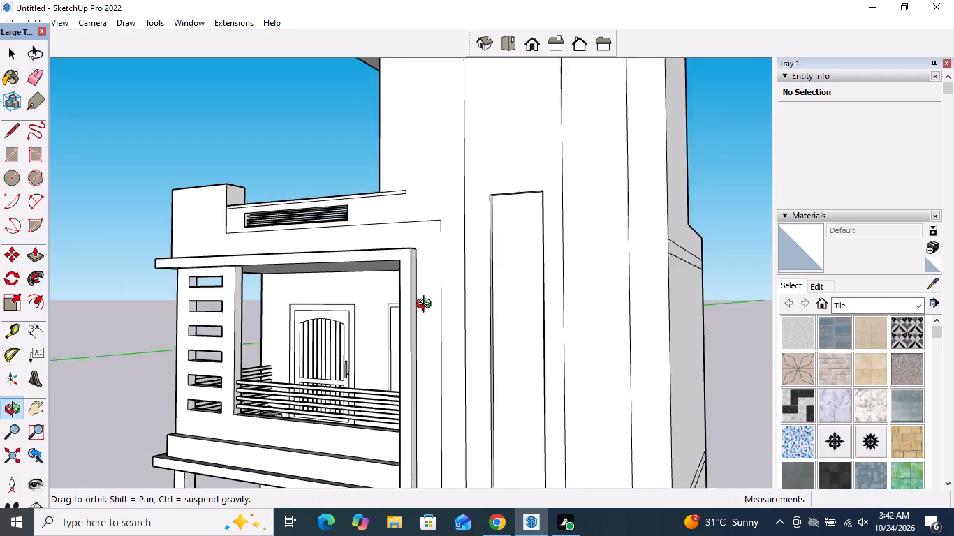
pyautogui.moveTo(427, 306); pyautogui.dragTo(344, 295, button='middle')
pyautogui.scroll(2, 467, 295)
pyautogui.click(451, 300)
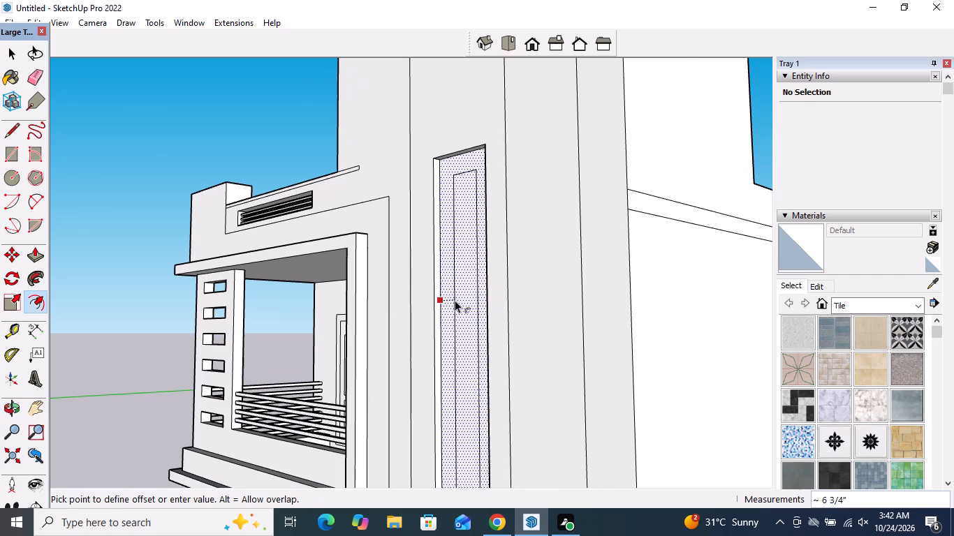
pyautogui.scroll(4, 455, 300)
pyautogui.scroll(-13, 455, 300)
pyautogui.moveTo(455, 300); pyautogui.dragTo(595, 338, button='middle')
pyautogui.scroll(7, 540, 334)
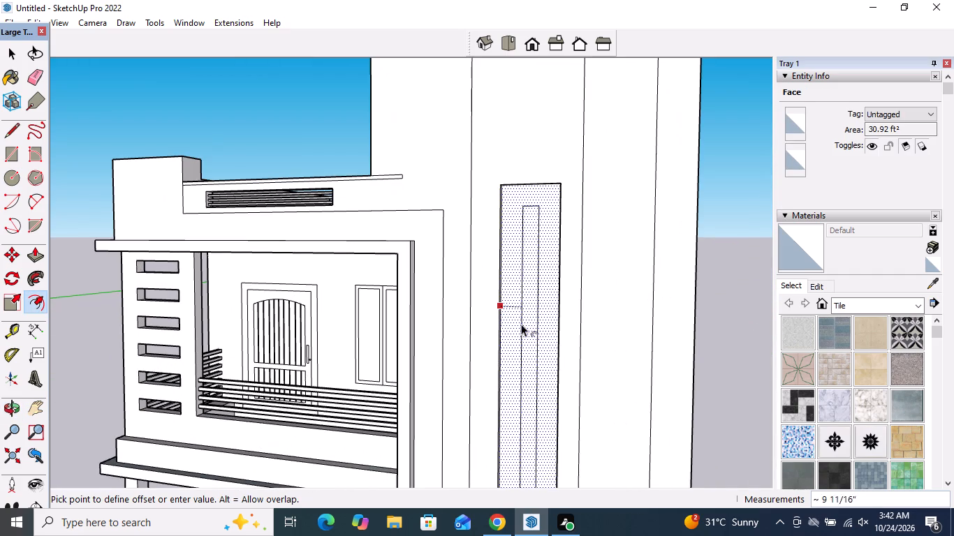
pyautogui.scroll(2, 510, 318)
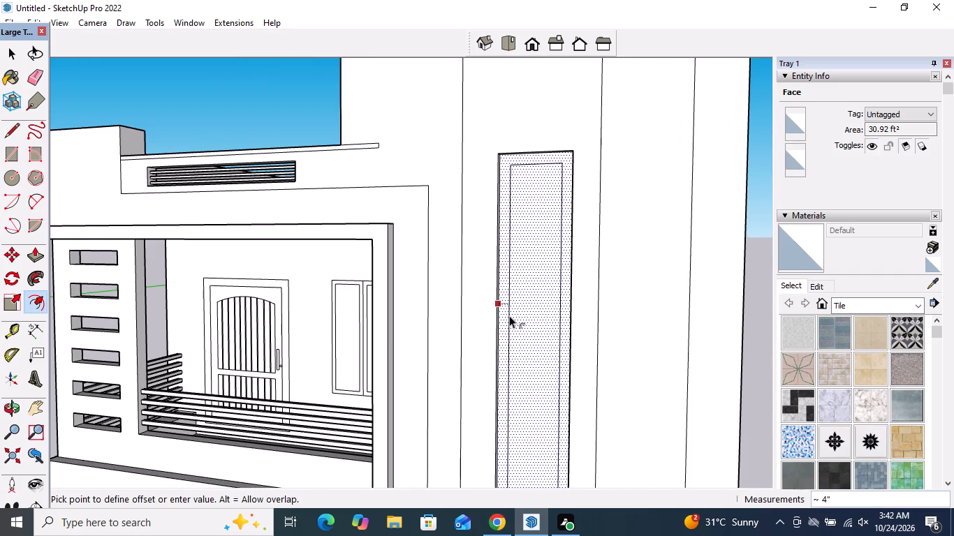
pyautogui.click(505, 309)
pyautogui.scroll(-11, 563, 258)
pyautogui.press('space')
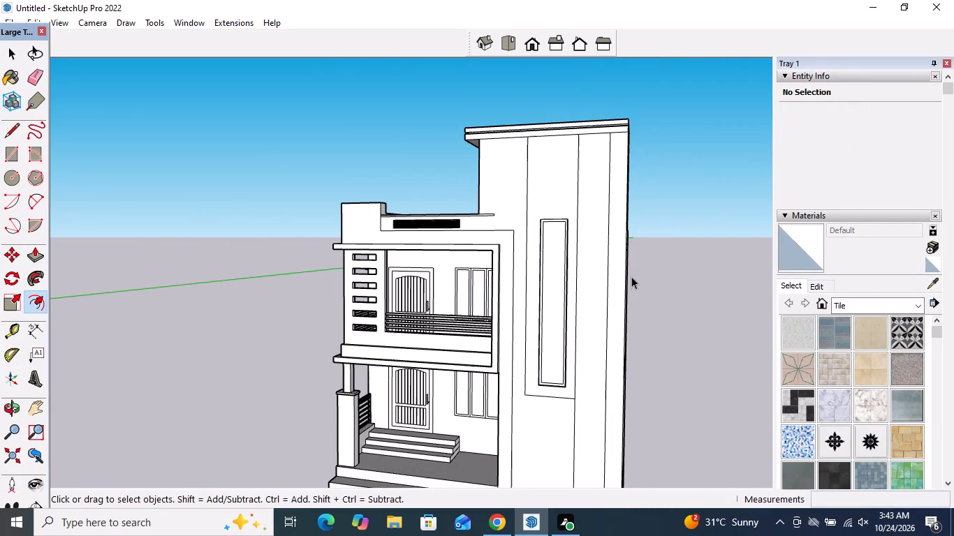
# Copy the inner outline's bottom edge up about 13' 7 3/16" to its top edge and divide the distance into 3 equal spaces.
pyautogui.scroll(3, 547, 311)
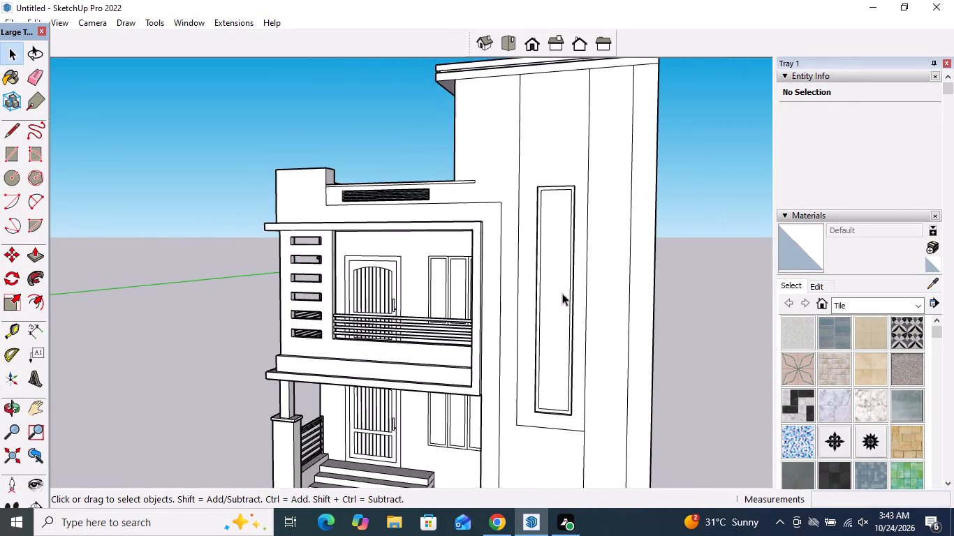
pyautogui.scroll(3, 562, 293)
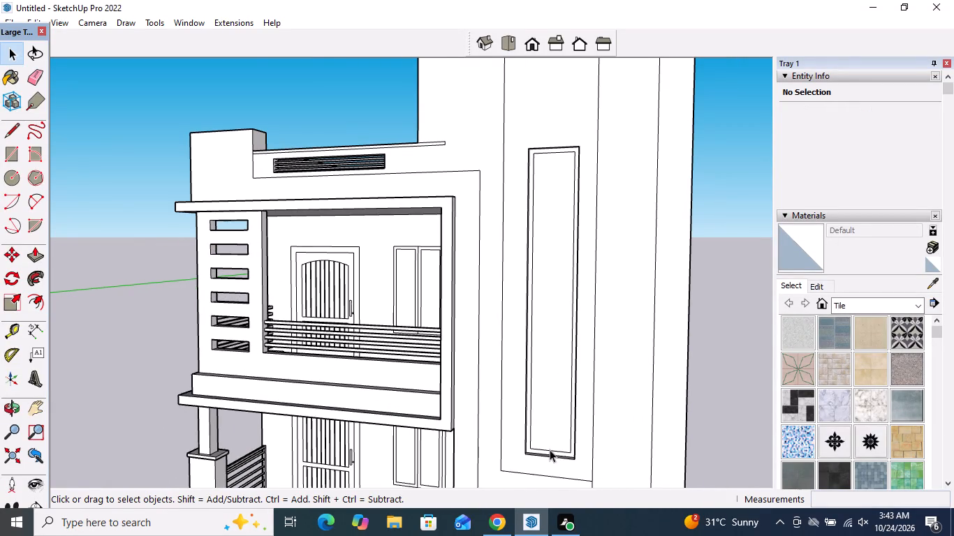
pyautogui.scroll(8, 550, 449)
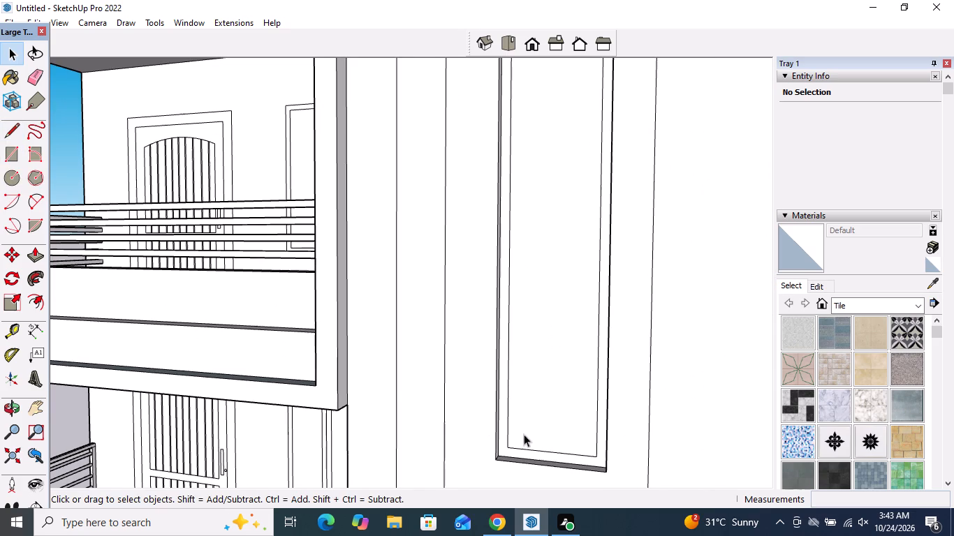
pyautogui.click(551, 452)
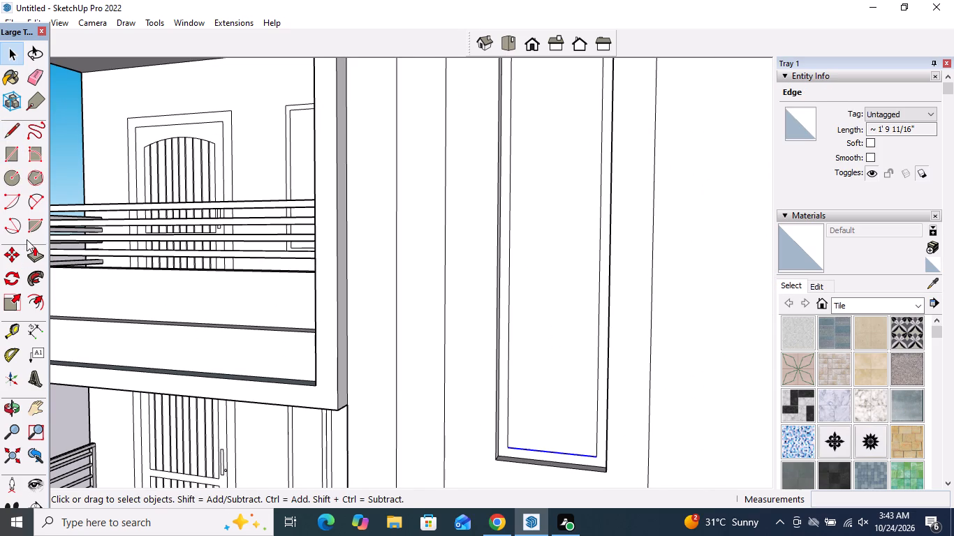
pyautogui.click(15, 253)
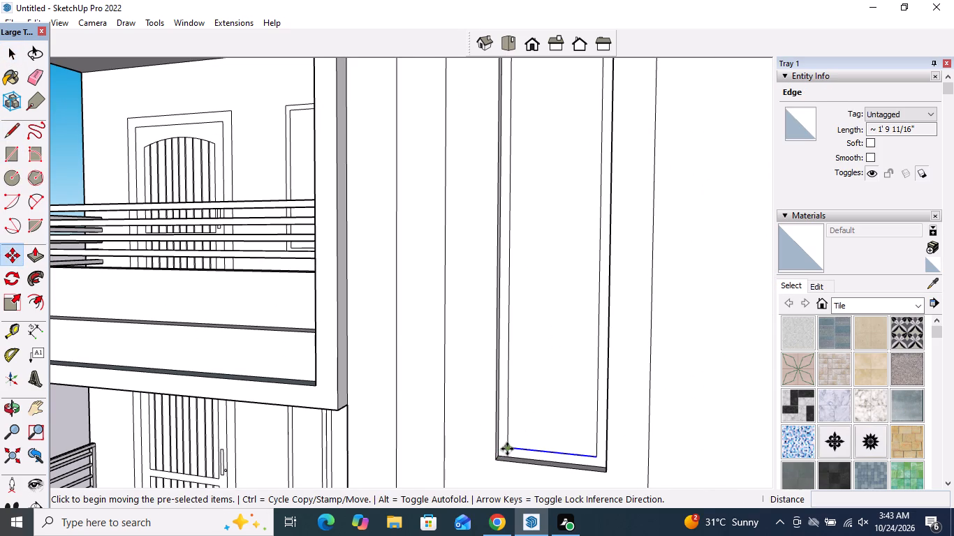
pyautogui.click(508, 448)
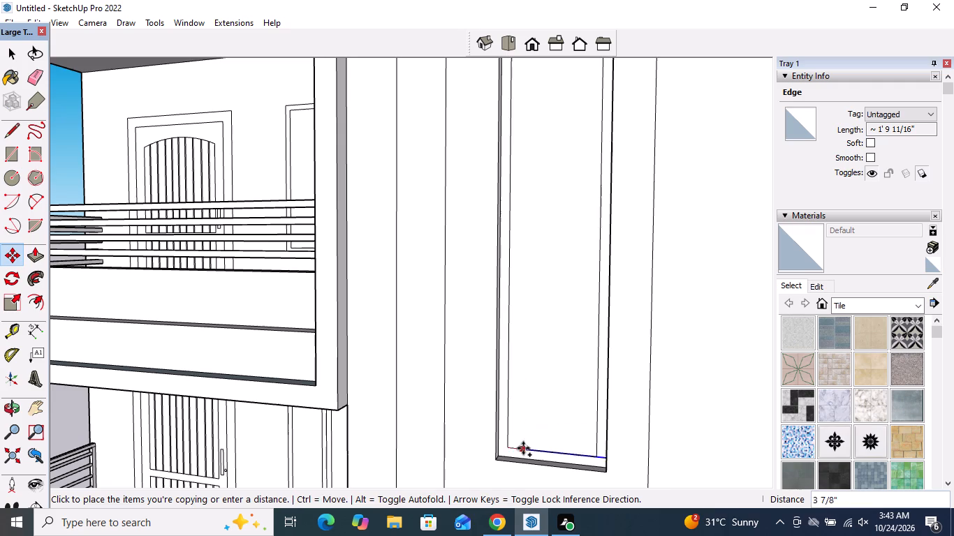
pyautogui.scroll(-12, 524, 451)
pyautogui.scroll(5, 517, 237)
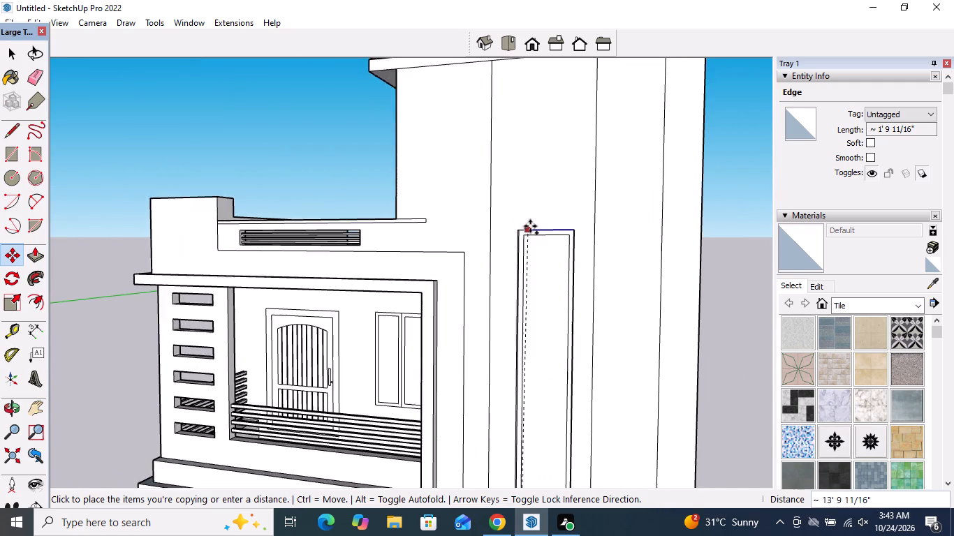
pyautogui.scroll(9, 530, 226)
pyautogui.click(516, 252)
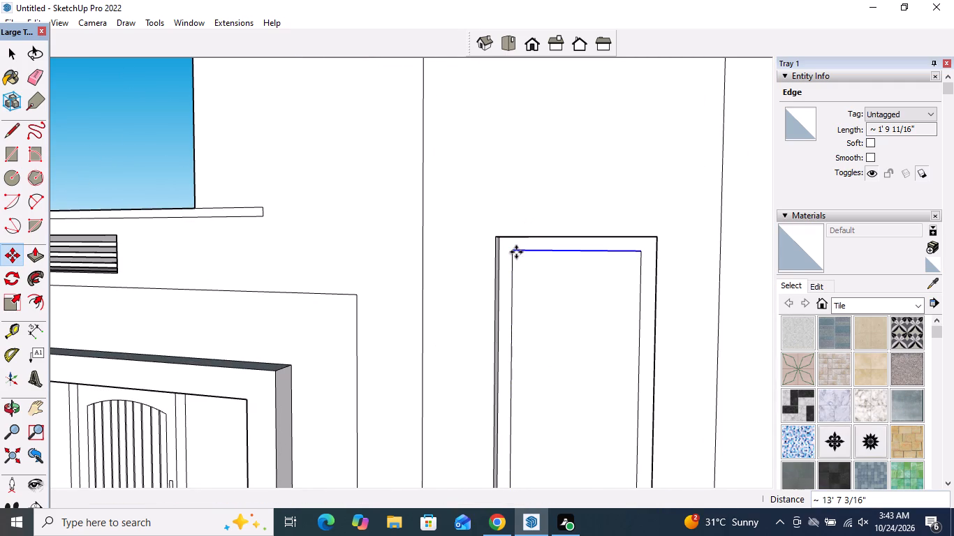
pyautogui.hotkey('shift', '/')
pyautogui.press('3')
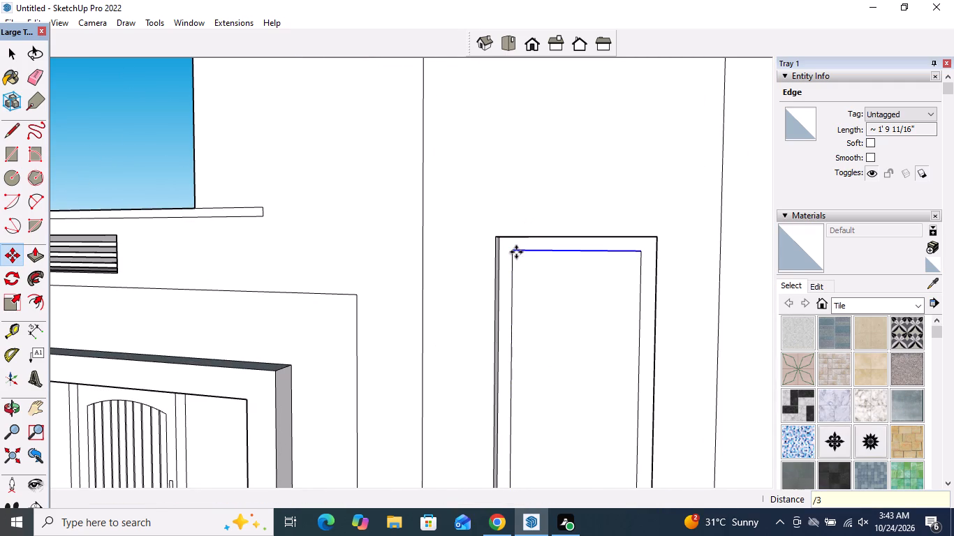
pyautogui.press('Return')
pyautogui.press('space')
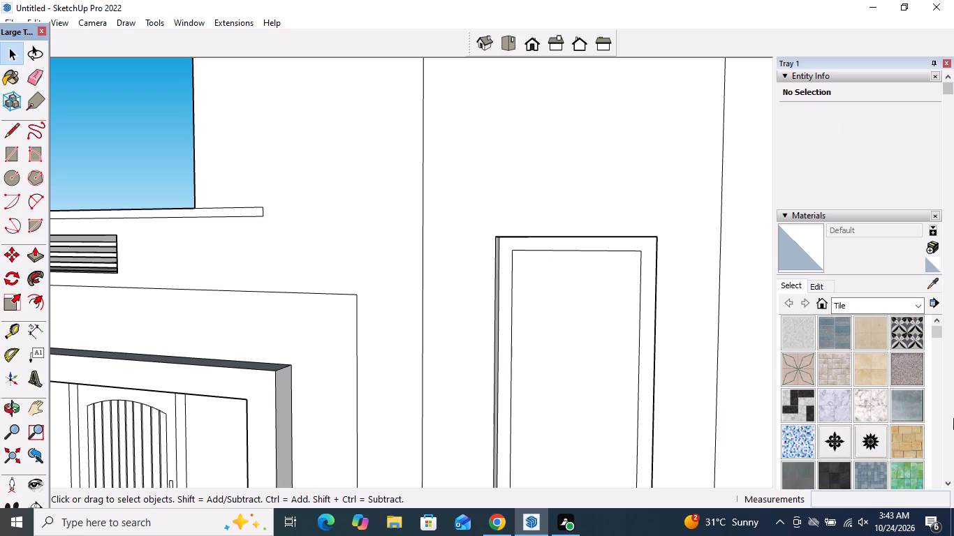
# Draw a line about 1' 9 11/16" long just below each of the two dividing edges to form the window's crossbars.
pyautogui.scroll(-16, 578, 177)
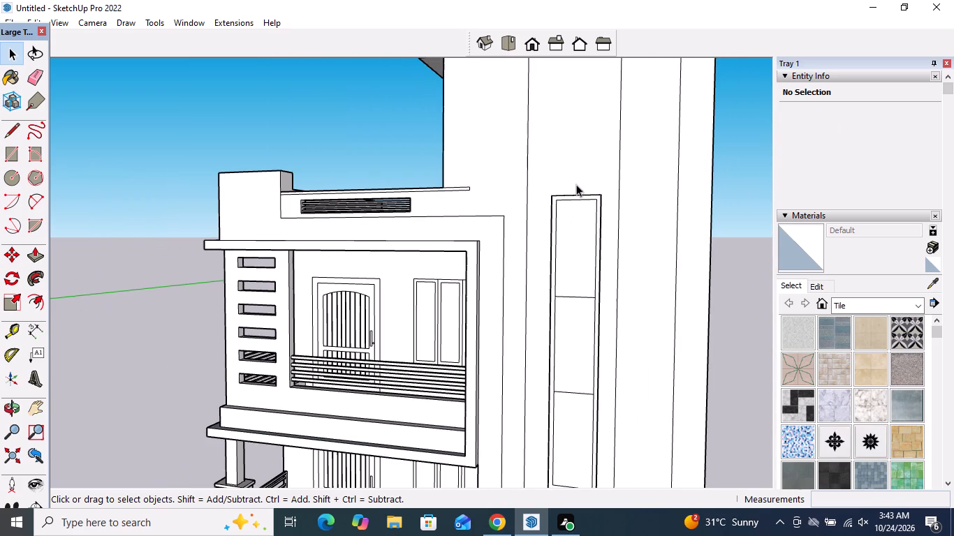
pyautogui.scroll(14, 573, 265)
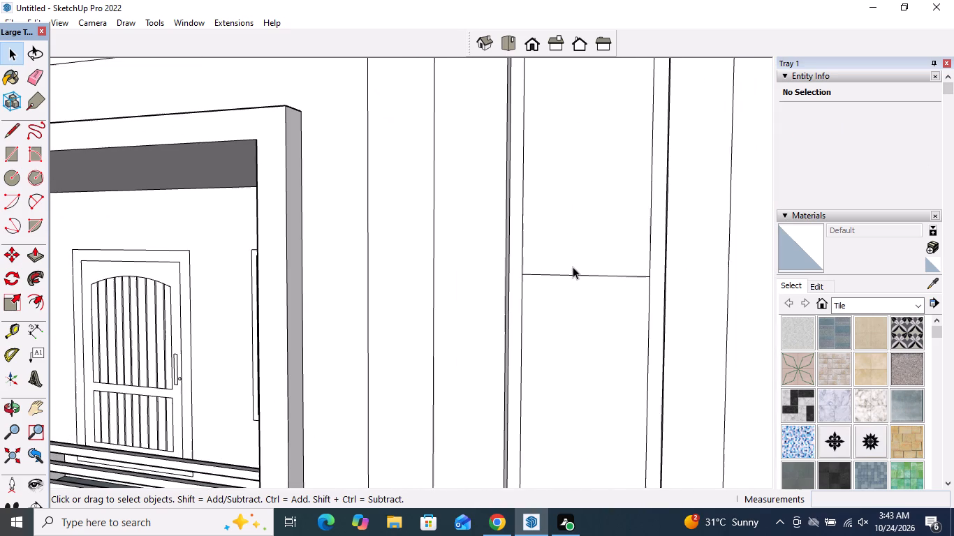
pyautogui.scroll(4, 573, 267)
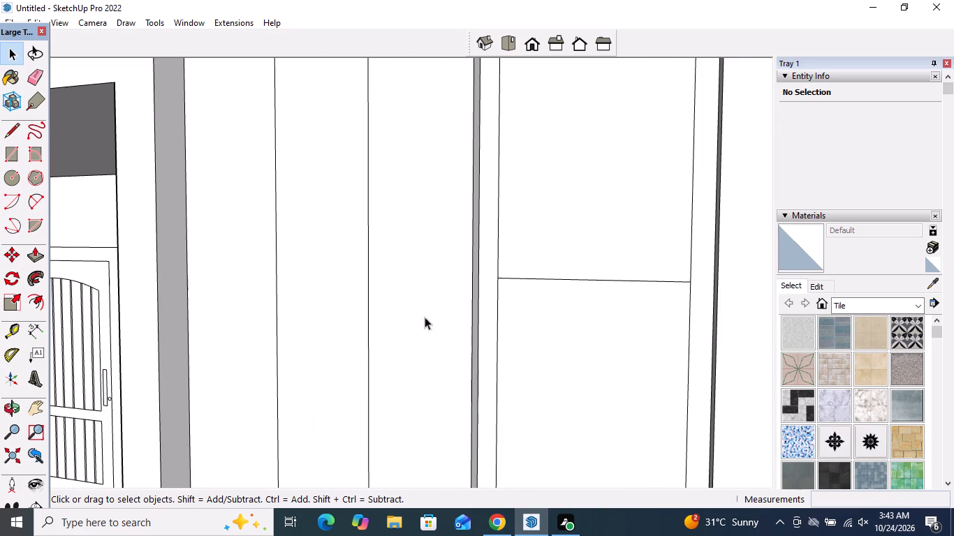
pyautogui.click(22, 132)
pyautogui.scroll(1, 586, 265)
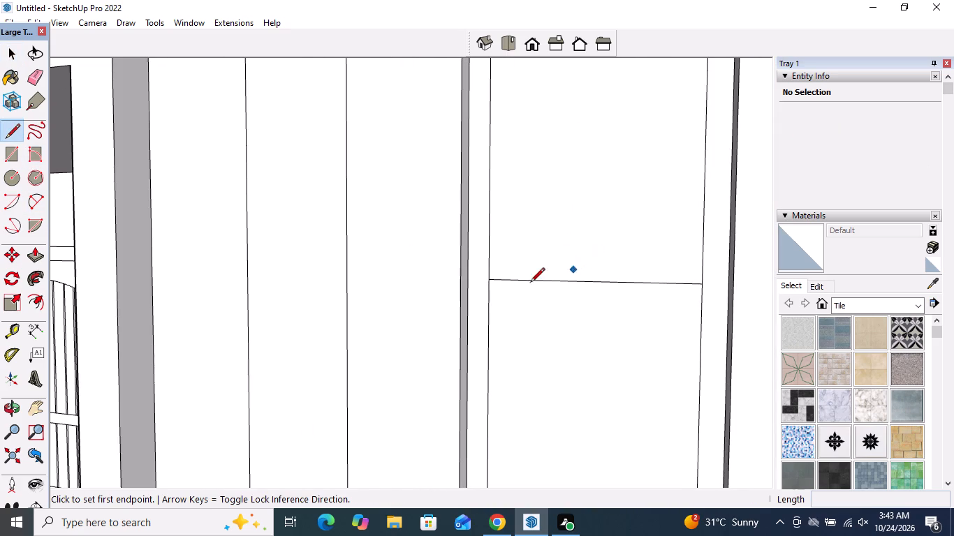
pyautogui.click(487, 301)
pyautogui.click(700, 301)
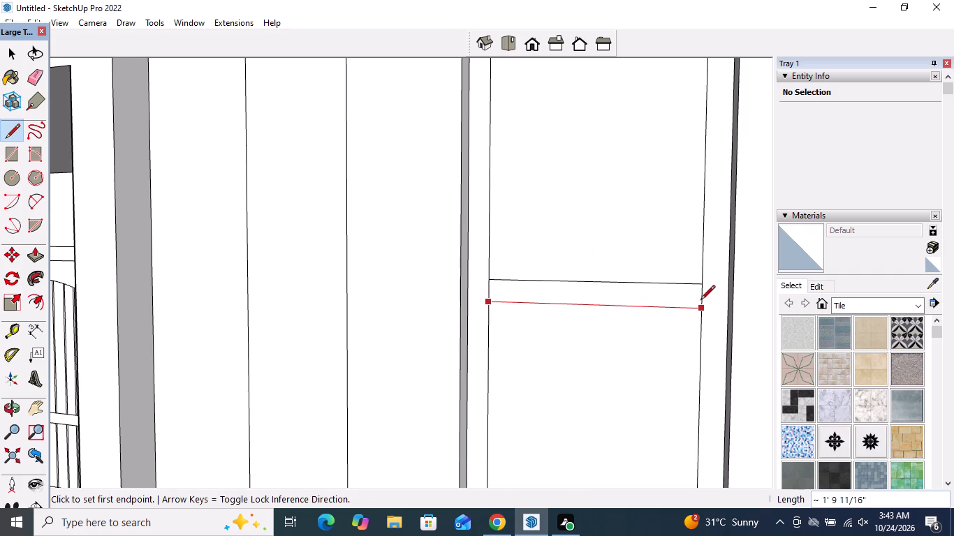
pyautogui.scroll(-16, 662, 246)
pyautogui.scroll(4, 673, 412)
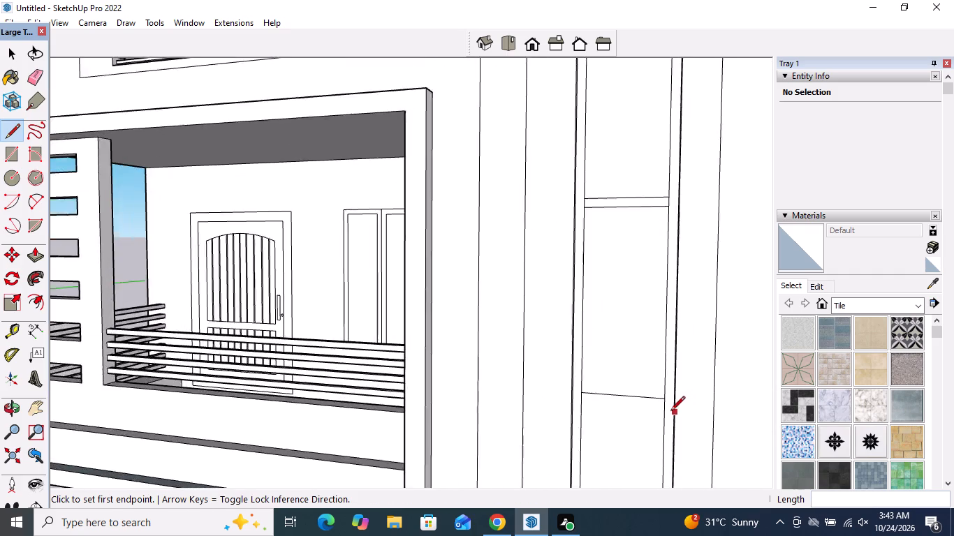
pyautogui.scroll(10, 670, 412)
pyautogui.click(661, 403)
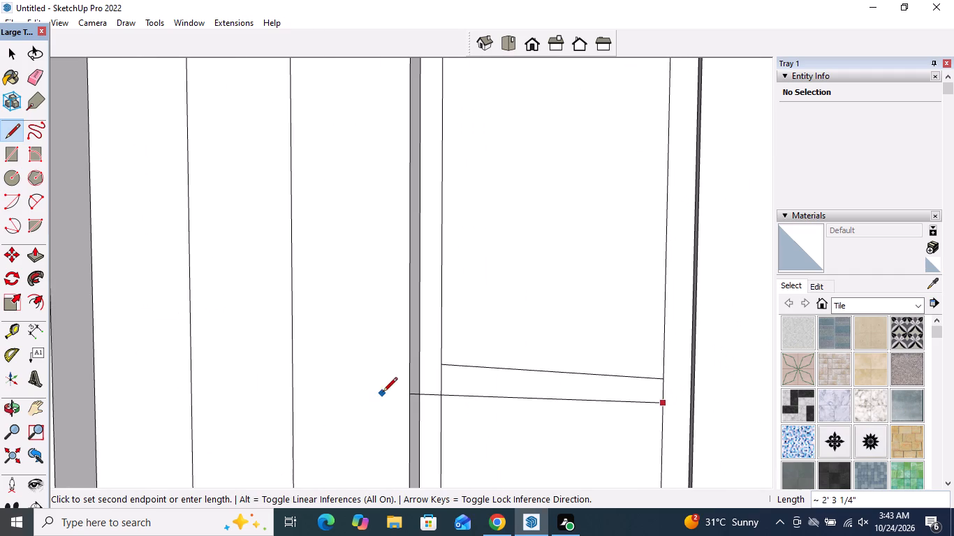
pyautogui.click(438, 389)
pyautogui.press('space')
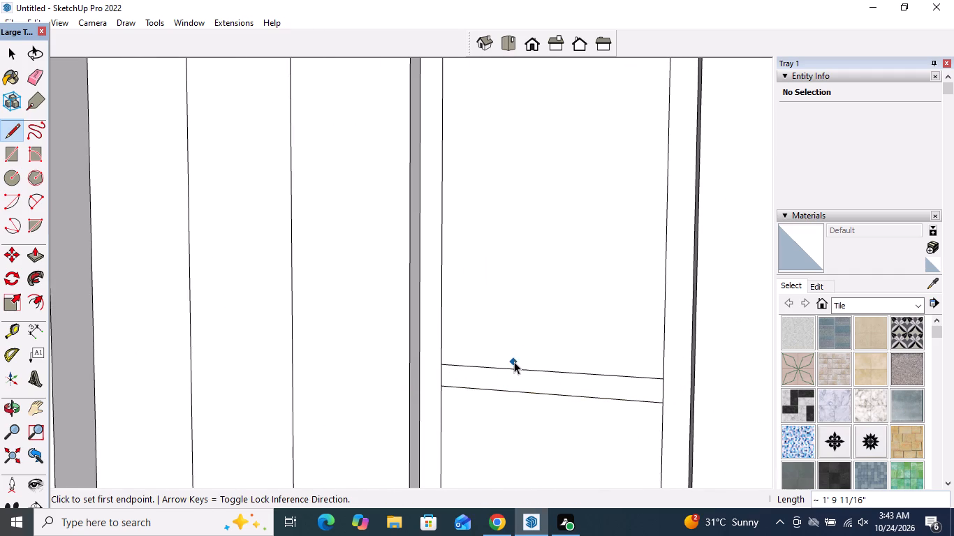
# Push the top pane of the stair tower window inward about 1 11/16" behind its frame.
pyautogui.scroll(-8, 514, 362)
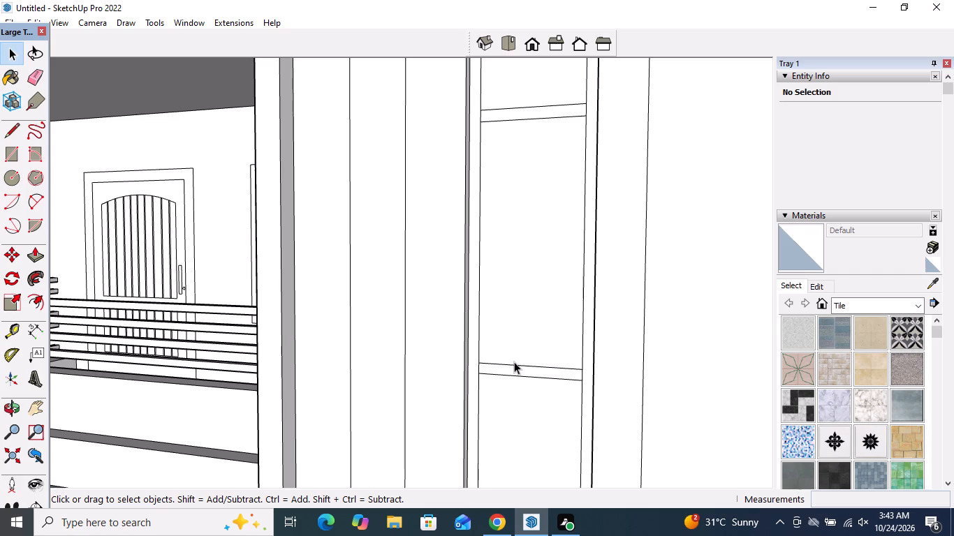
pyautogui.scroll(-4, 514, 362)
pyautogui.scroll(-3, 506, 270)
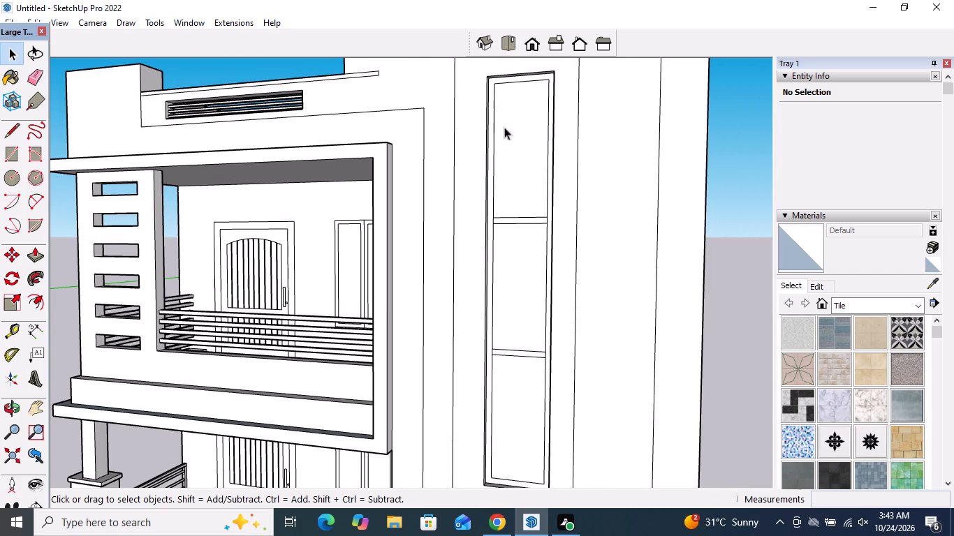
pyautogui.scroll(9, 537, 52)
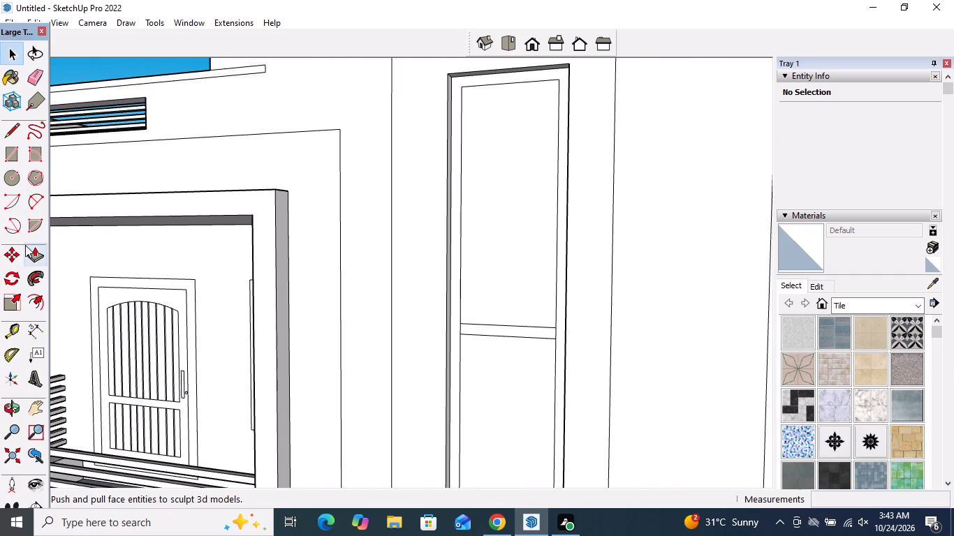
pyautogui.click(34, 260)
pyautogui.scroll(3, 518, 158)
pyautogui.click(490, 198)
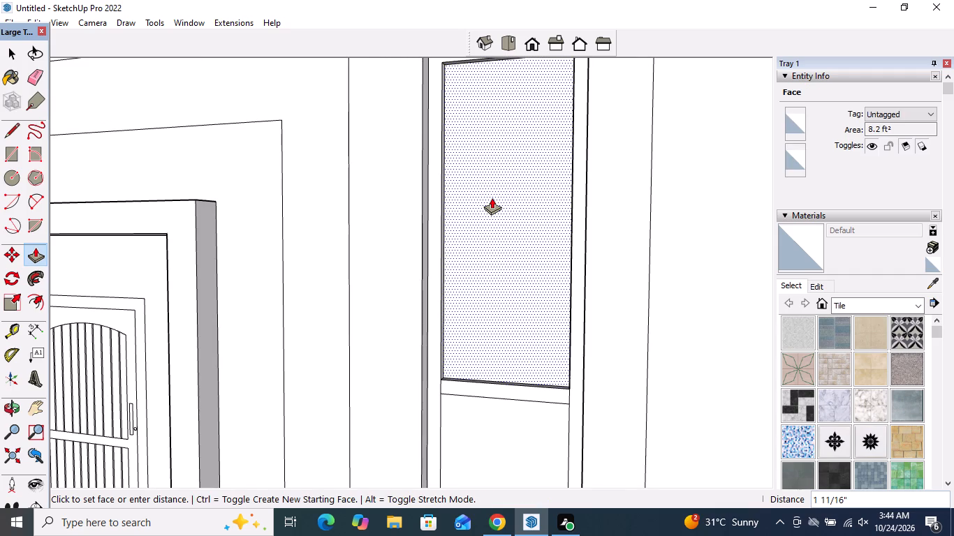
pyautogui.click(492, 198)
pyautogui.scroll(-5, 480, 98)
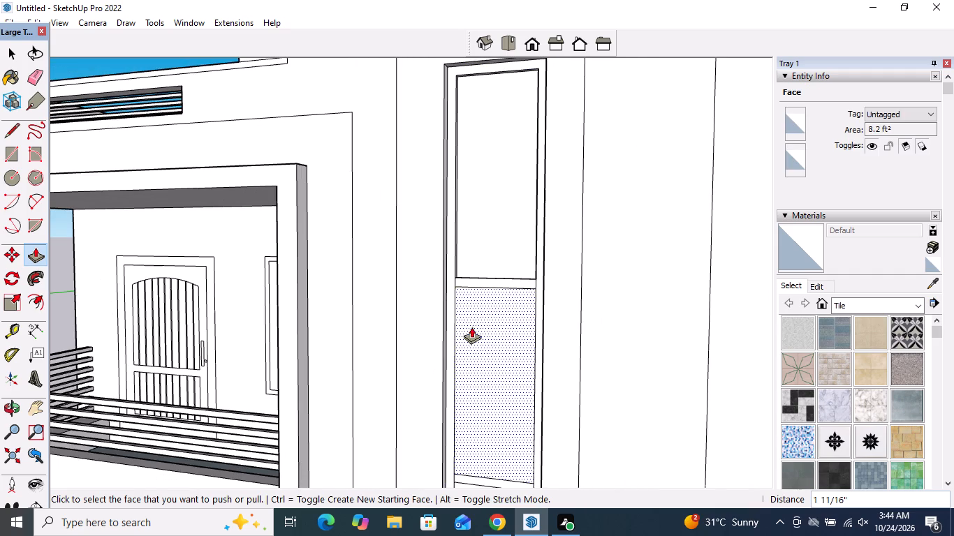
# Push the middle and bottom panes of the stair tower window inward 1 11/16" behind the frame, matching the top pane.
pyautogui.doubleClick(471, 326)
pyautogui.scroll(-5, 383, 130)
pyautogui.scroll(6, 441, 348)
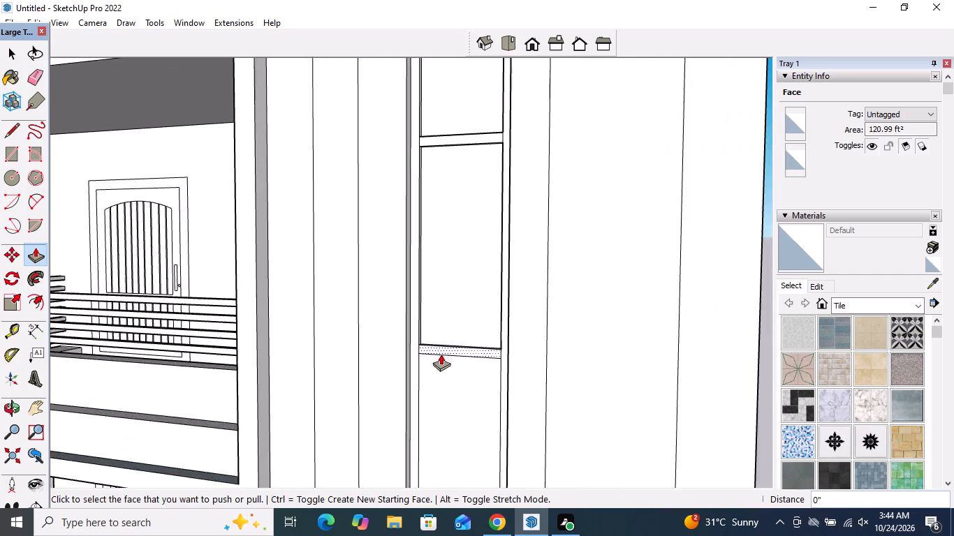
pyautogui.scroll(9, 441, 354)
pyautogui.doubleClick(441, 371)
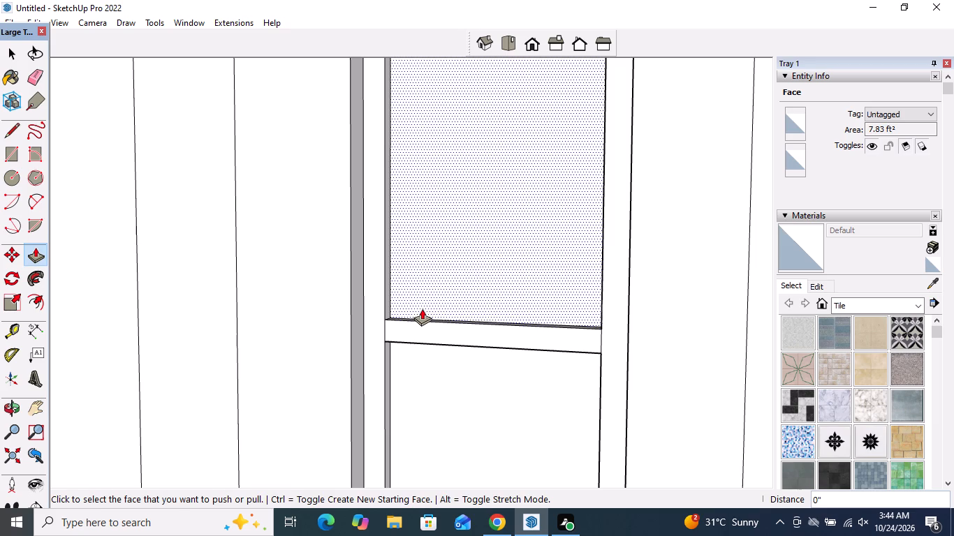
pyautogui.press('space')
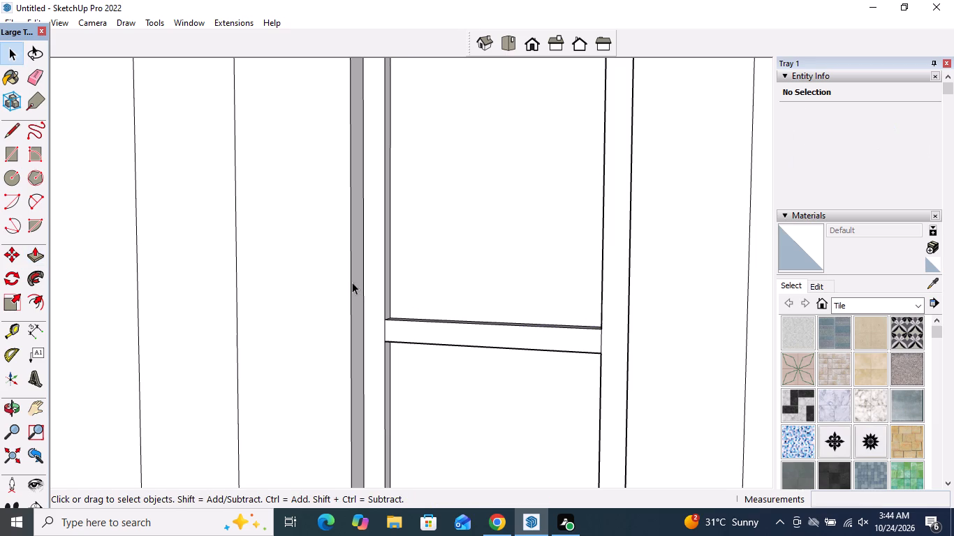
# Draw a vertical line about 4' 3 15/16" long down the middle pane, from its top edge's midpoint to its bottom edge.
pyautogui.scroll(-7, 335, 384)
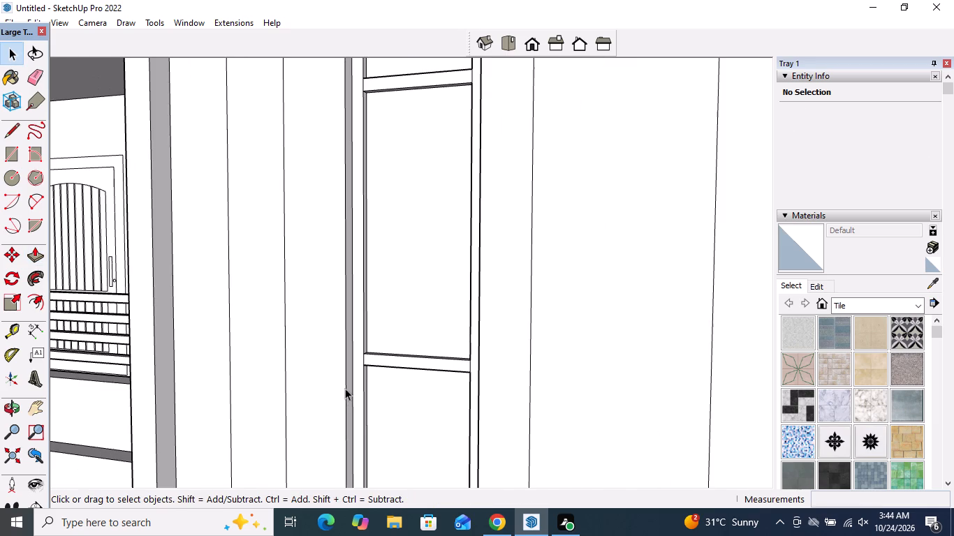
pyautogui.scroll(2, 399, 71)
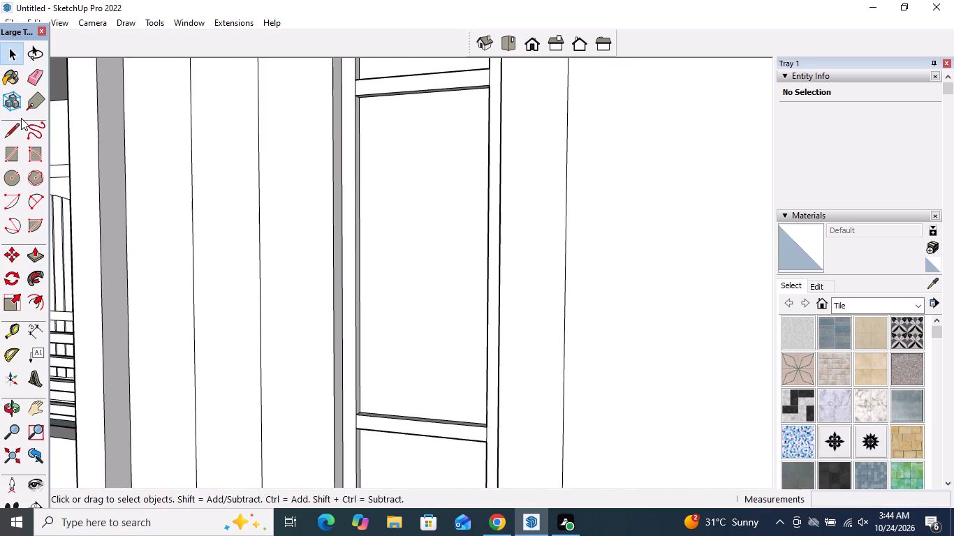
pyautogui.click(18, 128)
pyautogui.scroll(3, 388, 122)
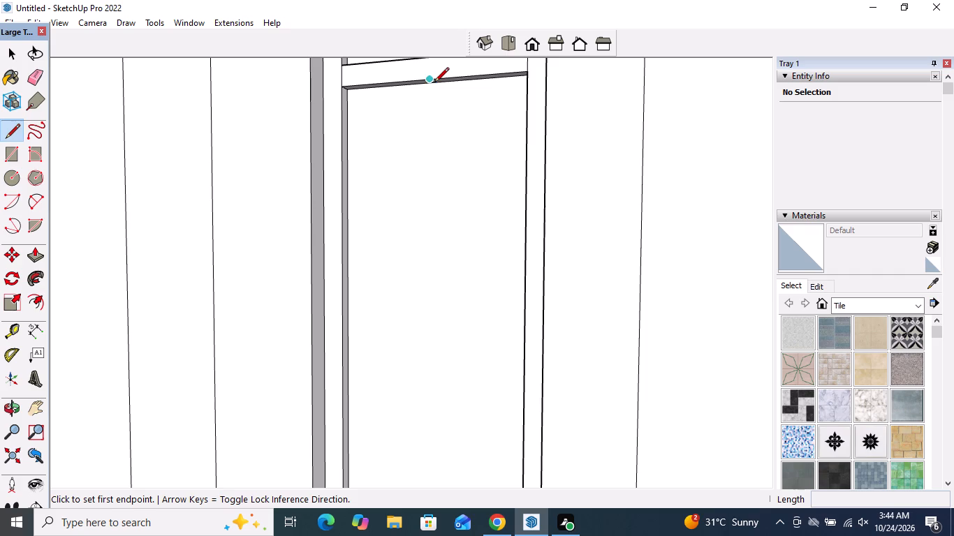
pyautogui.scroll(4, 430, 84)
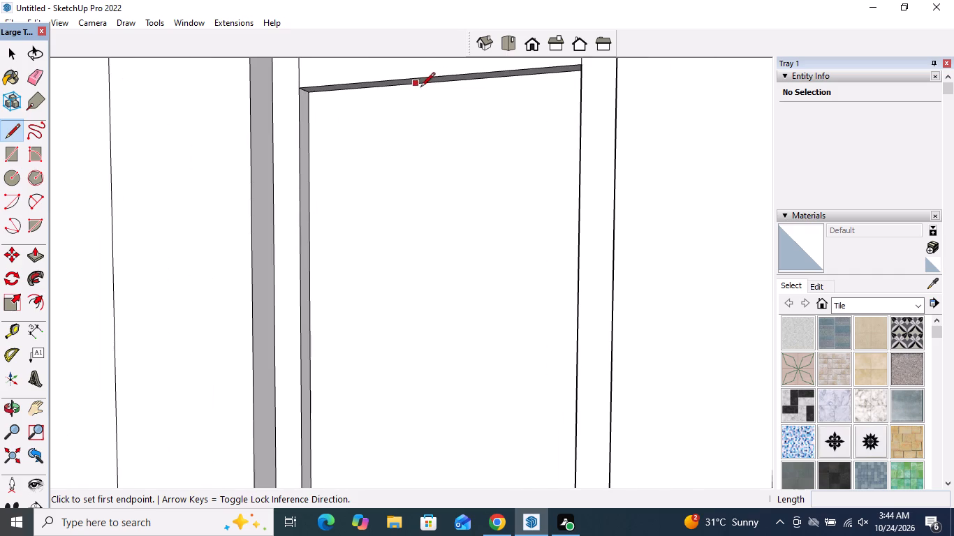
pyautogui.scroll(3, 436, 86)
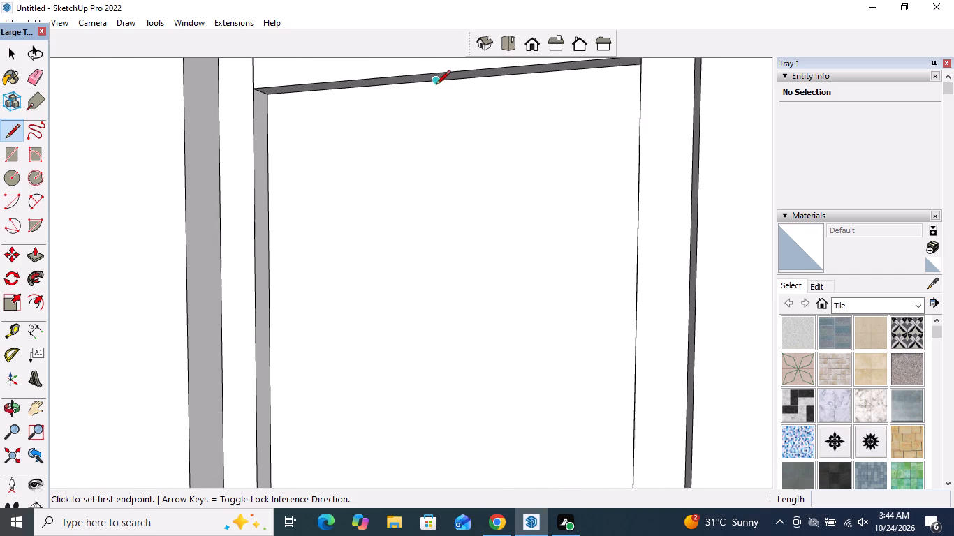
pyautogui.click(436, 82)
pyautogui.scroll(-11, 439, 149)
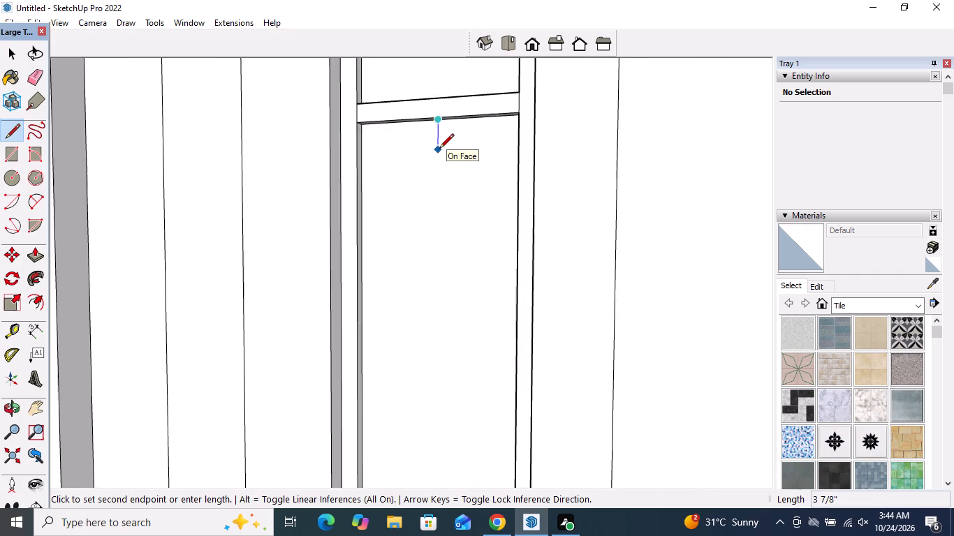
pyautogui.scroll(-4, 439, 149)
pyautogui.scroll(16, 439, 335)
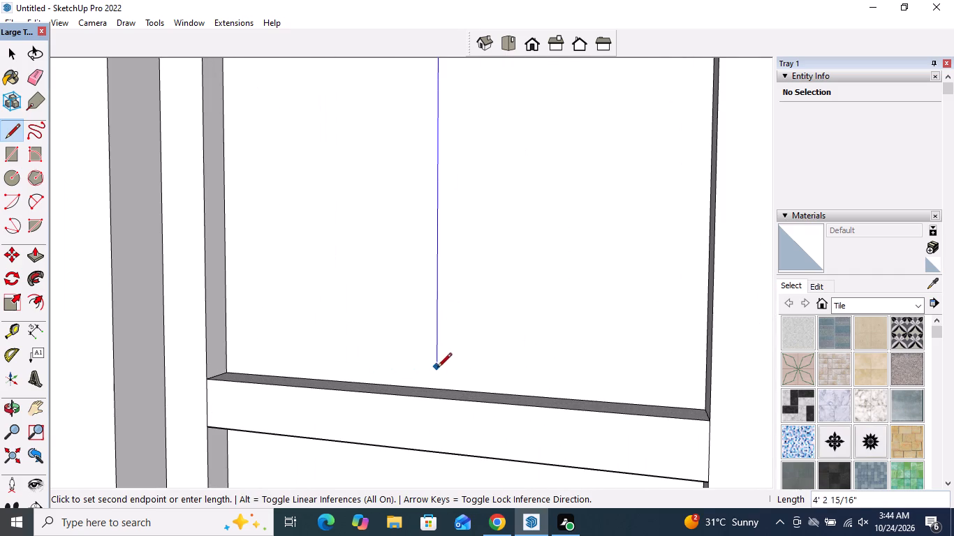
pyautogui.click(437, 387)
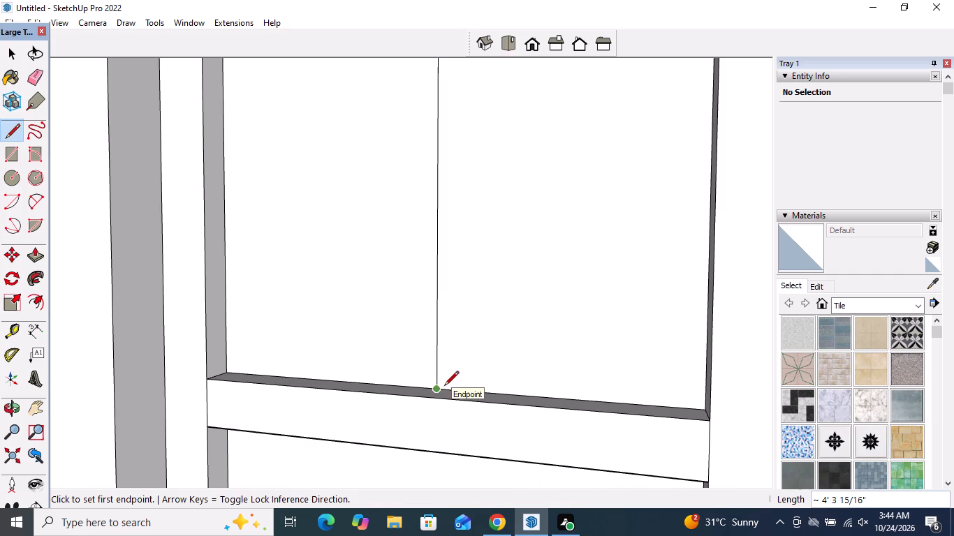
# Draw a line about 1' 9 11/16" long across the upper part of the middle pane, from side to side.
pyautogui.scroll(-11, 450, 438)
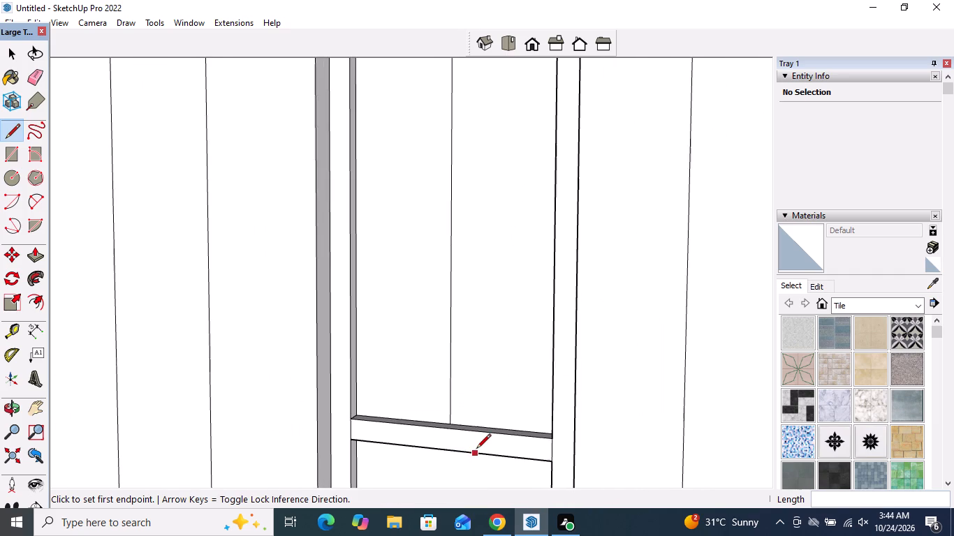
pyautogui.scroll(-9, 476, 449)
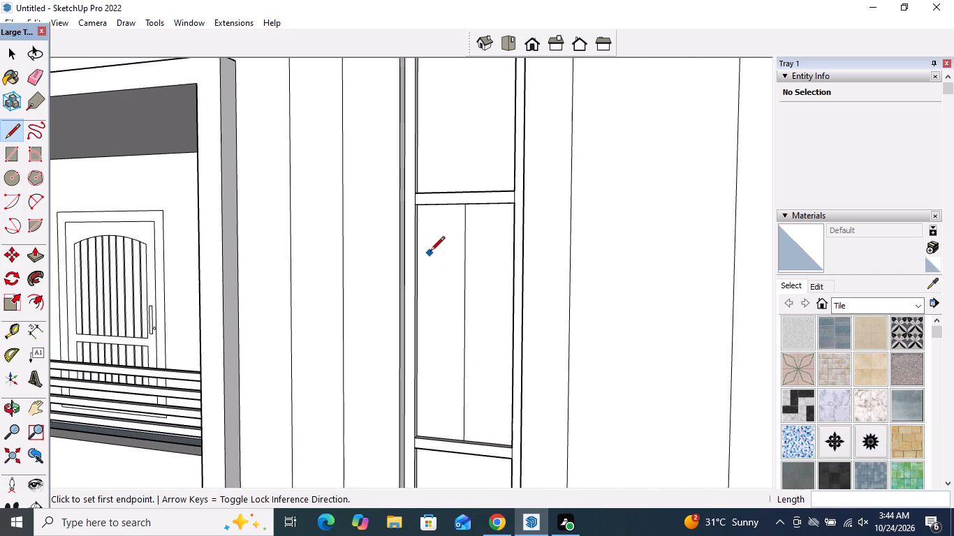
pyautogui.scroll(3, 430, 252)
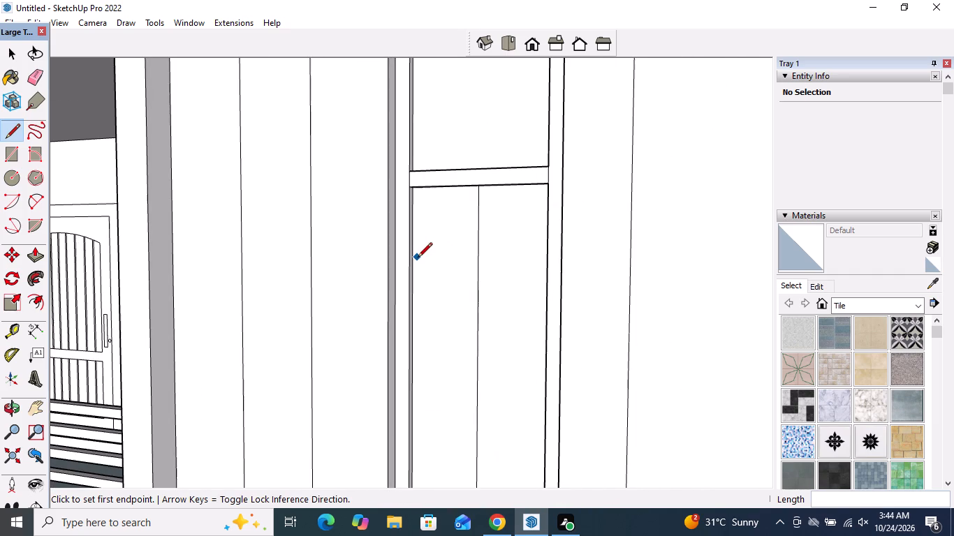
pyautogui.click(416, 258)
pyautogui.moveTo(430, 256); pyautogui.dragTo(606, 264, button='middle')
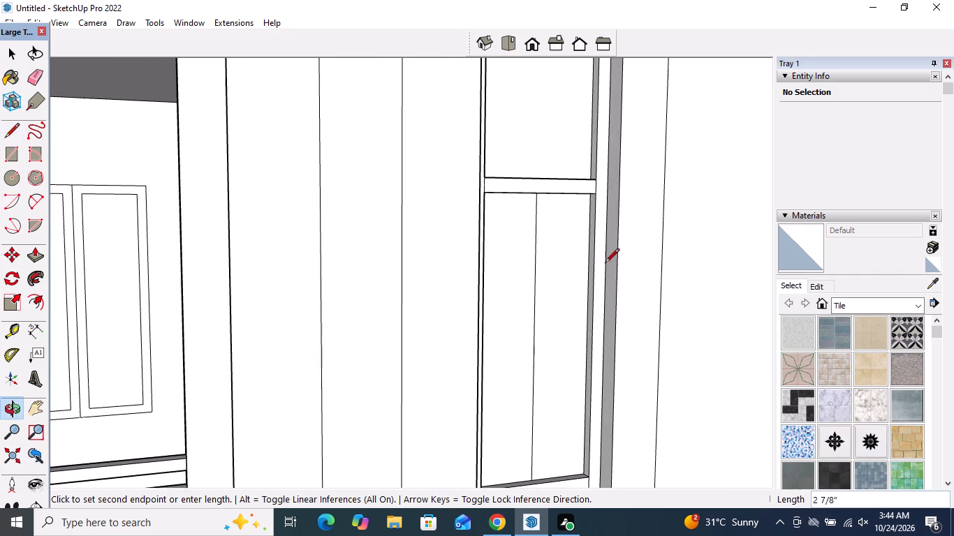
pyautogui.scroll(9, 584, 256)
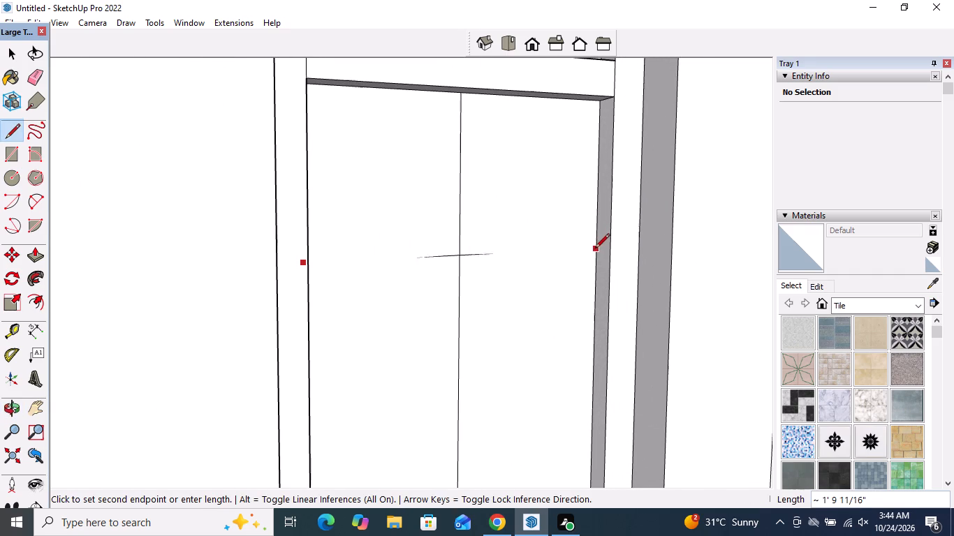
pyautogui.click(594, 259)
# Draw two more lines across the middle pane below the first, about 1' 9 3/4" and 1' 9 11/16" long.
pyautogui.scroll(-11, 516, 206)
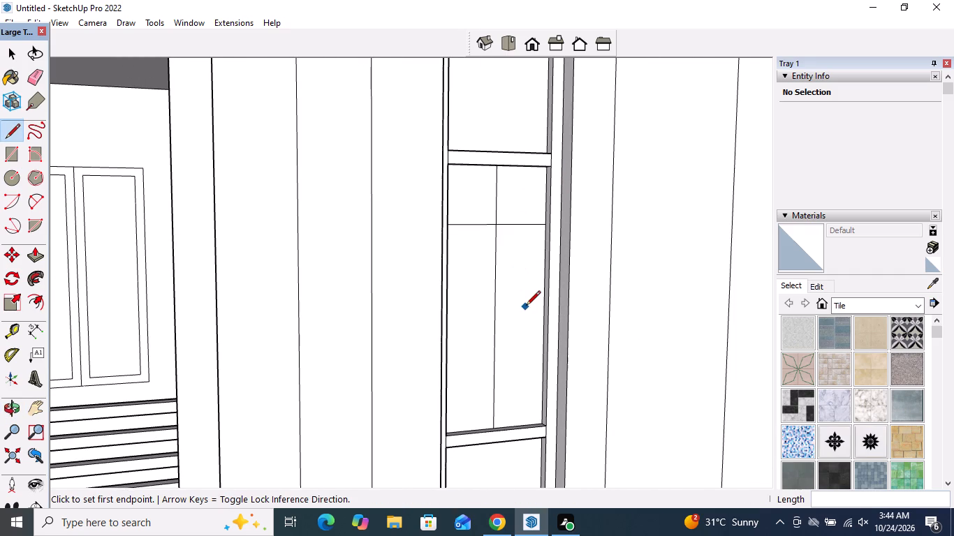
pyautogui.scroll(4, 529, 329)
pyautogui.click(548, 312)
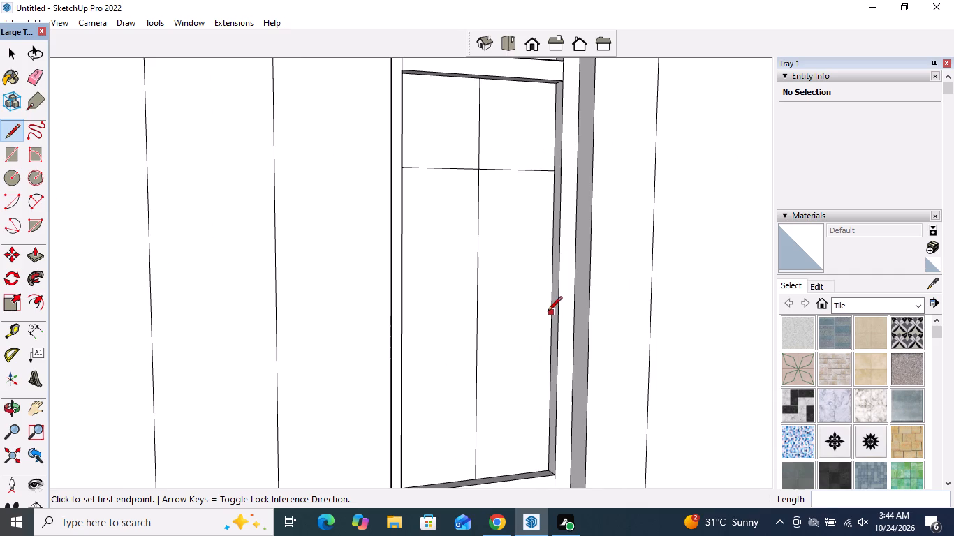
pyautogui.moveTo(508, 312); pyautogui.dragTo(282, 319, button='middle')
pyautogui.scroll(4, 329, 310)
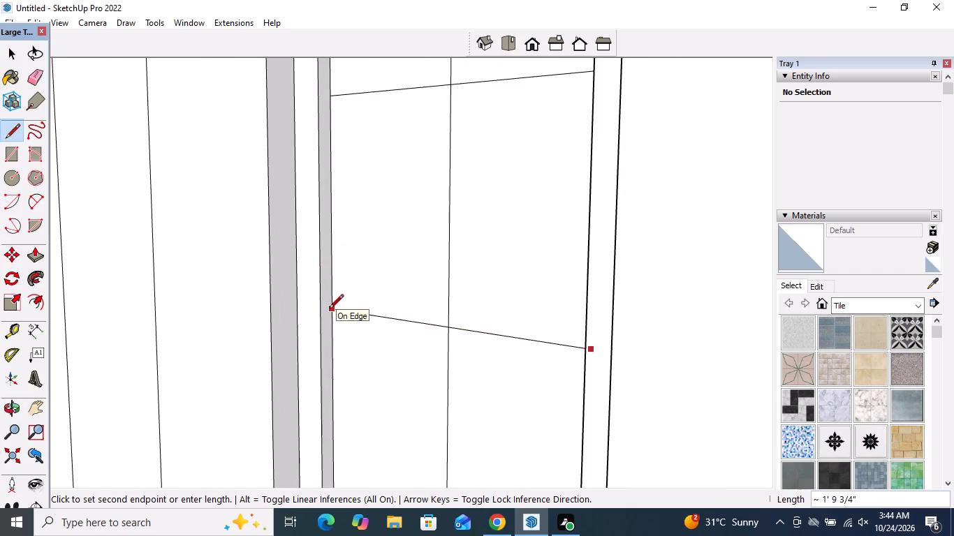
pyautogui.click(330, 318)
pyautogui.scroll(-7, 381, 272)
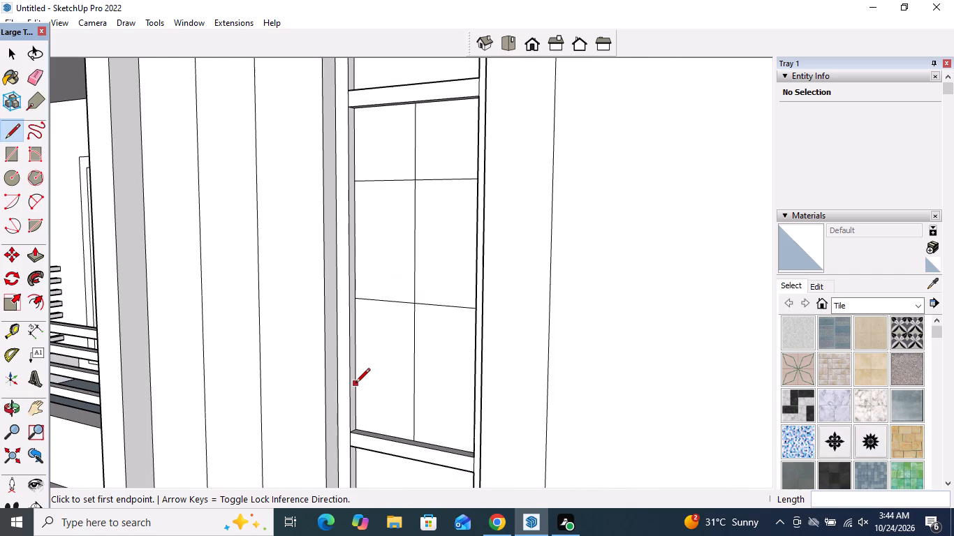
pyautogui.click(355, 384)
pyautogui.moveTo(372, 387); pyautogui.dragTo(432, 398, button='middle')
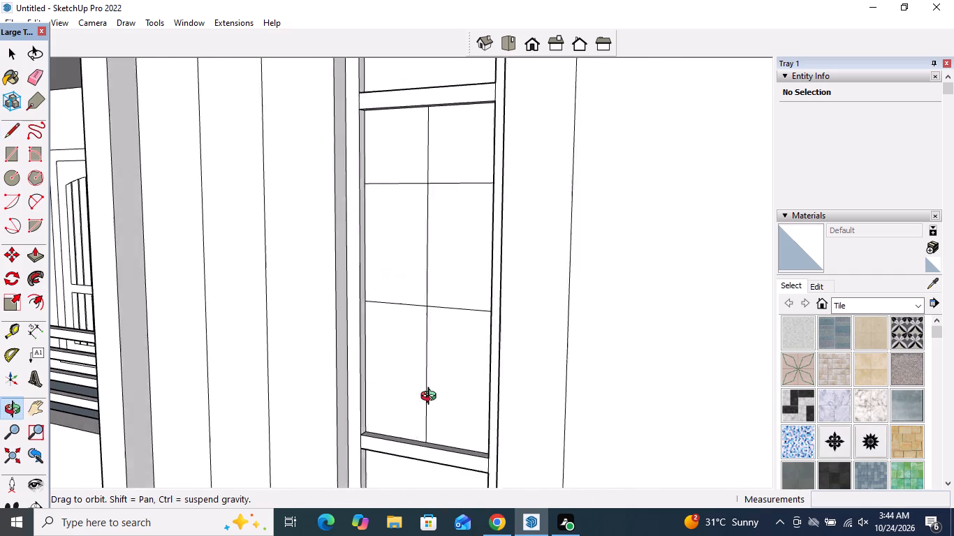
pyautogui.moveTo(432, 398); pyautogui.dragTo(592, 410, button='middle')
pyautogui.scroll(8, 573, 378)
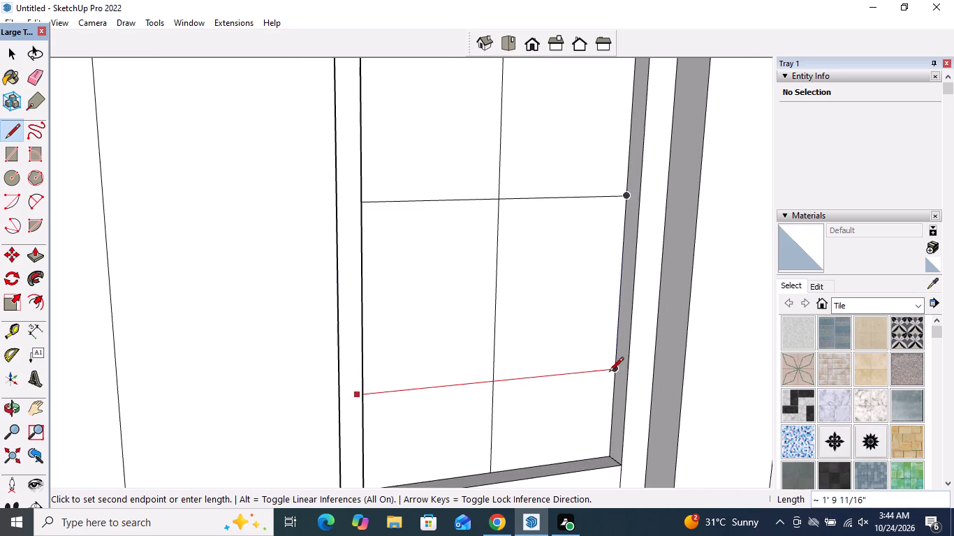
pyautogui.click(615, 371)
pyautogui.press('space')
# Push the front wall face surrounding the stair tower window's panel inward about 1 7/8", leaving the panel raised.
pyautogui.scroll(-6, 492, 332)
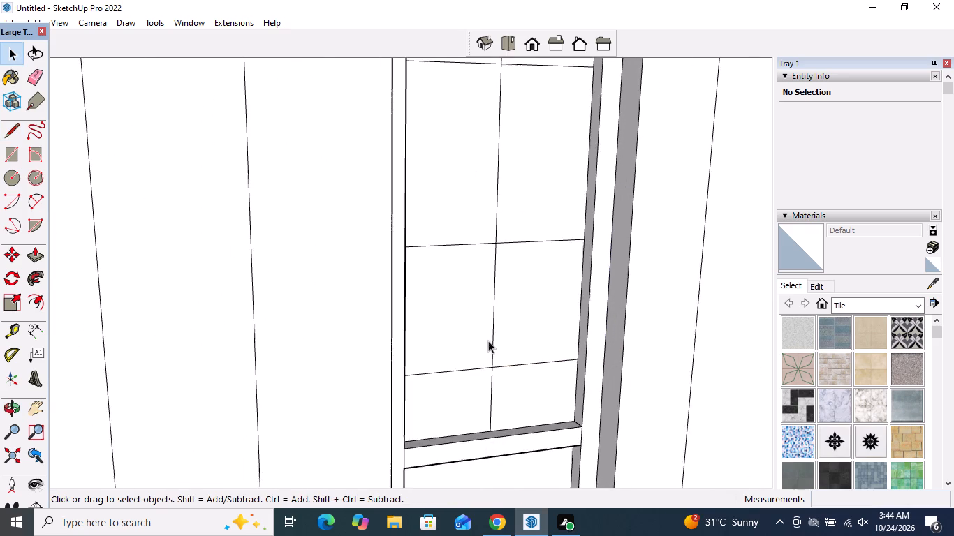
pyautogui.scroll(-6, 487, 345)
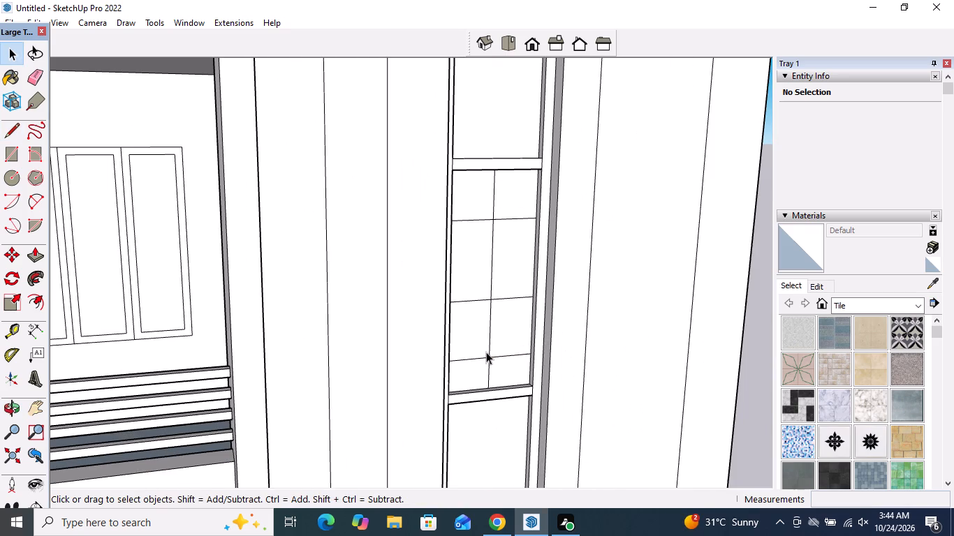
pyautogui.scroll(-2, 486, 352)
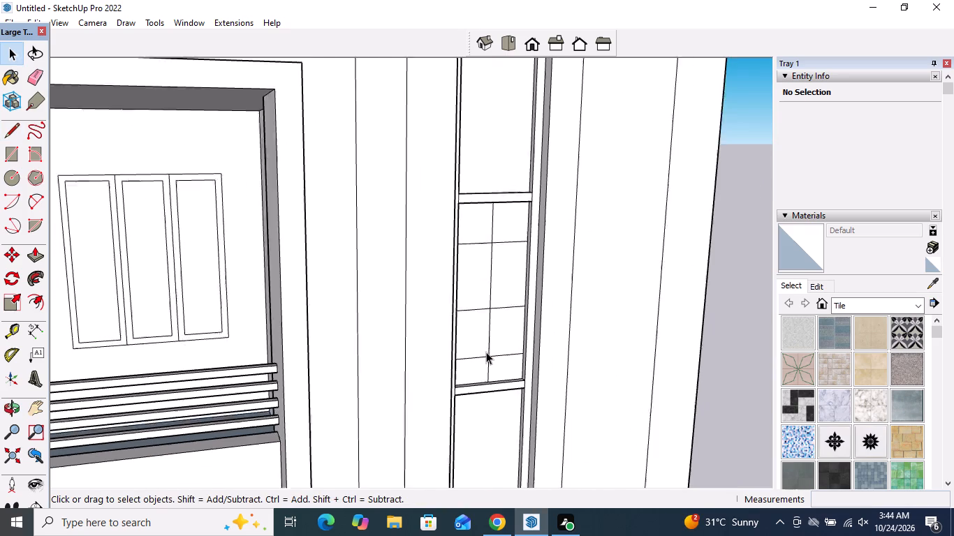
pyautogui.scroll(-16, 486, 352)
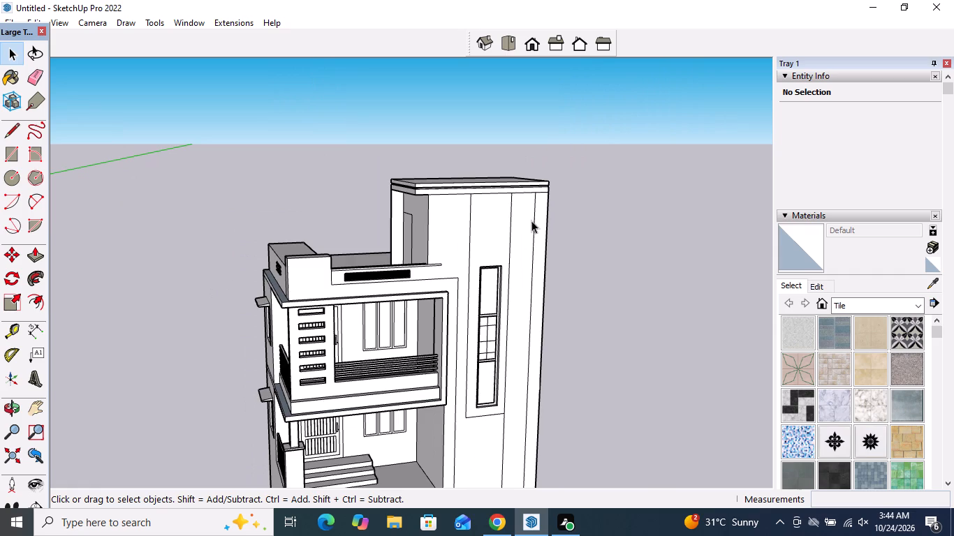
pyautogui.scroll(4, 531, 217)
pyautogui.moveTo(531, 214); pyautogui.dragTo(579, 203, button='middle')
pyautogui.scroll(4, 558, 202)
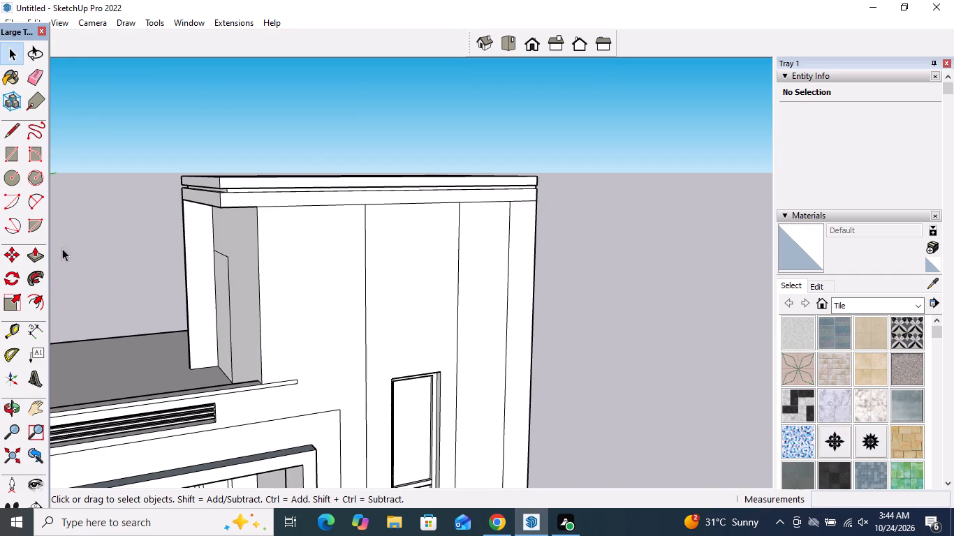
pyautogui.click(38, 260)
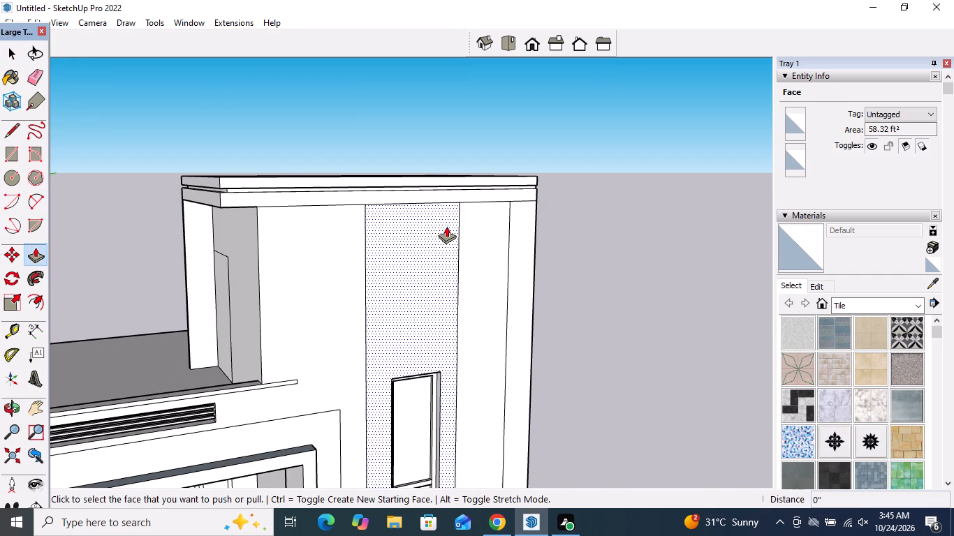
pyautogui.scroll(-5, 446, 226)
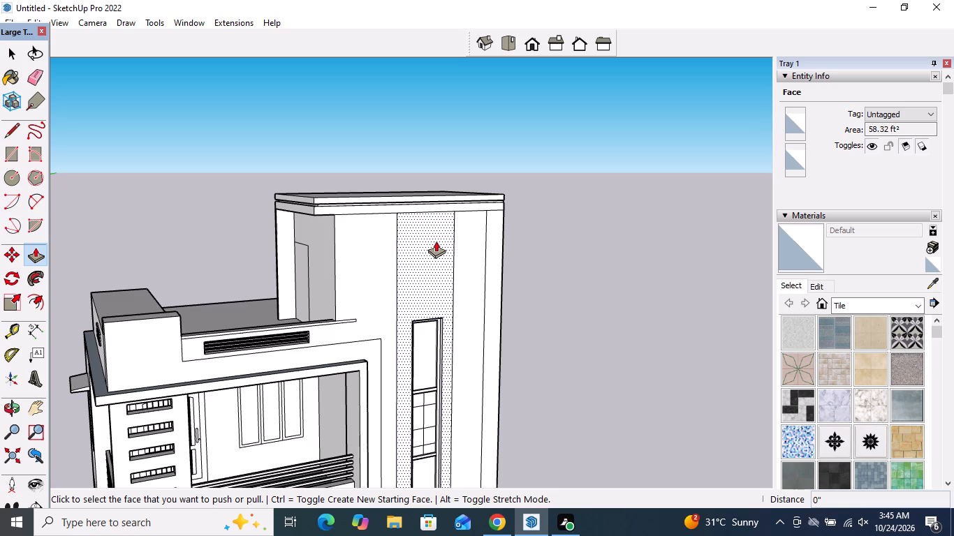
pyautogui.scroll(-5, 430, 223)
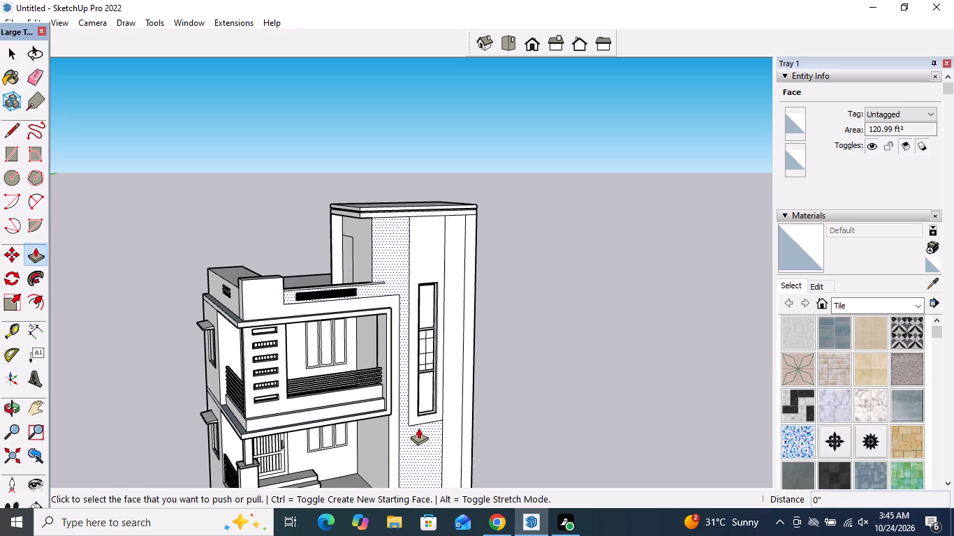
pyautogui.scroll(4, 386, 265)
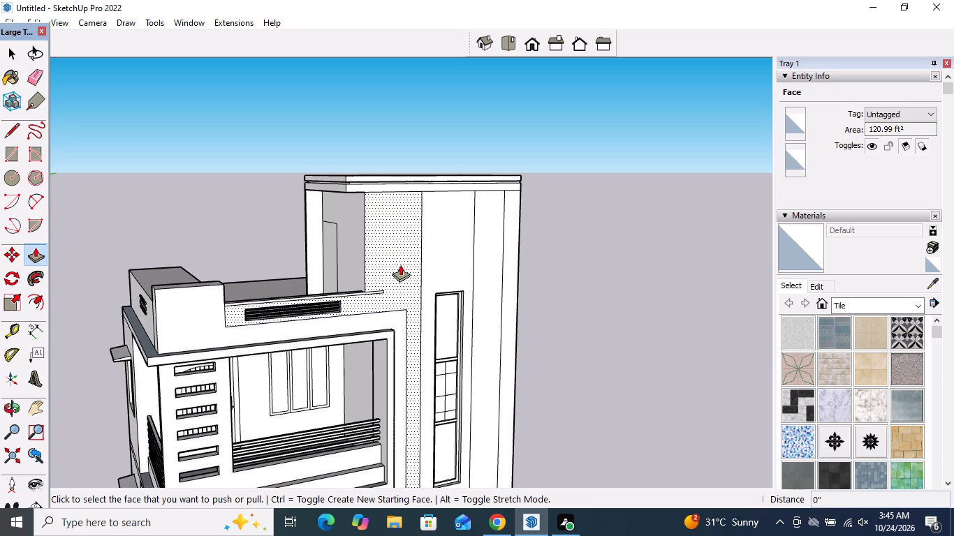
pyautogui.click(400, 265)
pyautogui.click(400, 260)
# Push the same front wall face in about another 1 5/16" behind the window panel.
pyautogui.scroll(-4, 379, 227)
pyautogui.scroll(10, 390, 275)
pyautogui.scroll(-4, 404, 207)
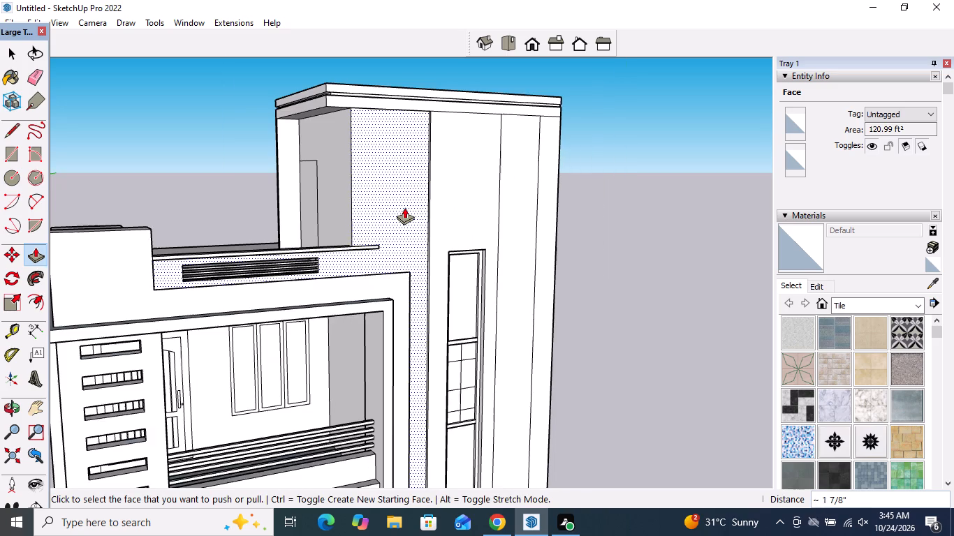
pyautogui.scroll(-5, 404, 207)
pyautogui.scroll(13, 420, 442)
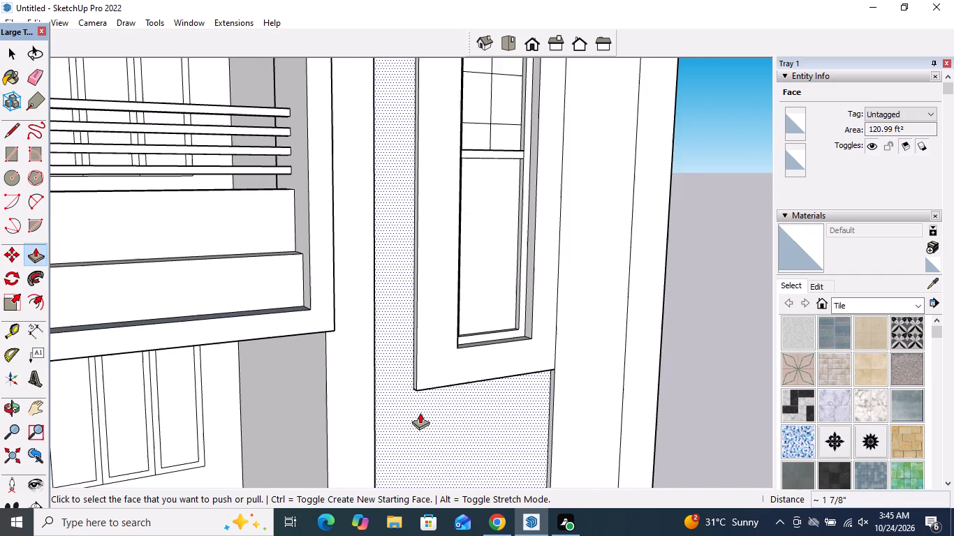
pyautogui.click(417, 412)
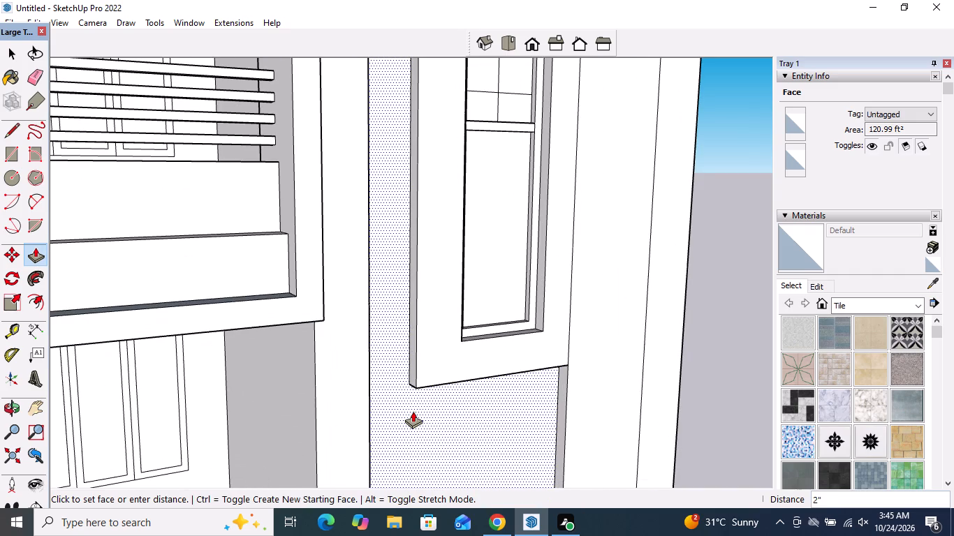
pyautogui.click(415, 410)
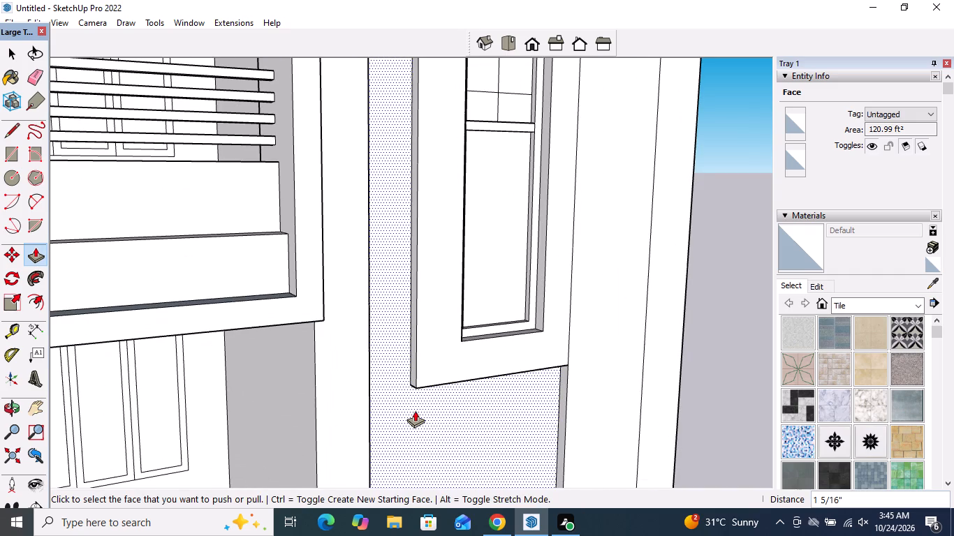
# Push the narrow wall strip between the balcony frame and the stair tower wall back about 3 3/16", level with the recessed wall.
pyautogui.scroll(-4, 415, 410)
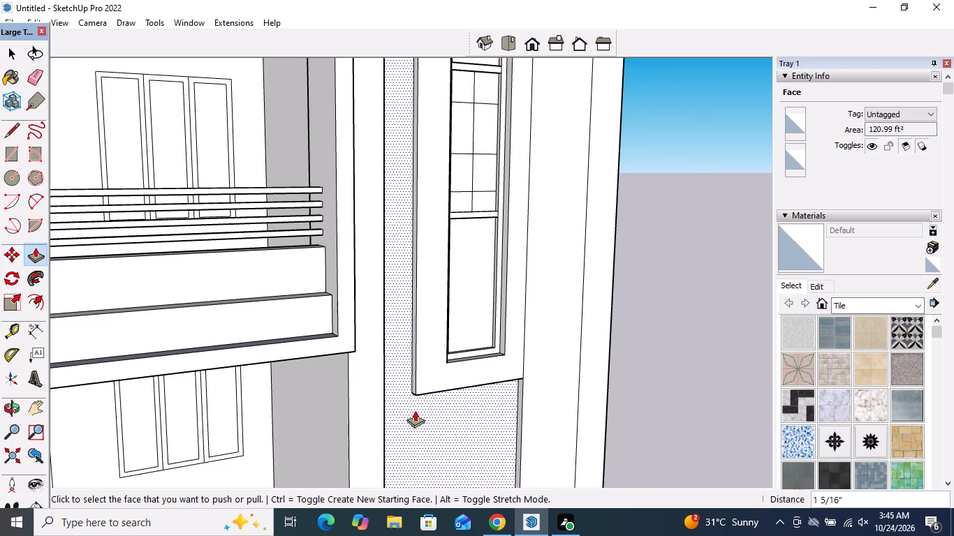
pyautogui.scroll(-5, 425, 341)
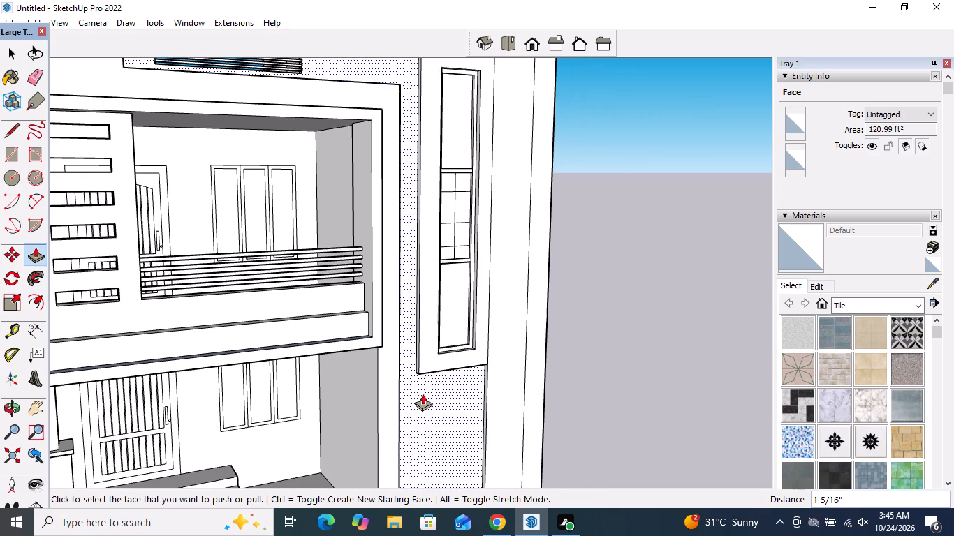
pyautogui.moveTo(423, 394); pyautogui.dragTo(132, 378, button='middle')
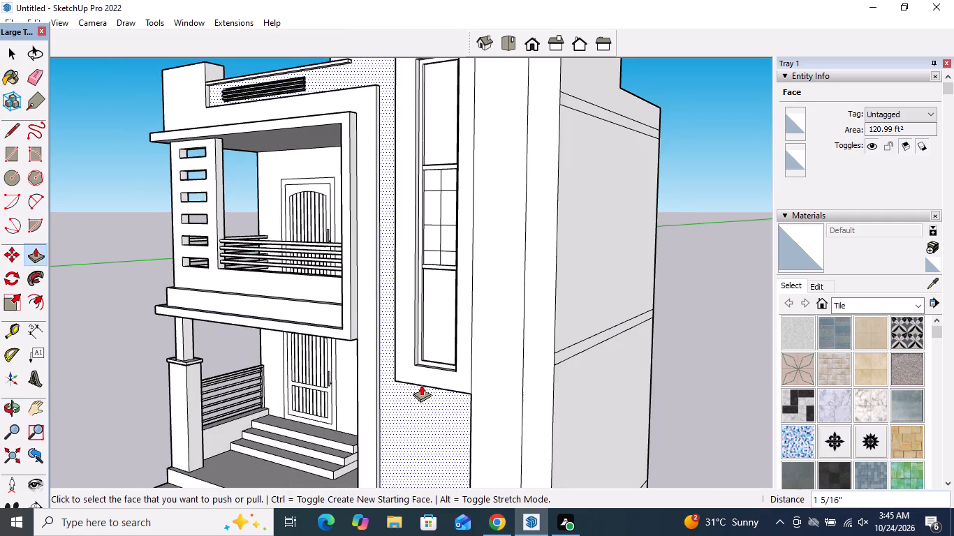
pyautogui.scroll(4, 377, 382)
pyautogui.click(369, 386)
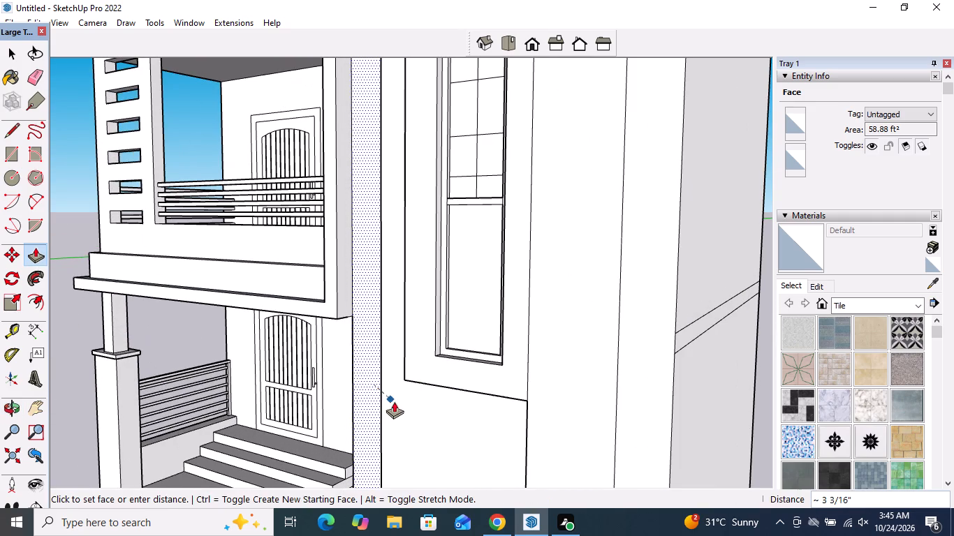
pyautogui.click(394, 401)
# Push the tall front strip between the stair tower's window panel and its outer corner inward about 3 3/16".
pyautogui.scroll(-10, 383, 328)
pyautogui.moveTo(394, 370); pyautogui.dragTo(453, 388, button='middle')
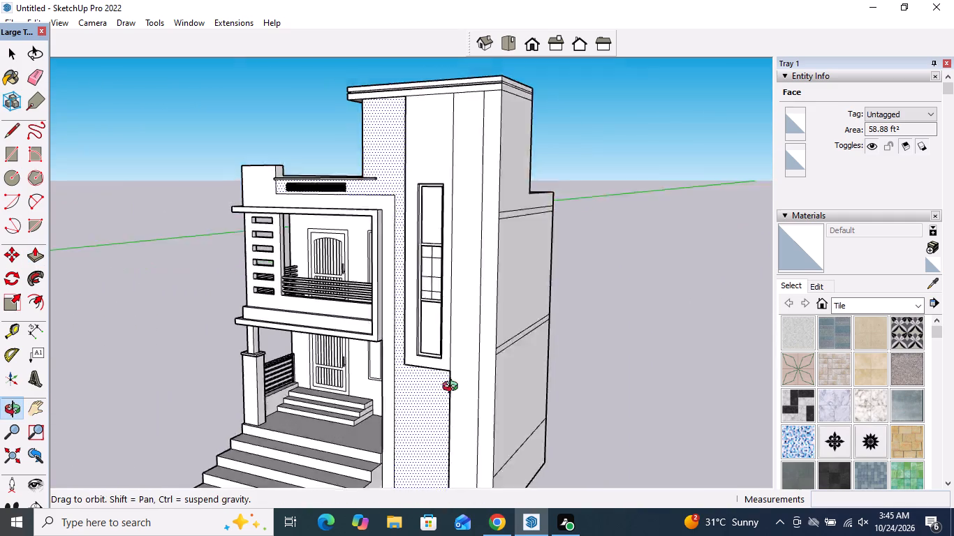
pyautogui.moveTo(453, 388); pyautogui.dragTo(710, 362, button='middle')
pyautogui.scroll(5, 566, 336)
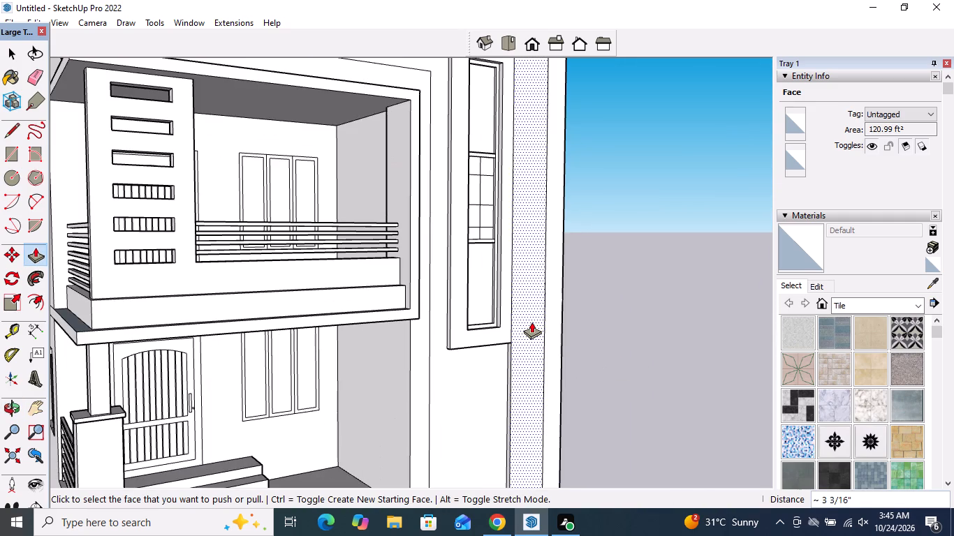
pyautogui.scroll(2, 531, 322)
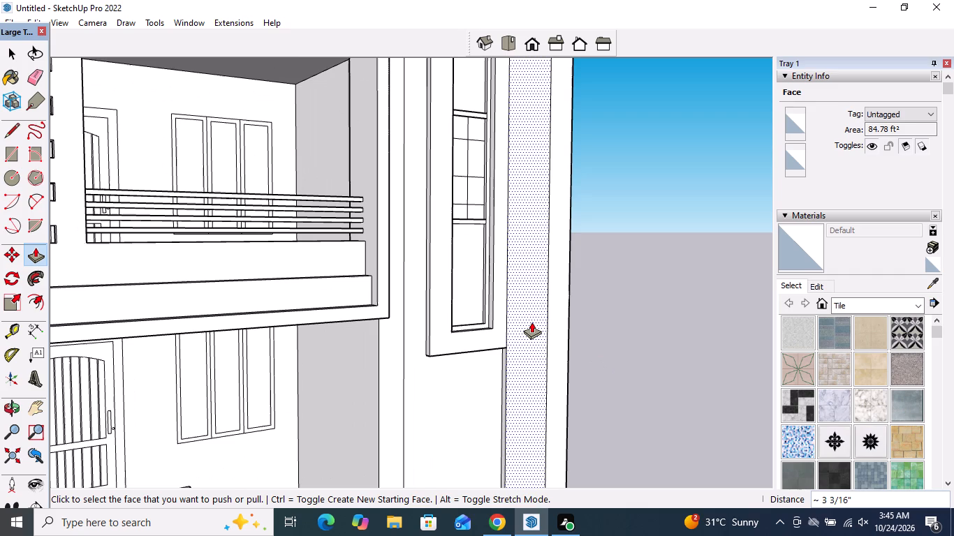
pyautogui.click(531, 322)
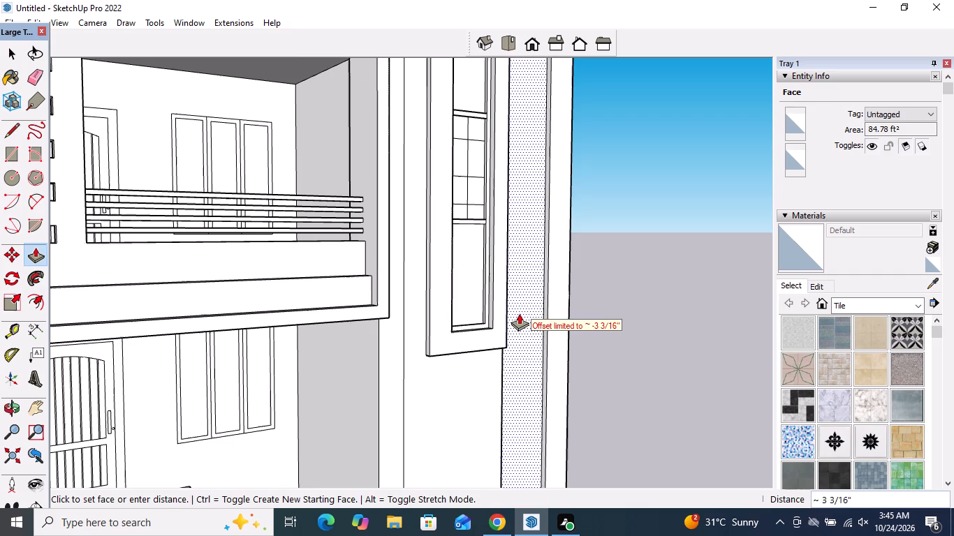
pyautogui.click(519, 313)
# Push the same tall strip beside the window panel inward another 4 11/16" to deepen the recess.
pyautogui.moveTo(522, 327); pyautogui.dragTo(434, 359, button='middle')
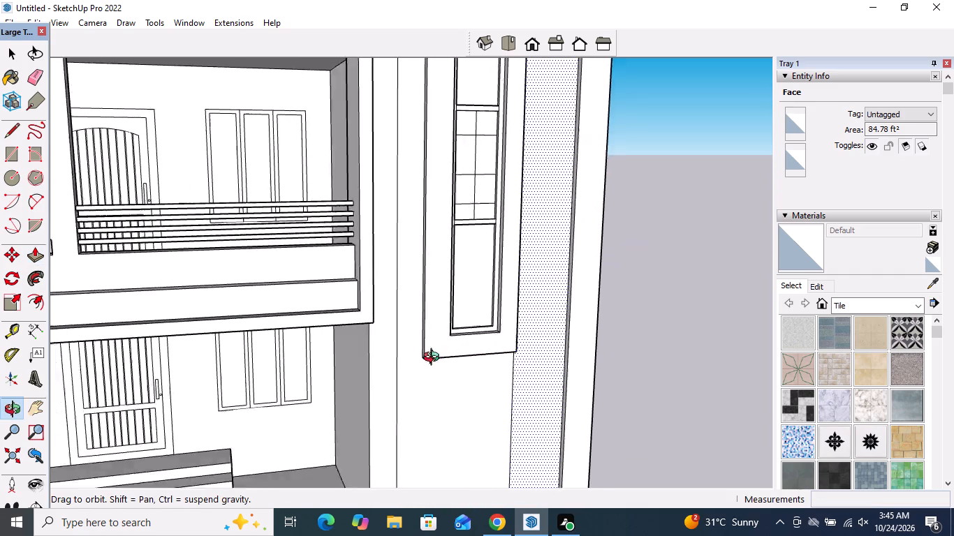
pyautogui.moveTo(434, 359); pyautogui.dragTo(124, 365, button='middle')
pyautogui.click(474, 345)
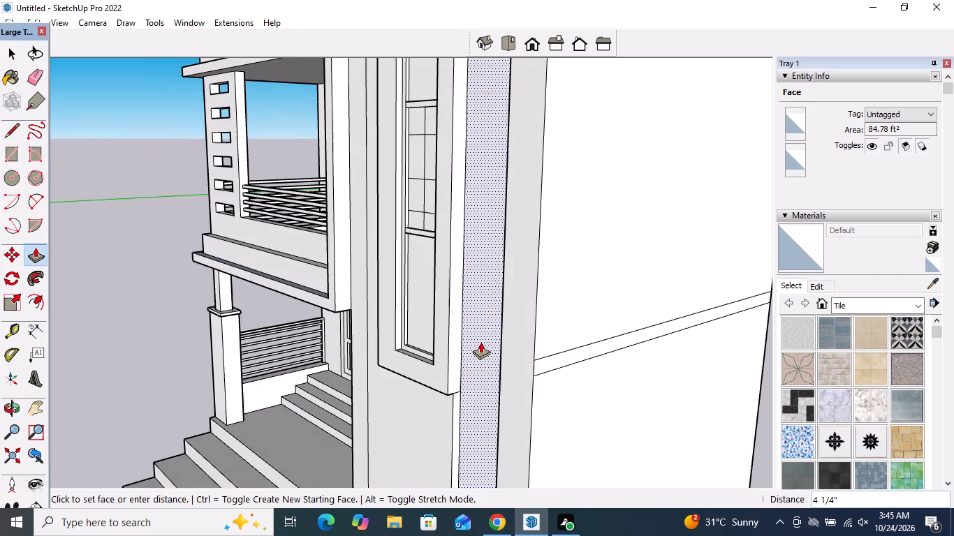
pyautogui.click(481, 341)
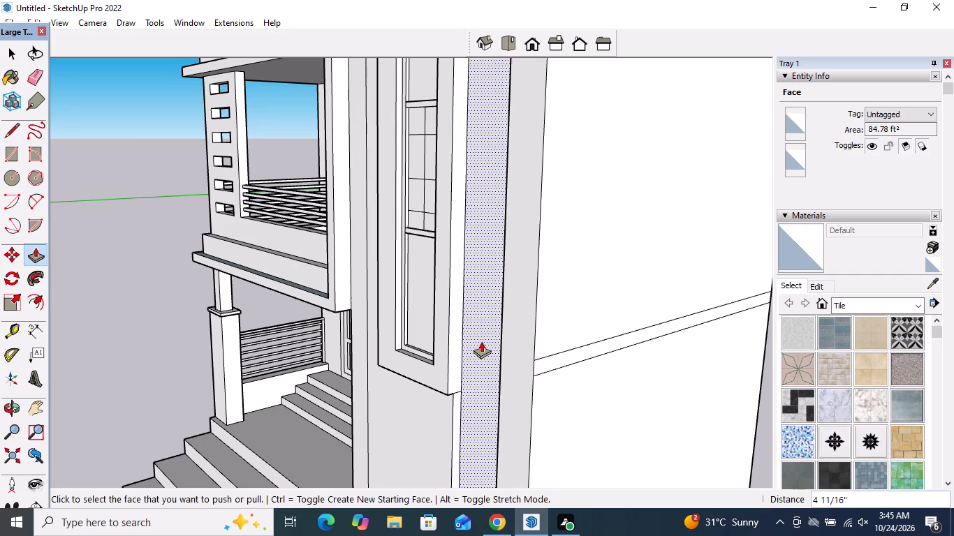
pyautogui.press('space')
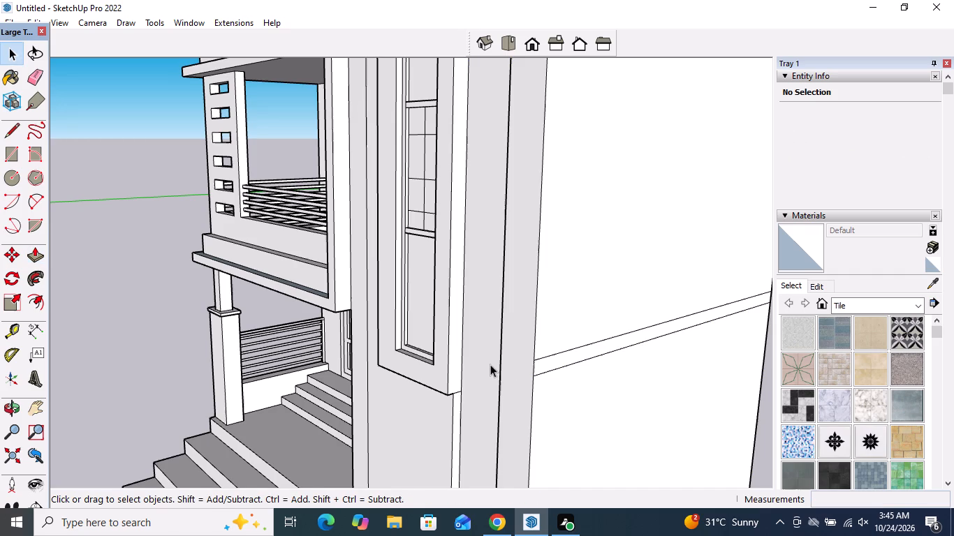
# Copy the top edge of the recessed tower strip straight down about 34' 8 5/16" to the strip's base corner.
pyautogui.scroll(-8, 490, 364)
pyautogui.moveTo(490, 364); pyautogui.dragTo(678, 371, button='middle')
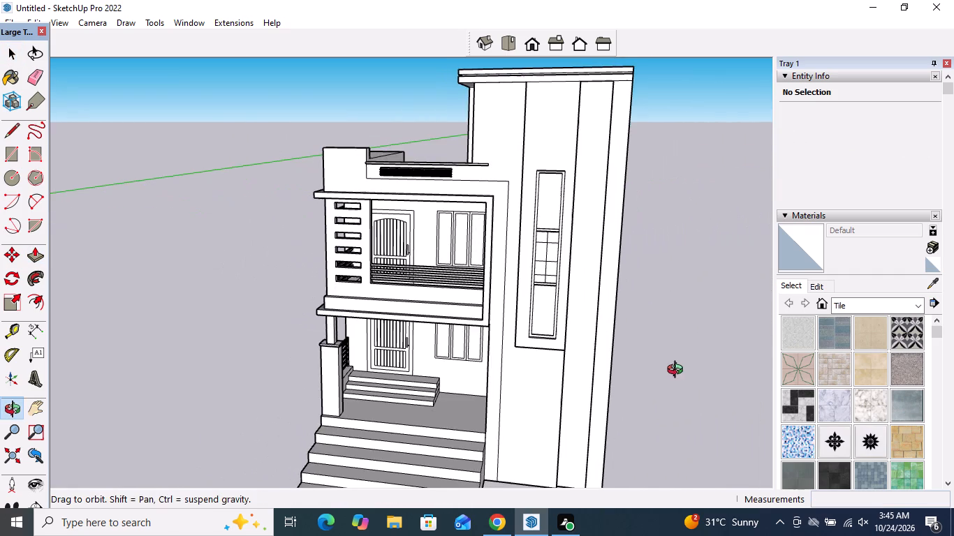
pyautogui.moveTo(678, 371); pyautogui.dragTo(679, 371, button='middle')
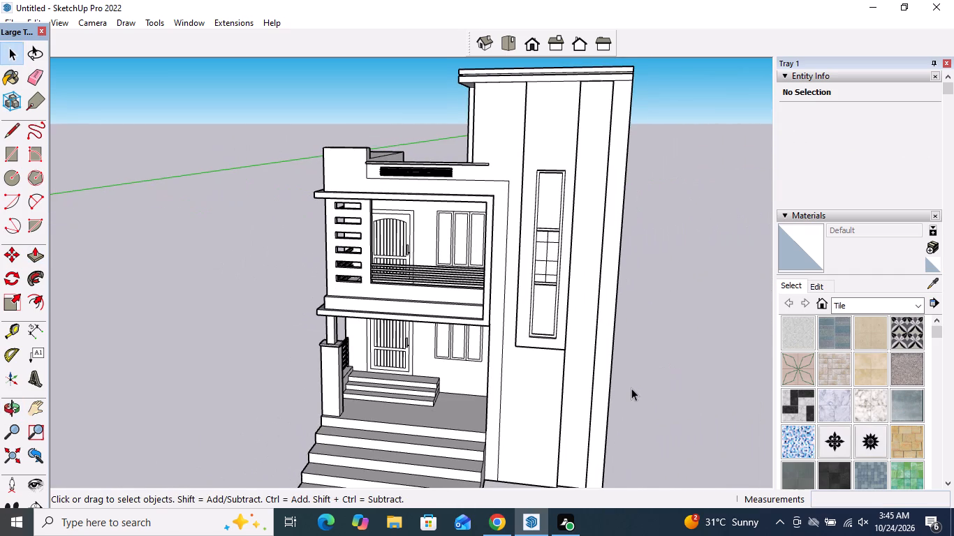
pyautogui.scroll(3, 610, 39)
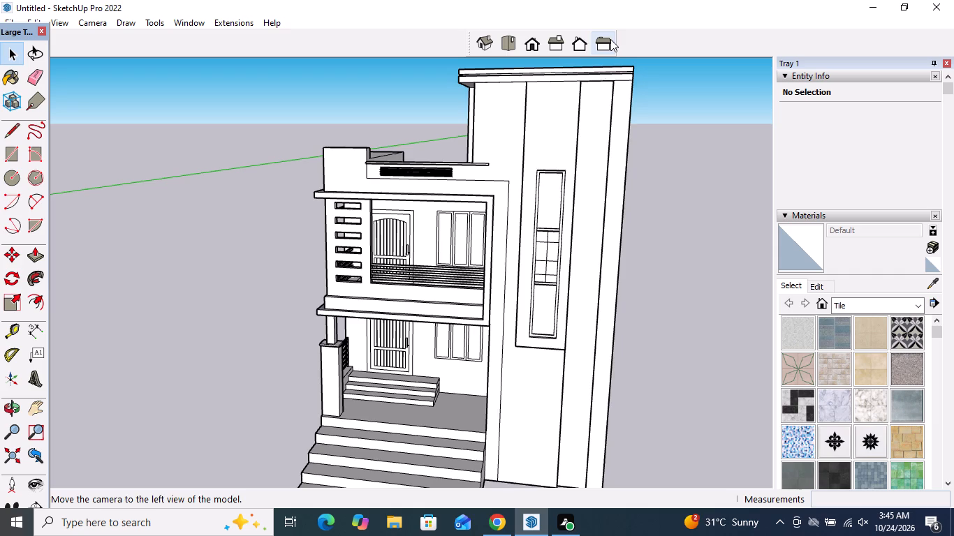
pyautogui.scroll(7, 592, 89)
pyautogui.scroll(-12, 548, 317)
pyautogui.moveTo(545, 310); pyautogui.dragTo(559, 209, button='middle')
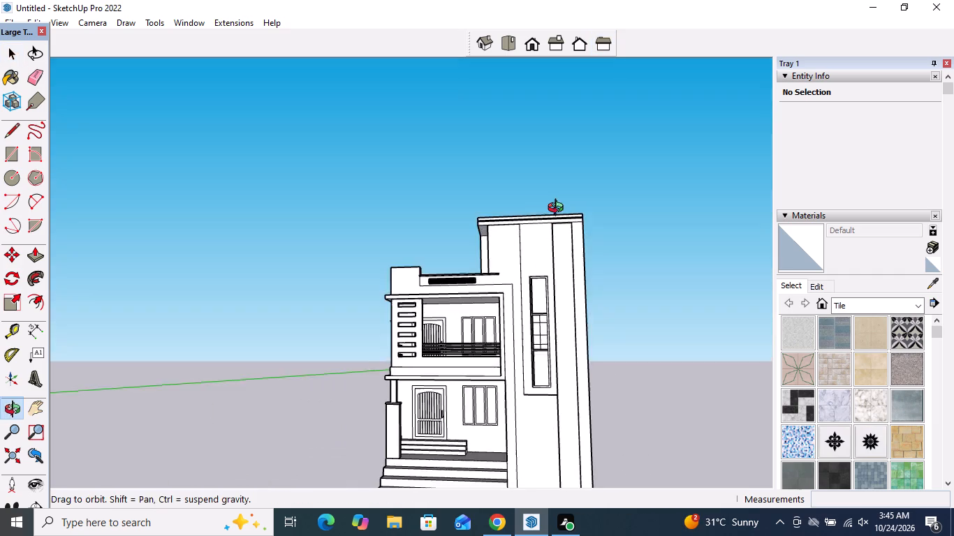
pyautogui.moveTo(559, 209); pyautogui.dragTo(559, 198, button='middle')
pyautogui.scroll(20, 561, 192)
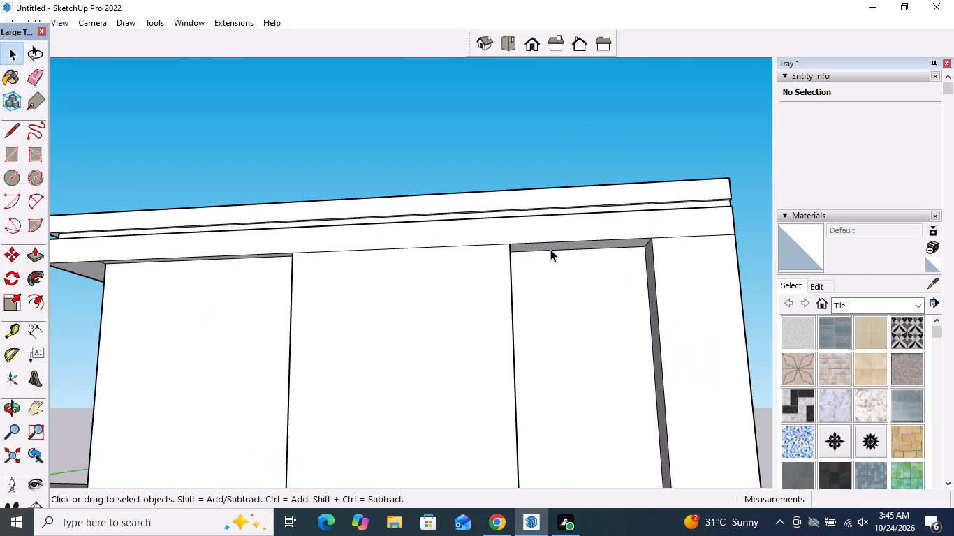
pyautogui.click(545, 249)
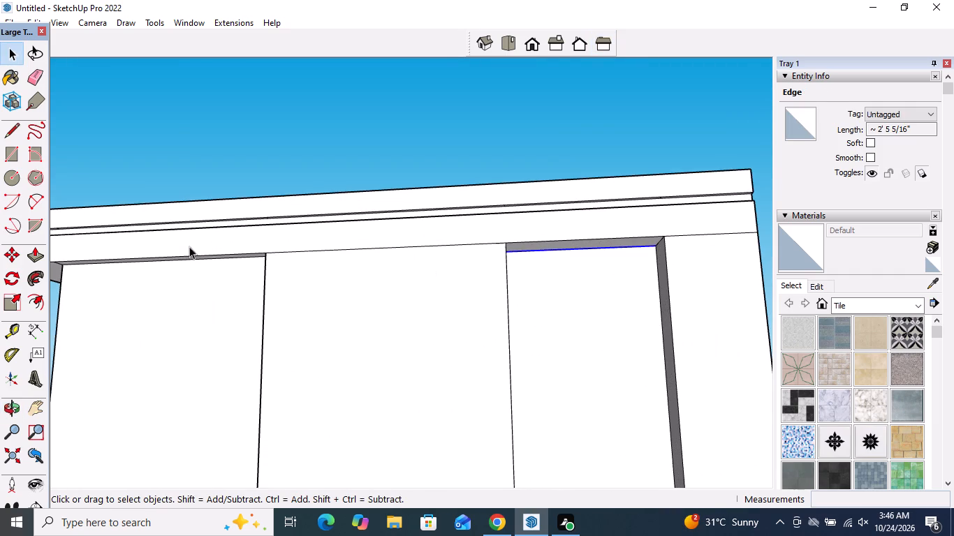
pyautogui.click(13, 261)
pyautogui.moveTo(637, 260); pyautogui.dragTo(528, 265, button='middle')
pyautogui.scroll(4, 455, 255)
pyautogui.click(455, 241)
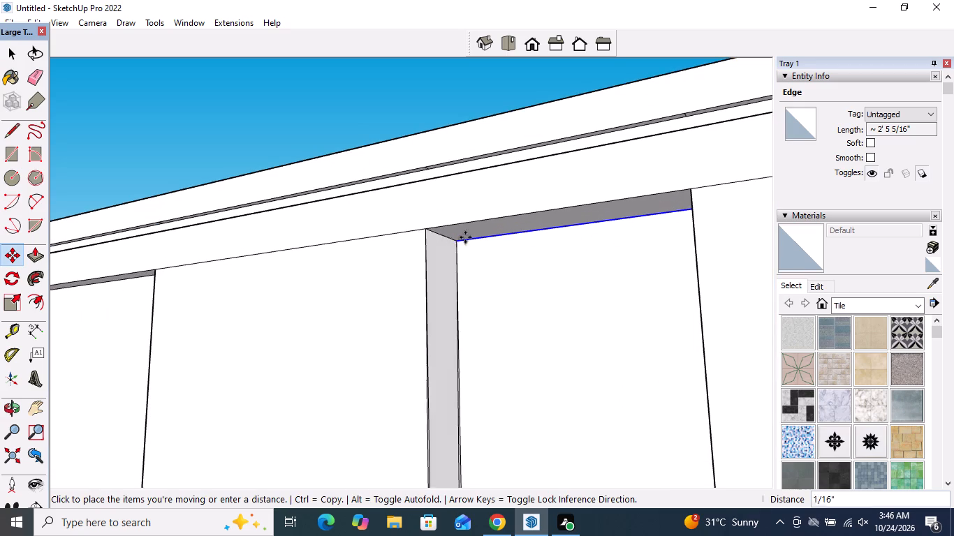
pyautogui.scroll(-17, 471, 232)
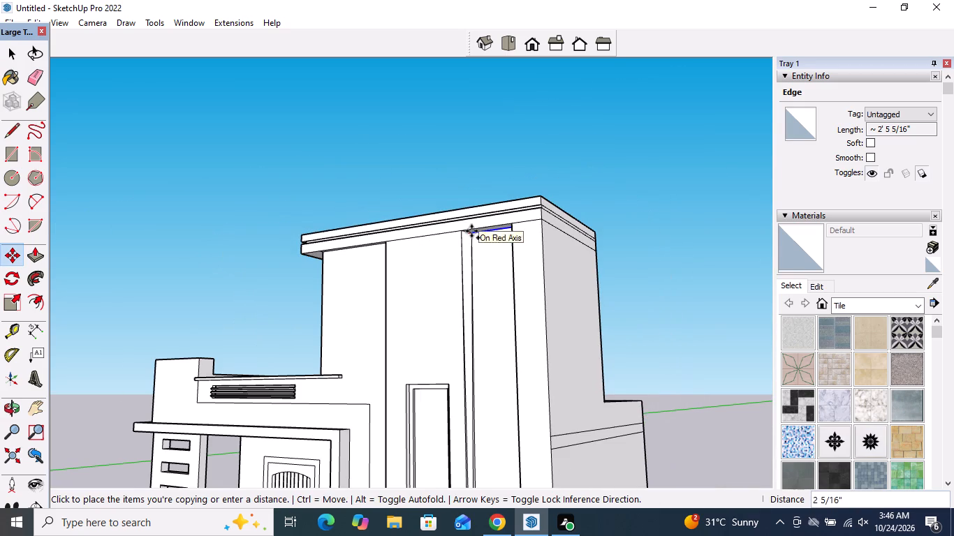
pyautogui.scroll(-18, 490, 258)
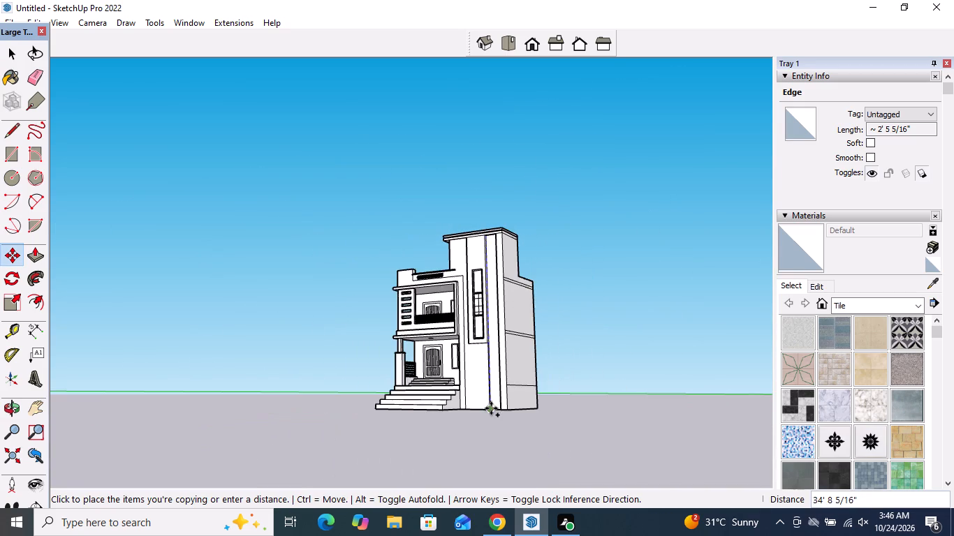
pyautogui.scroll(20, 491, 408)
pyautogui.scroll(10, 491, 408)
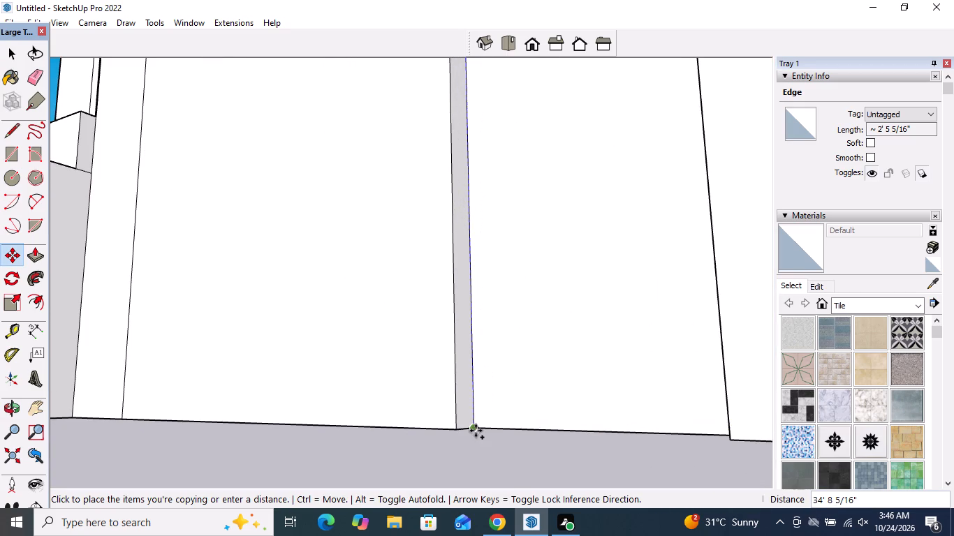
pyautogui.click(473, 429)
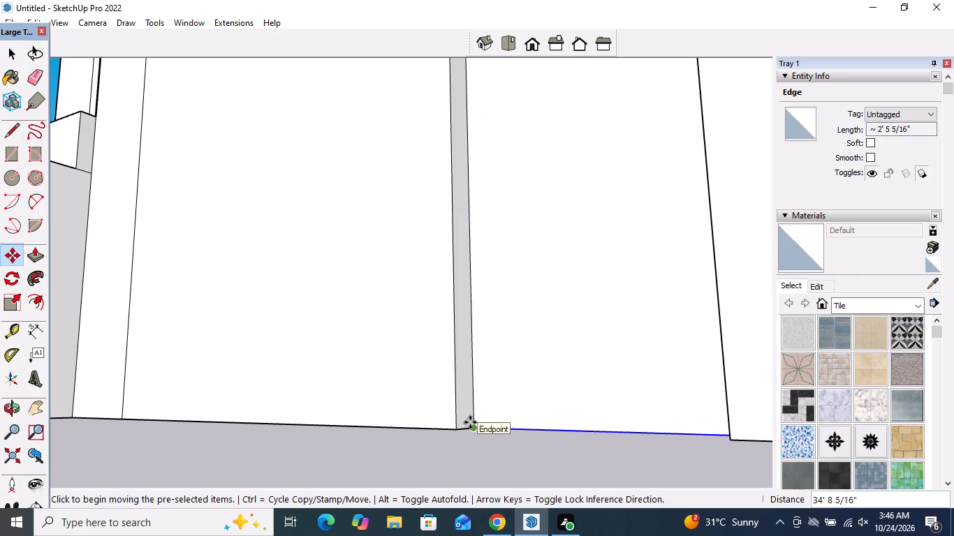
# Divide the copied edge's distance into 30 equal spaces, filling the recessed strip with horizontal lines.
pyautogui.hotkey('shift', '/')
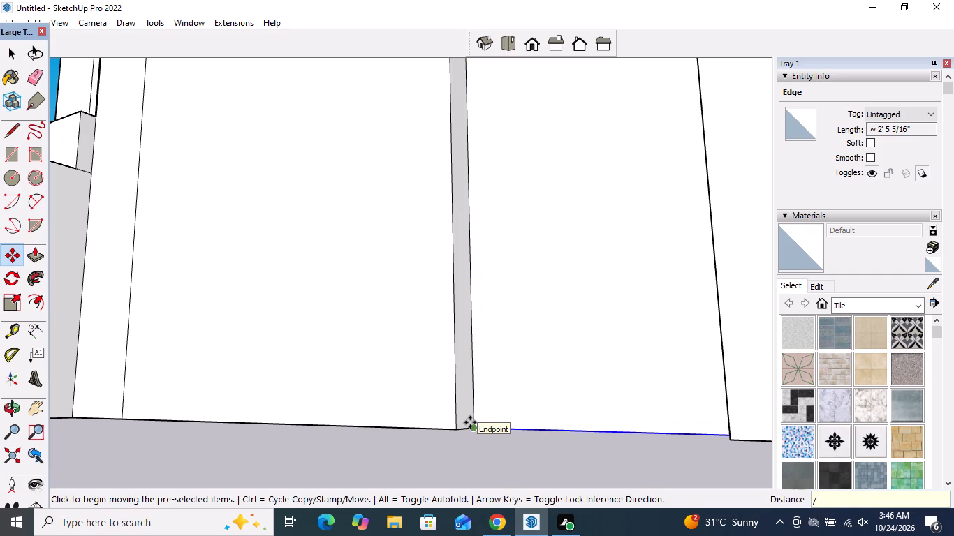
pyautogui.write('30')
pyautogui.press('Return')
pyautogui.press('space')
# Examine the house's front and side facades together with the divided strip on the stair tower.
pyautogui.scroll(-3, 470, 422)
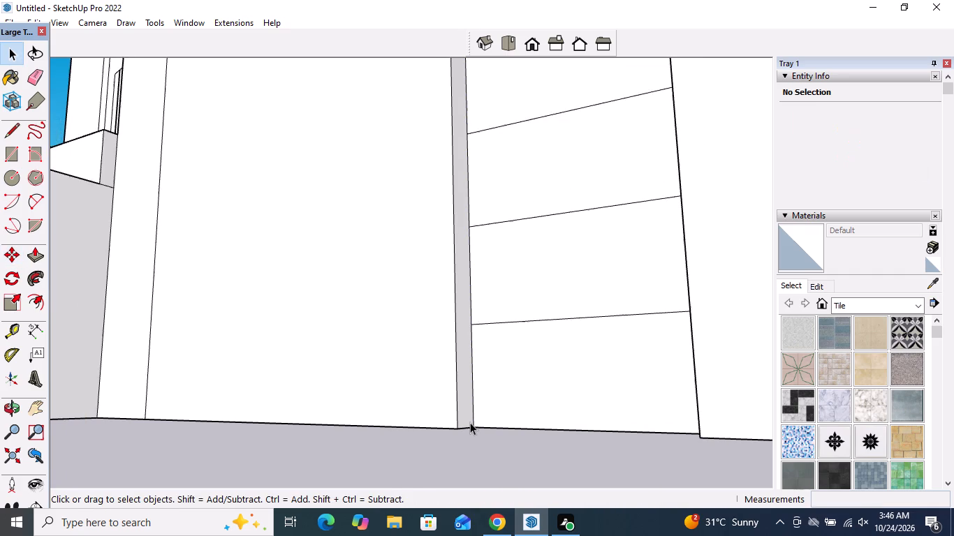
pyautogui.scroll(-1, 470, 422)
pyautogui.scroll(-20, 470, 423)
pyautogui.scroll(-8, 470, 423)
pyautogui.moveTo(488, 393); pyautogui.dragTo(536, 412, button='middle')
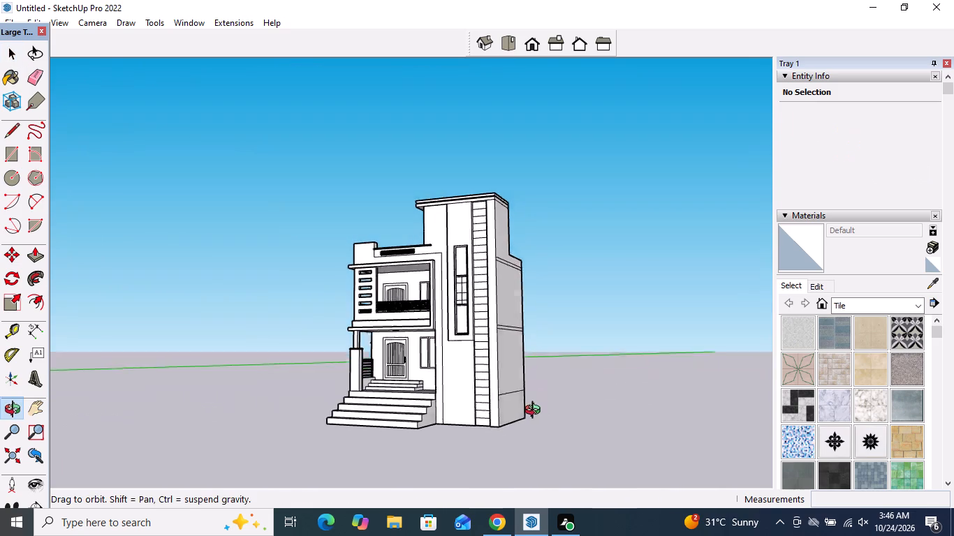
pyautogui.moveTo(536, 412); pyautogui.dragTo(707, 416, button='middle')
pyautogui.scroll(4, 481, 310)
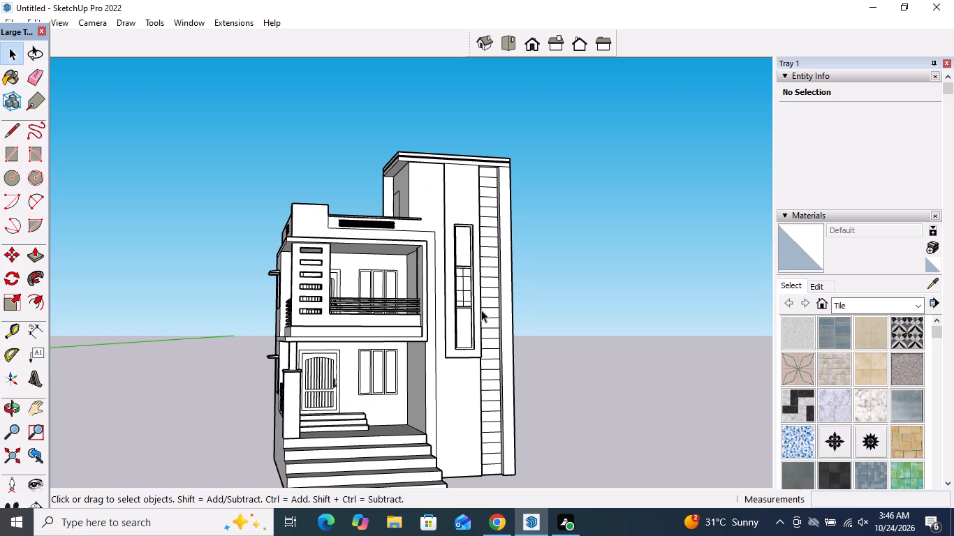
pyautogui.scroll(-2, 481, 310)
pyautogui.moveTo(481, 309); pyautogui.dragTo(385, 308, button='middle')
pyautogui.scroll(6, 377, 326)
pyautogui.moveTo(397, 352); pyautogui.dragTo(636, 362, button='middle')
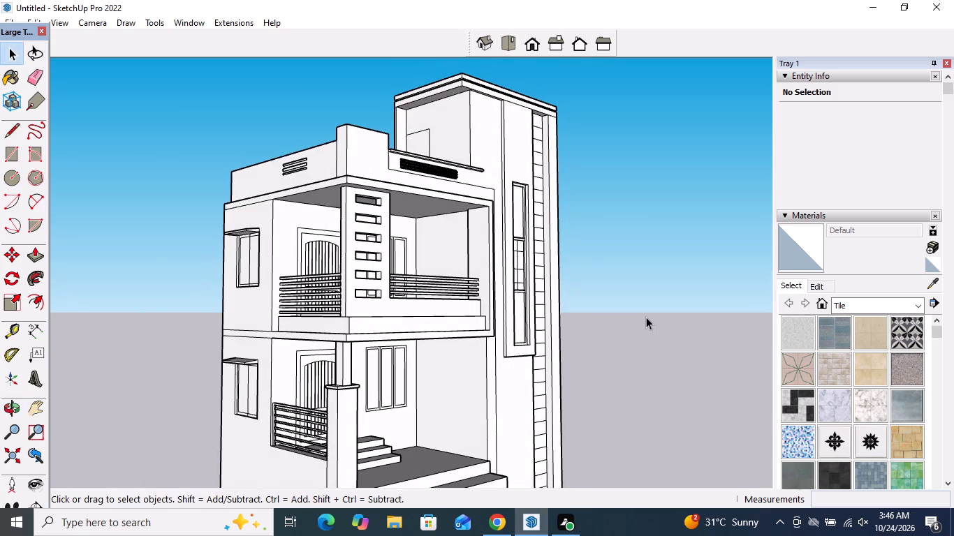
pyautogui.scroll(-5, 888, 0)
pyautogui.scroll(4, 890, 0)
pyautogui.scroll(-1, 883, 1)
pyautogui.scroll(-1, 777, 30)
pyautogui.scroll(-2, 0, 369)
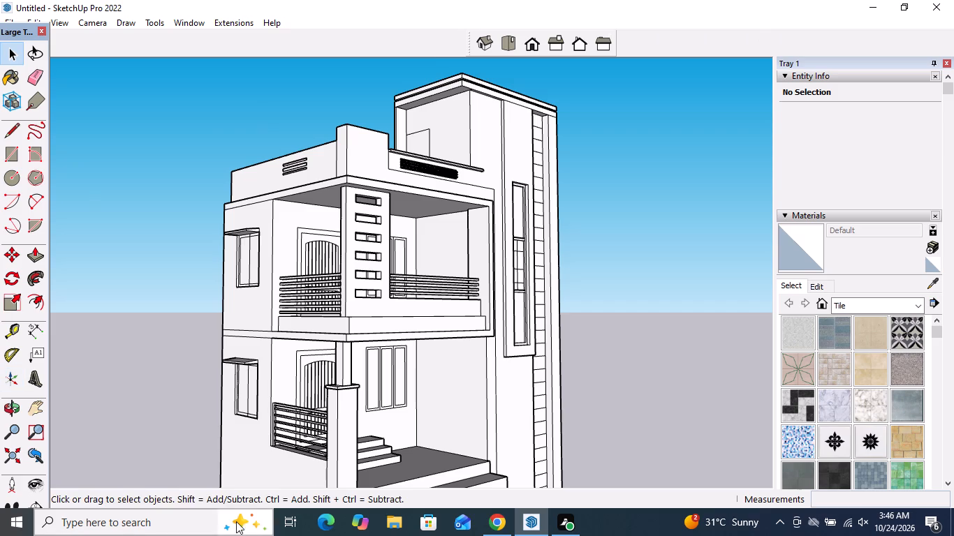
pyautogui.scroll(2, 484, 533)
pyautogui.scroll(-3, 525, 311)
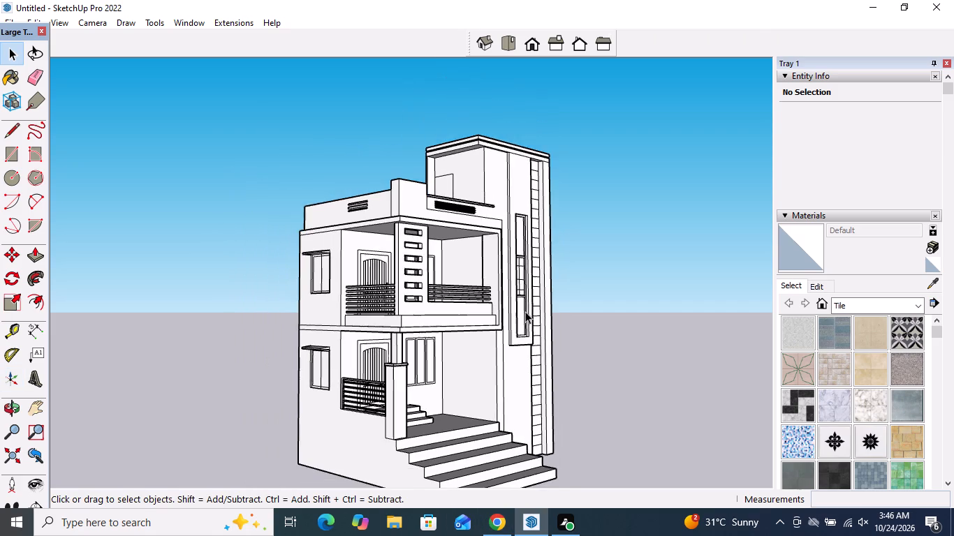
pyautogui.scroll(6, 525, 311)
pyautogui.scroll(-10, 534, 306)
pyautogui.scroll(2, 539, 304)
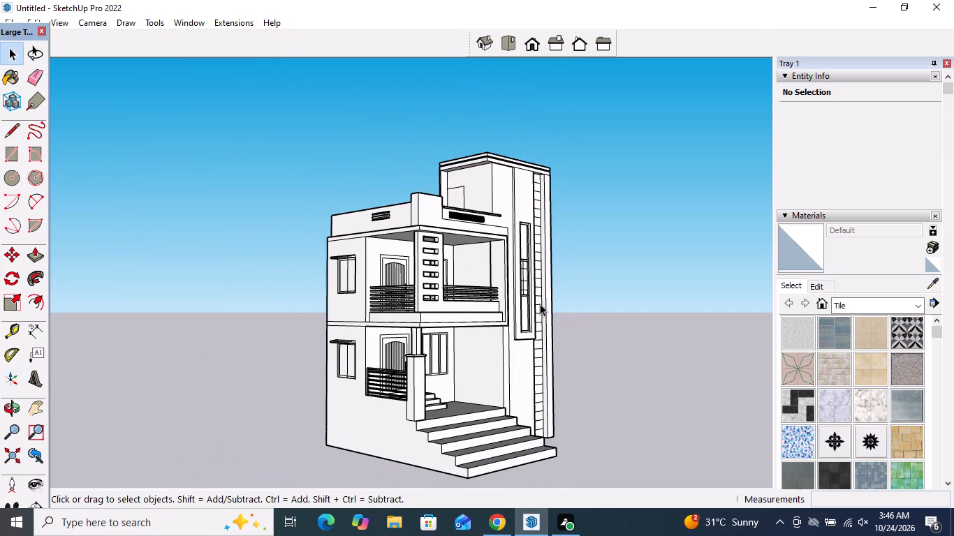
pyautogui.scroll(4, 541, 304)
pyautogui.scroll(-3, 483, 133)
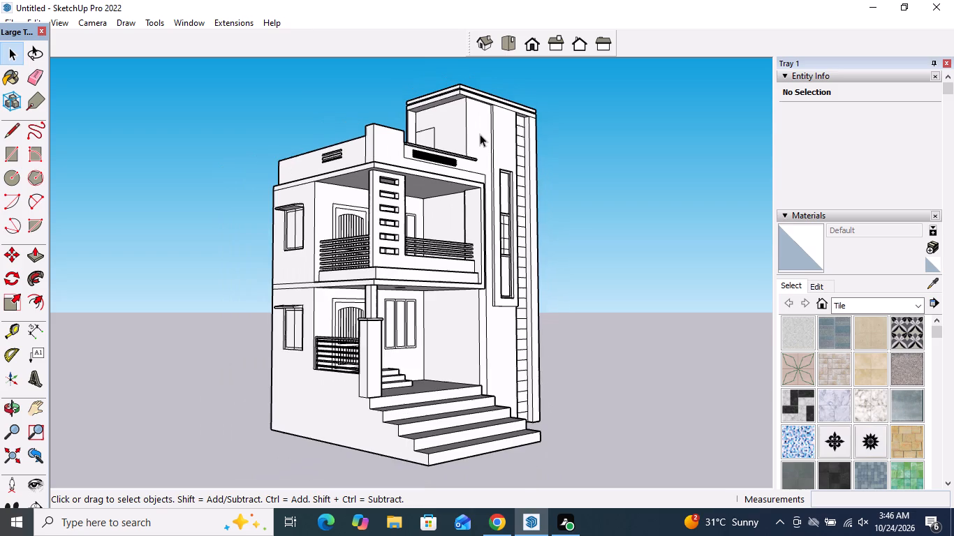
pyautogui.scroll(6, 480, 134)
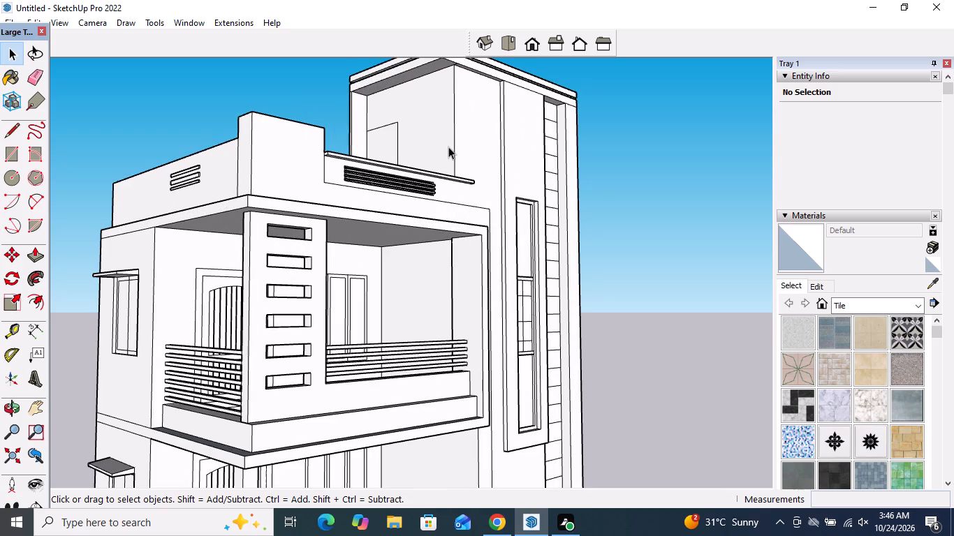
# Examine the upper-floor balcony facade, roof blocks and stair tower from closer and farther distances.
pyautogui.scroll(-4, 448, 147)
pyautogui.scroll(6, 464, 146)
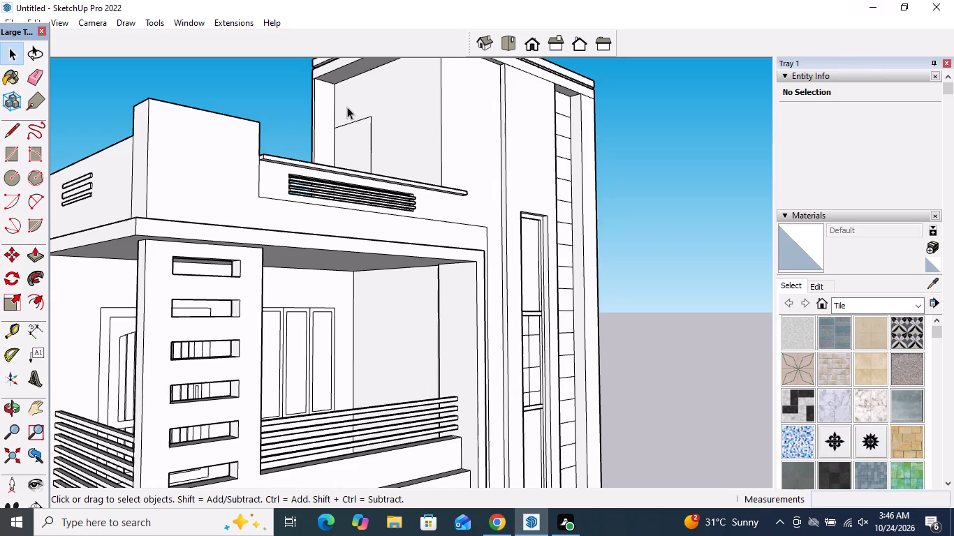
pyautogui.scroll(-6, 251, 267)
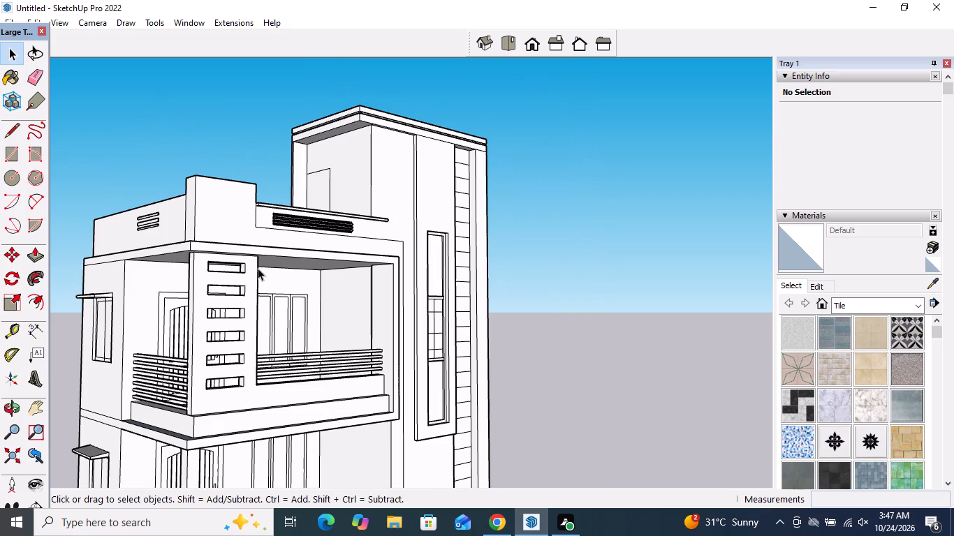
pyautogui.scroll(-5, 258, 268)
pyautogui.scroll(12, 258, 268)
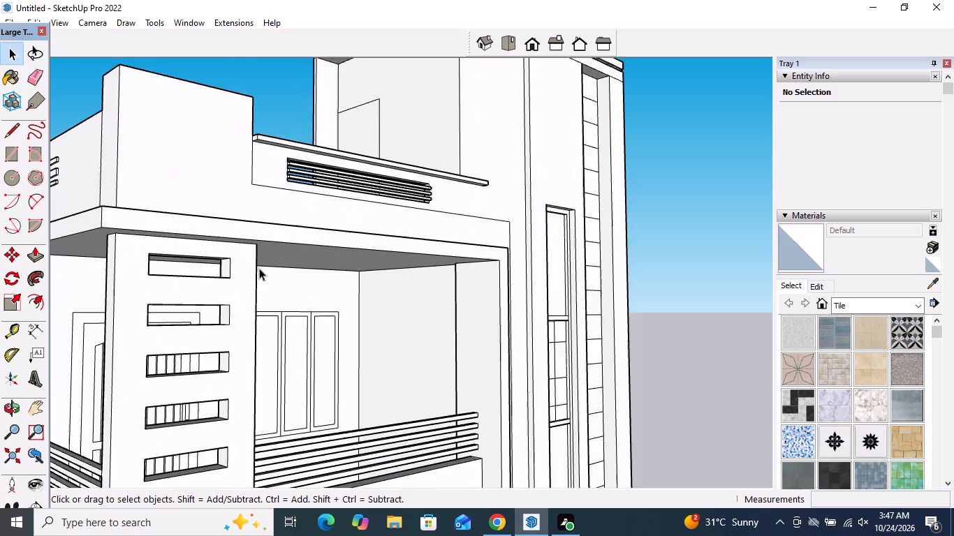
pyautogui.scroll(-5, 259, 268)
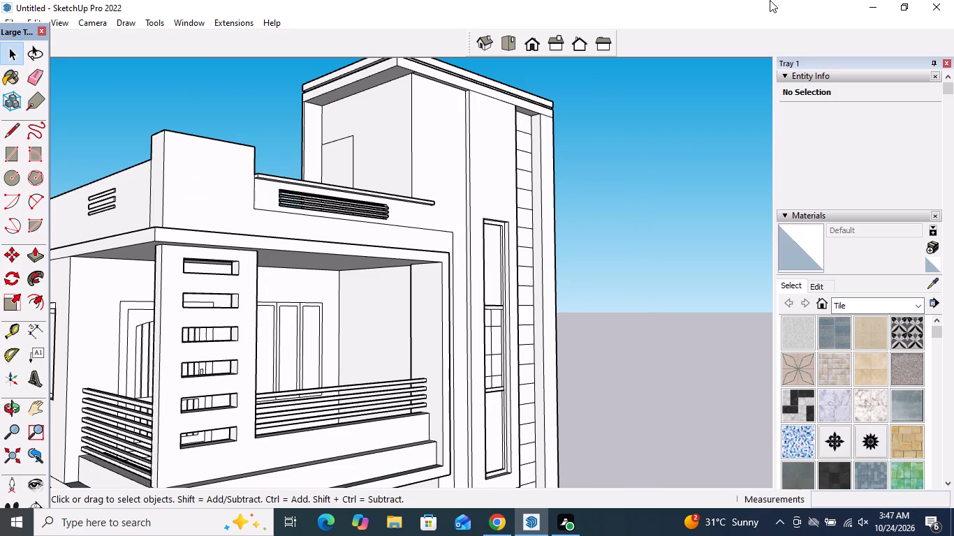
pyautogui.scroll(-12, 475, 200)
pyautogui.scroll(4, 422, 290)
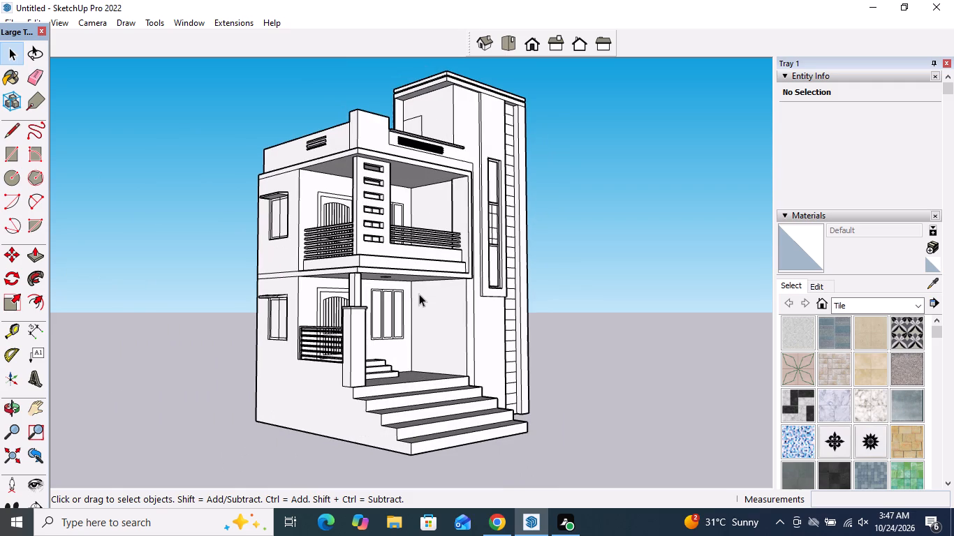
# Draw a tall rectangle about 3 1/16" by 6' 2 3/4" from the base of the porch pillar's face towards the stair tower.
pyautogui.scroll(-3, 416, 335)
pyautogui.moveTo(416, 335); pyautogui.dragTo(333, 363, button='middle')
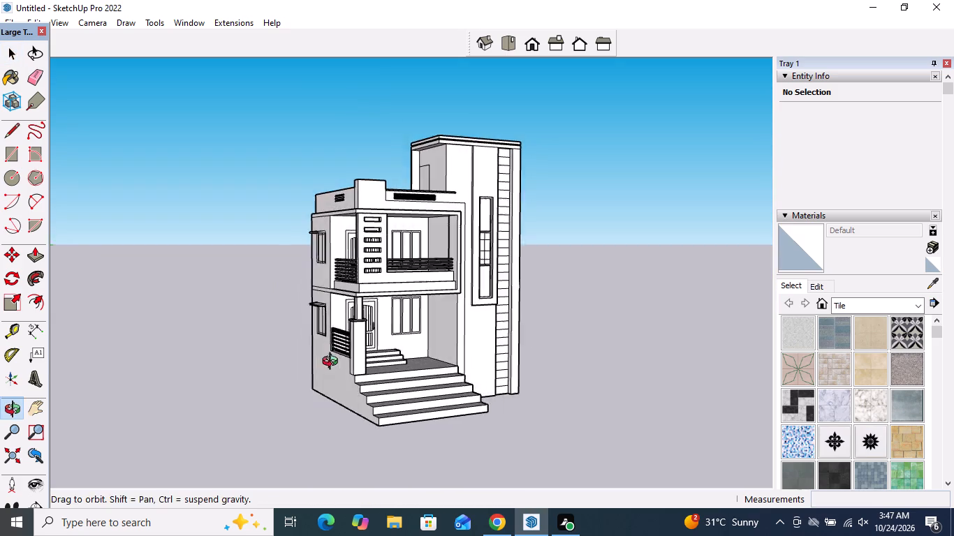
pyautogui.moveTo(333, 363); pyautogui.dragTo(306, 365, button='middle')
pyautogui.scroll(11, 369, 359)
pyautogui.moveTo(324, 355); pyautogui.dragTo(129, 361, button='middle')
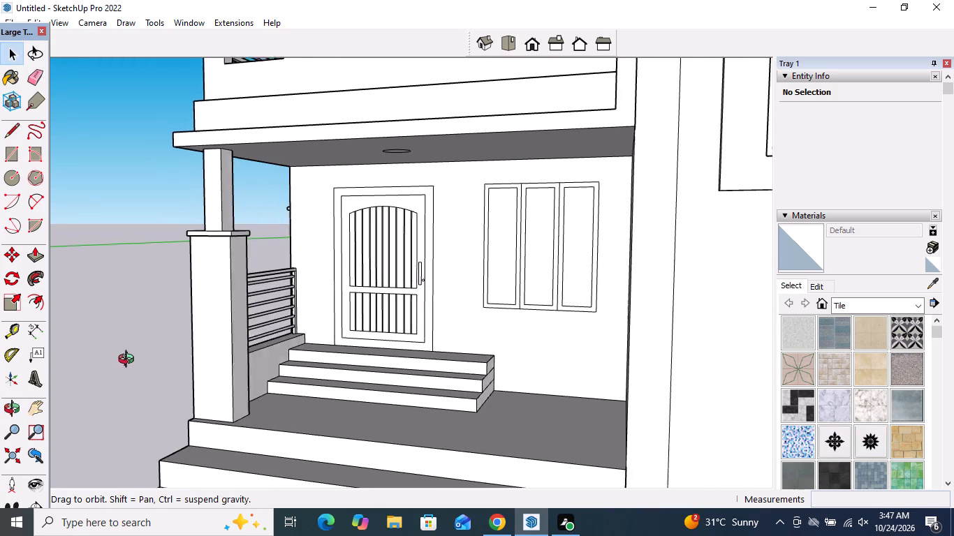
pyautogui.moveTo(129, 361); pyautogui.dragTo(117, 361, button='middle')
pyautogui.scroll(3, 119, 359)
pyautogui.scroll(-6, 129, 352)
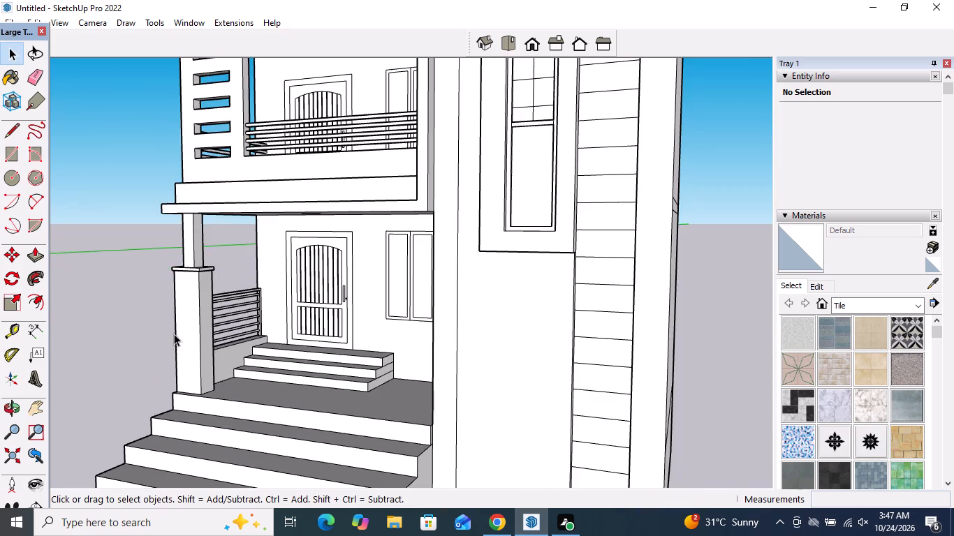
pyautogui.scroll(4, 191, 323)
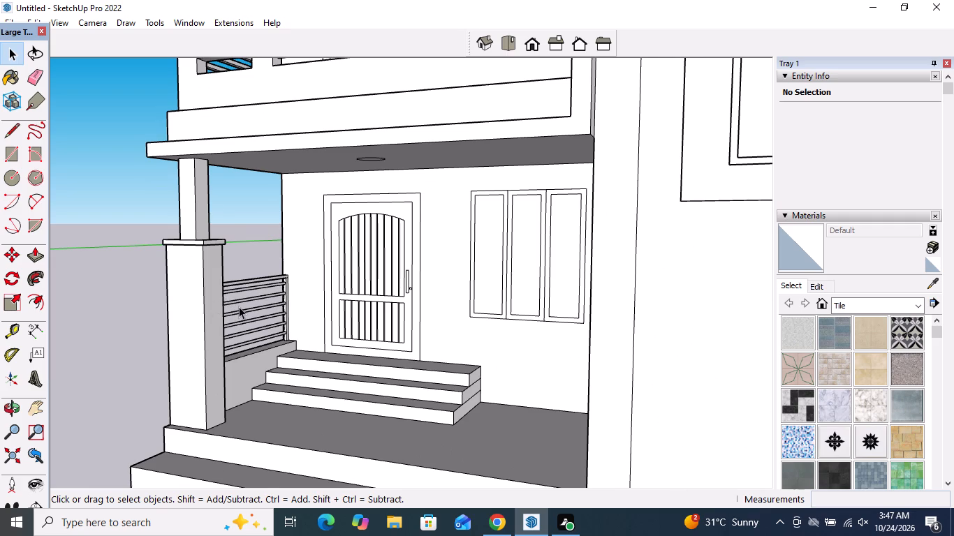
pyautogui.moveTo(187, 306); pyautogui.dragTo(160, 305, button='middle')
pyautogui.scroll(3, 215, 255)
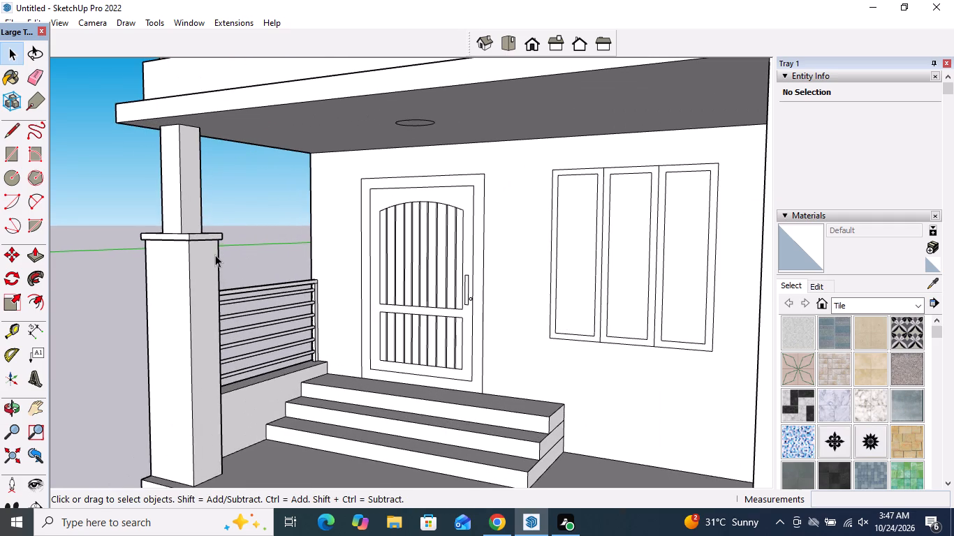
pyautogui.scroll(-3, 210, 255)
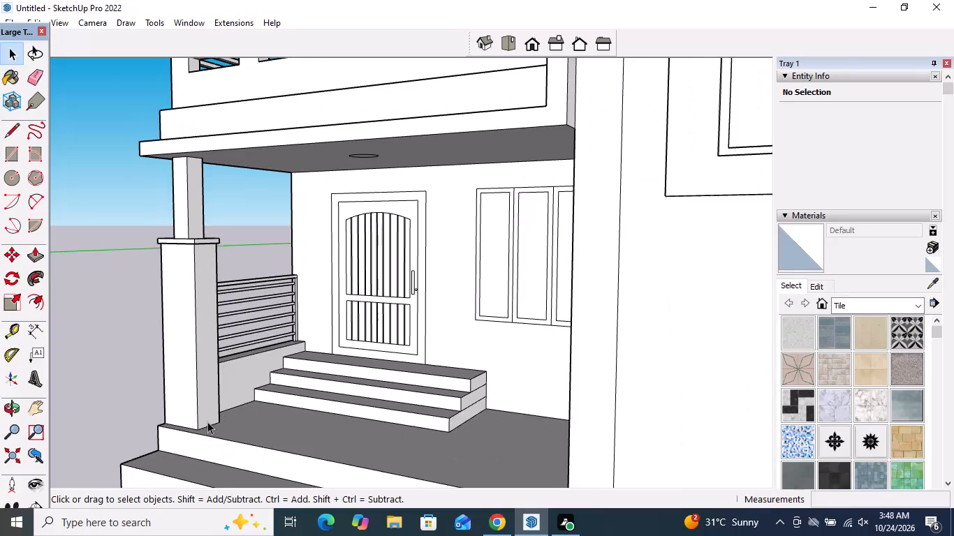
pyautogui.scroll(2, 202, 343)
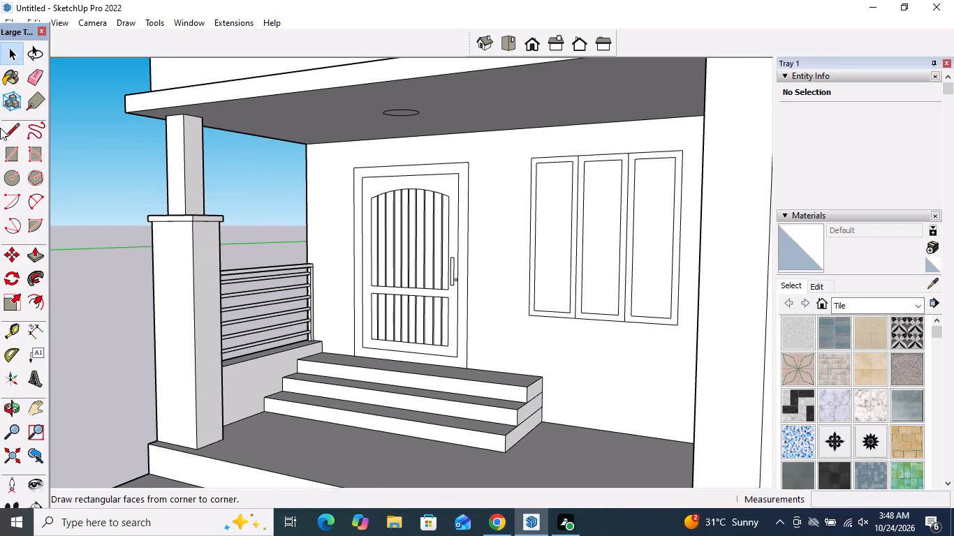
pyautogui.click(5, 164)
pyautogui.scroll(4, 215, 430)
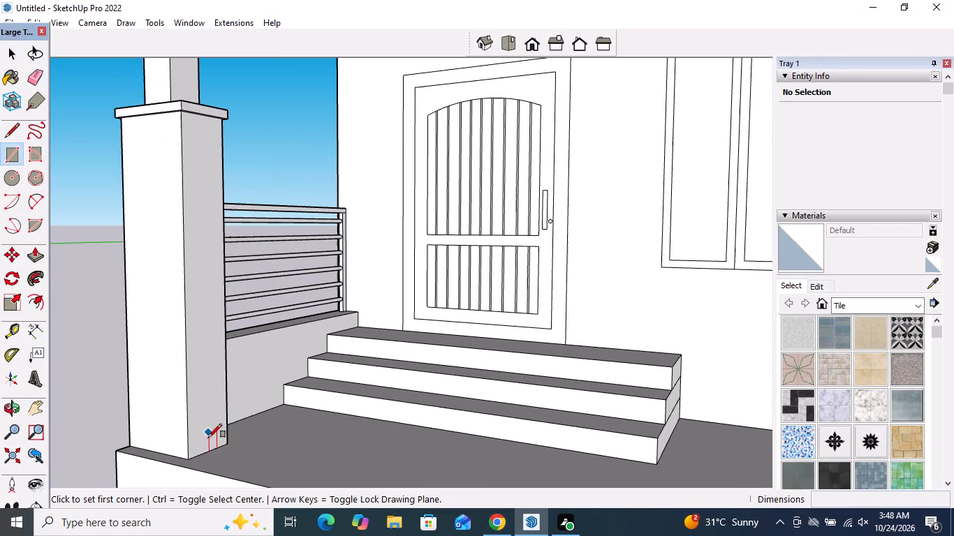
pyautogui.scroll(1, 202, 450)
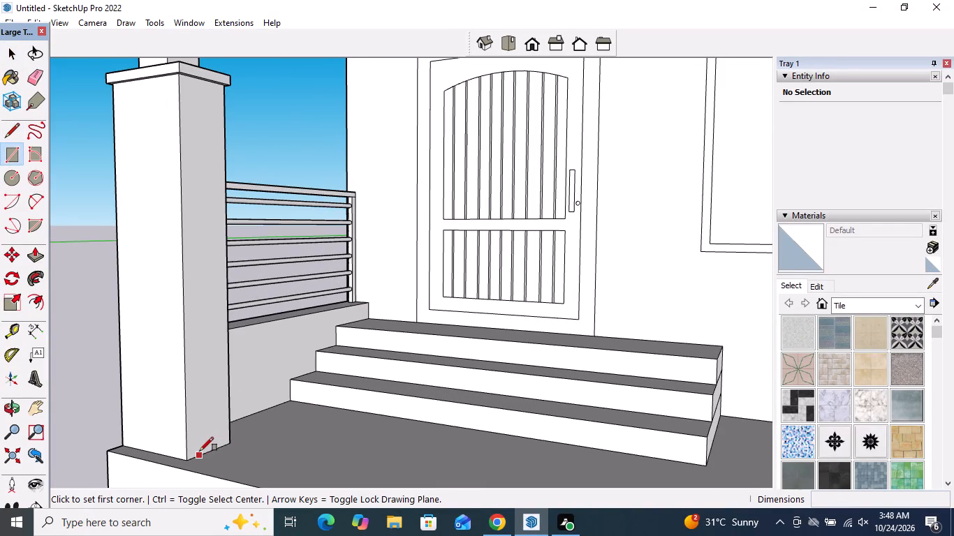
pyautogui.click(200, 451)
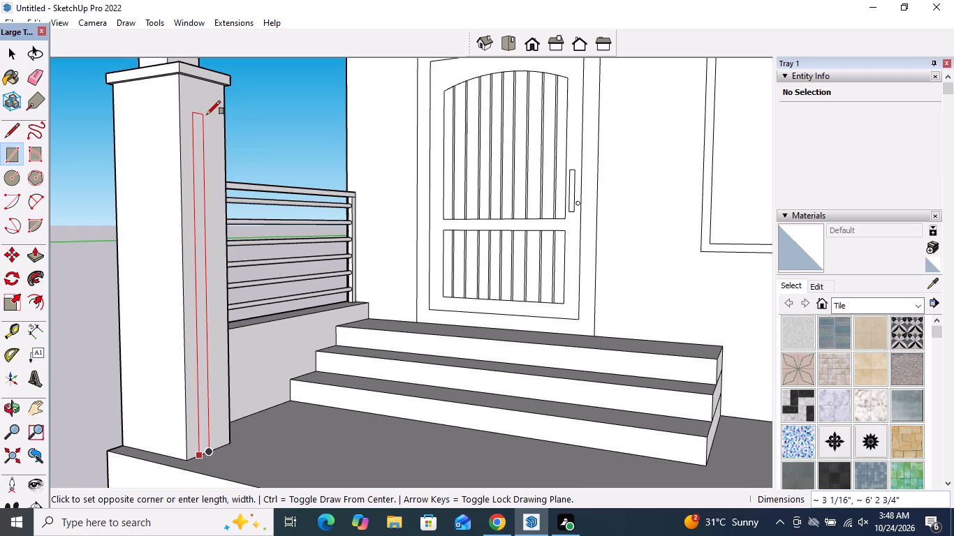
pyautogui.click(207, 114)
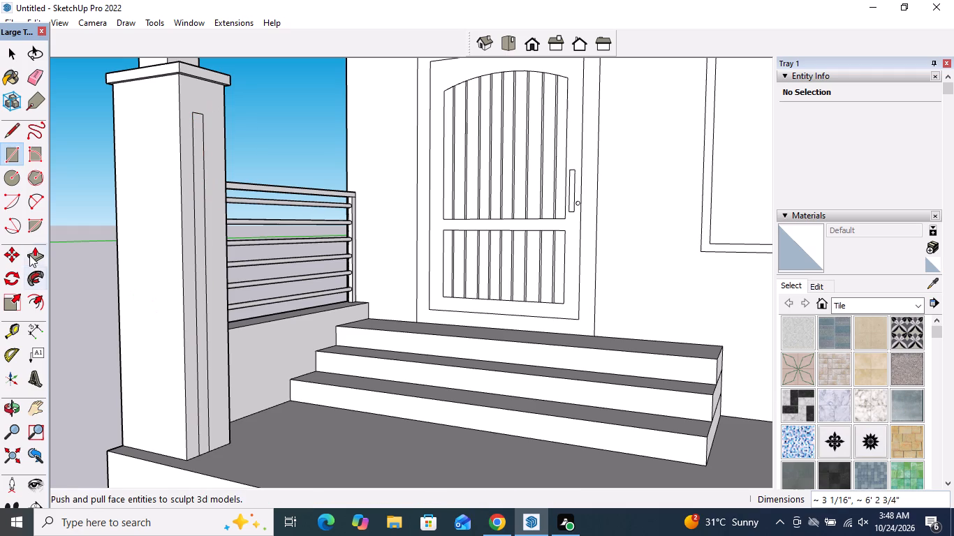
# Pull the tall rectangle on the porch pillar outward 3 1/2" to form a slim railing post.
pyautogui.click(29, 255)
pyautogui.click(198, 267)
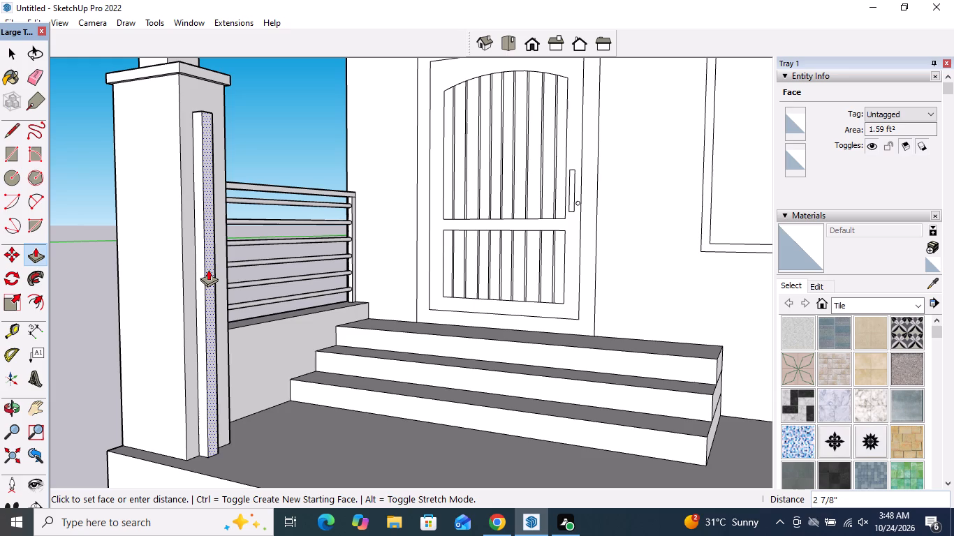
pyautogui.click(210, 270)
# Draw a horizontal line about 13' 3 7/8" from the slim post's back top corner across the porch to the tower-side wall.
pyautogui.scroll(-6, 274, 332)
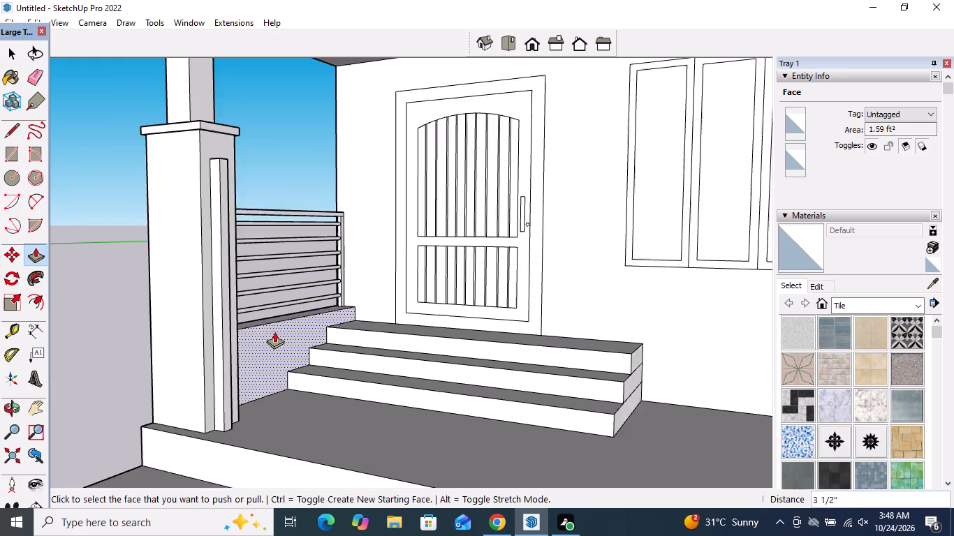
pyautogui.scroll(-4, 274, 332)
pyautogui.moveTo(286, 350); pyautogui.dragTo(607, 394, button='middle')
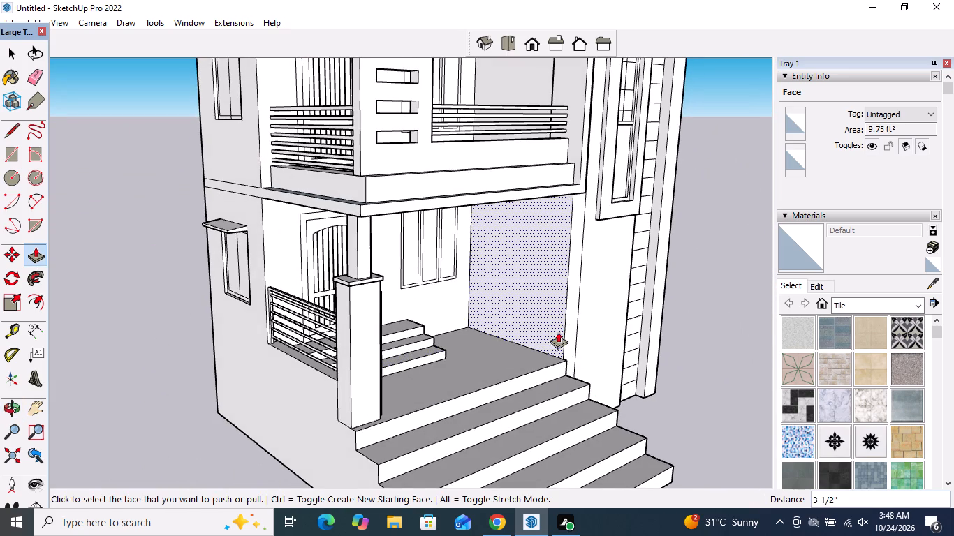
pyautogui.click(13, 128)
pyautogui.moveTo(376, 290); pyautogui.dragTo(251, 283, button='middle')
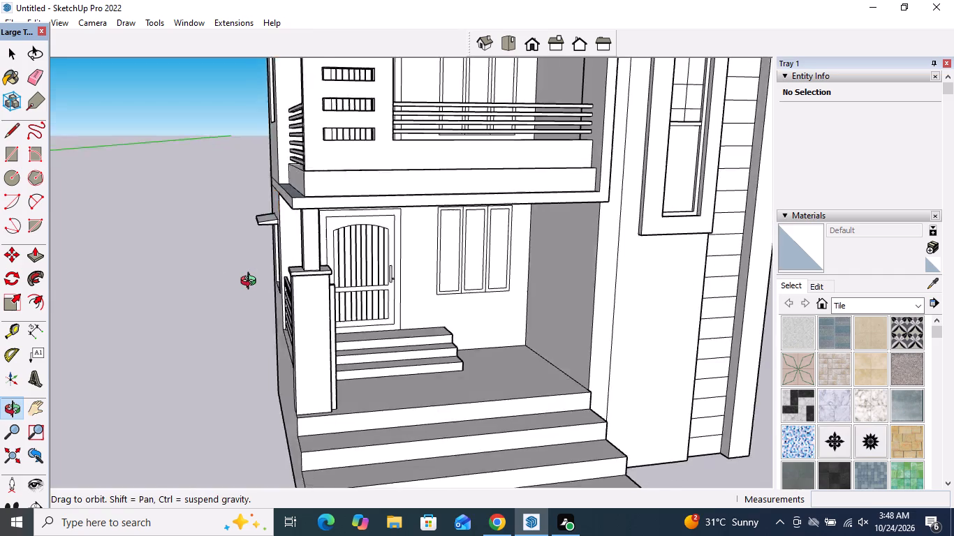
pyautogui.moveTo(251, 283); pyautogui.dragTo(170, 269, button='middle')
pyautogui.scroll(14, 321, 267)
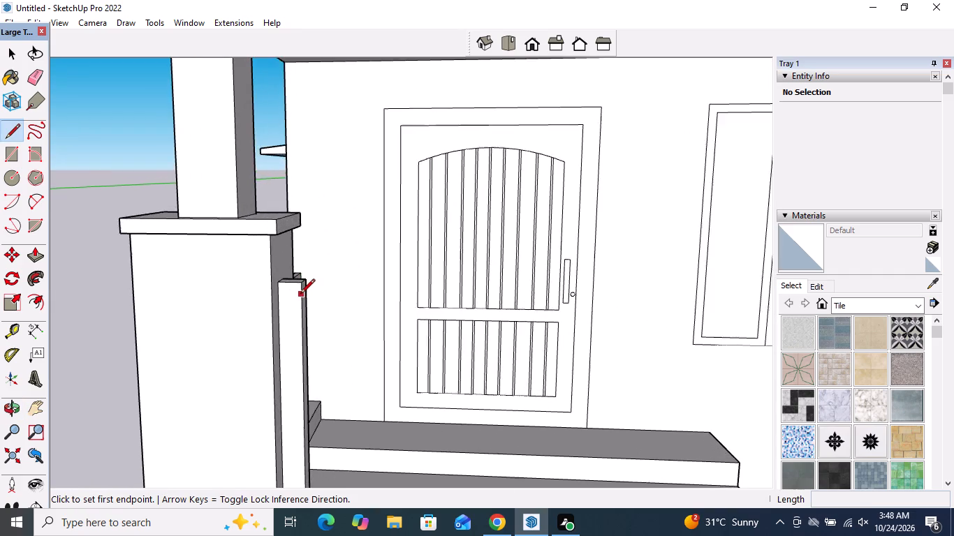
pyautogui.scroll(7, 300, 295)
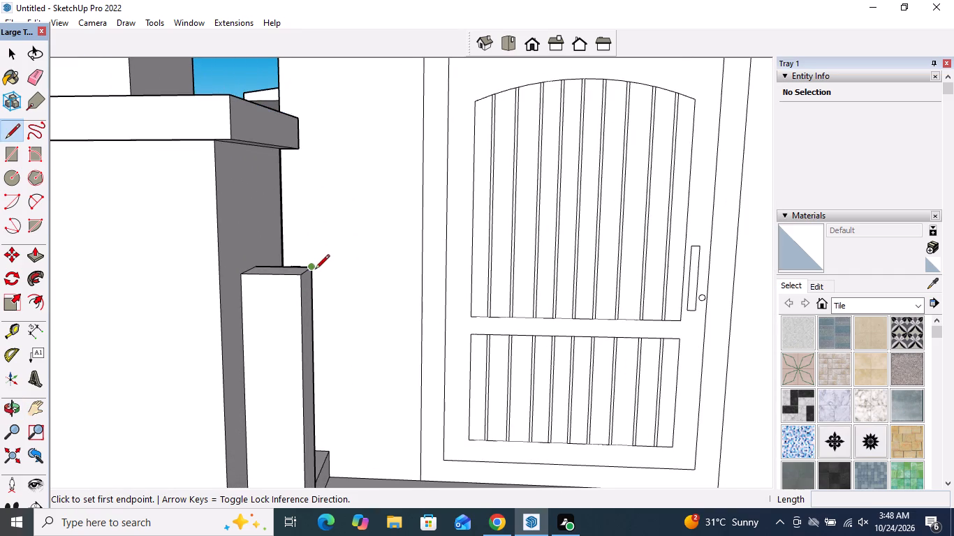
pyautogui.click(311, 268)
pyautogui.scroll(-17, 450, 272)
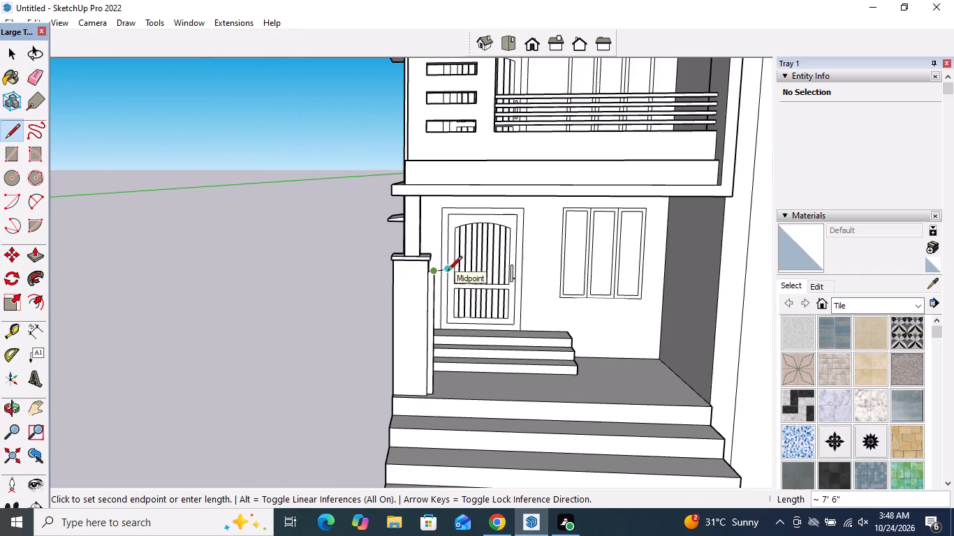
pyautogui.moveTo(448, 271); pyautogui.dragTo(612, 282, button='middle')
pyautogui.scroll(10, 596, 251)
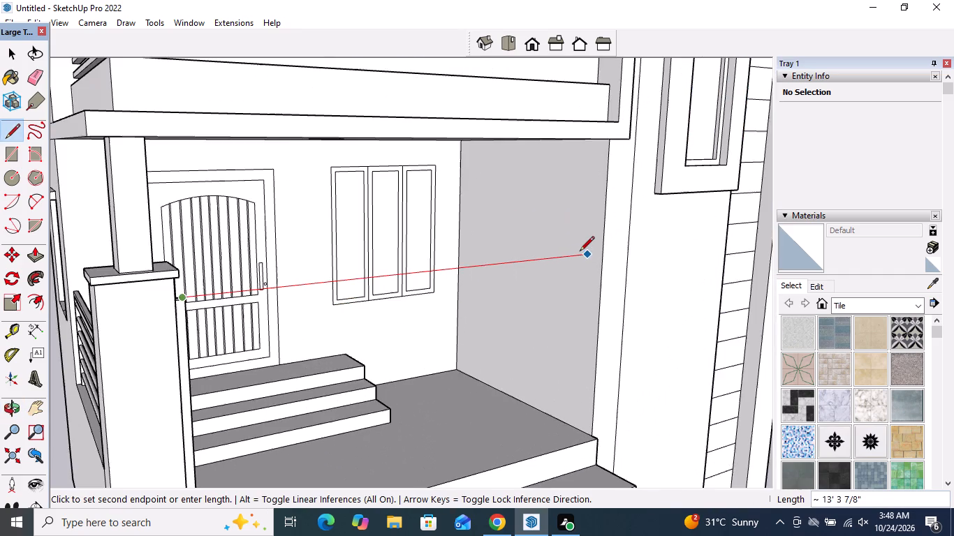
pyautogui.scroll(8, 580, 252)
pyautogui.click(599, 255)
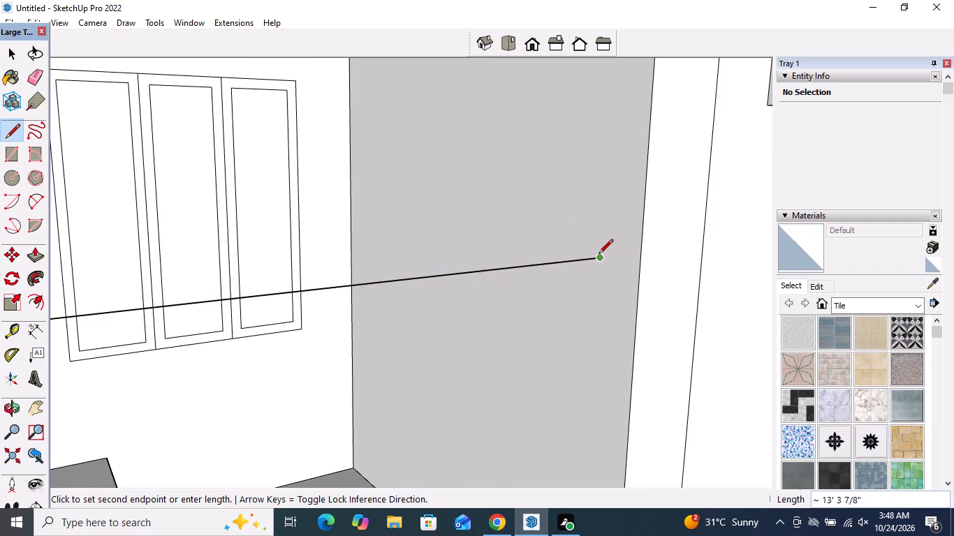
pyautogui.scroll(-16, 599, 255)
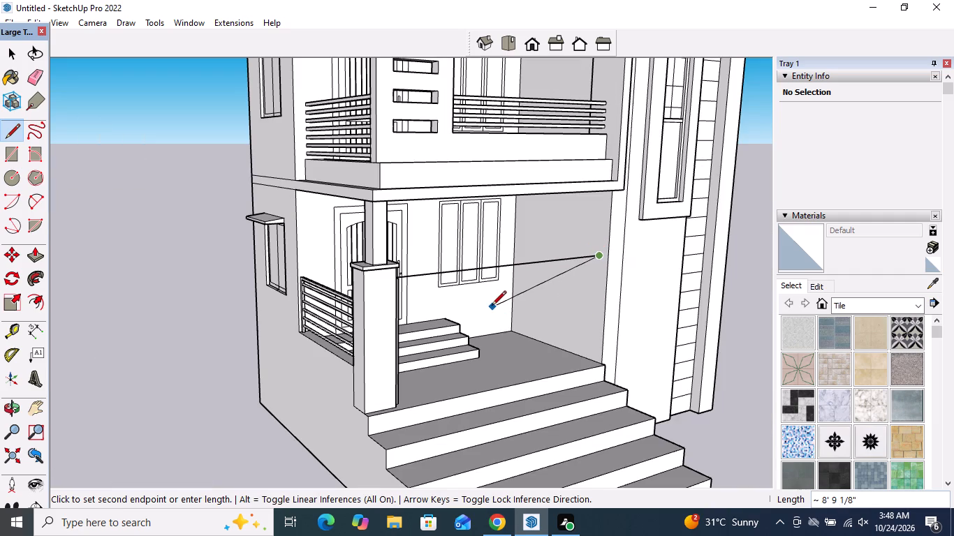
pyautogui.press('space')
# Draw a parallel line about 13' 3 7/8" from the post's front top corner and close its far end into a strip.
pyautogui.moveTo(494, 306); pyautogui.dragTo(183, 308, button='middle')
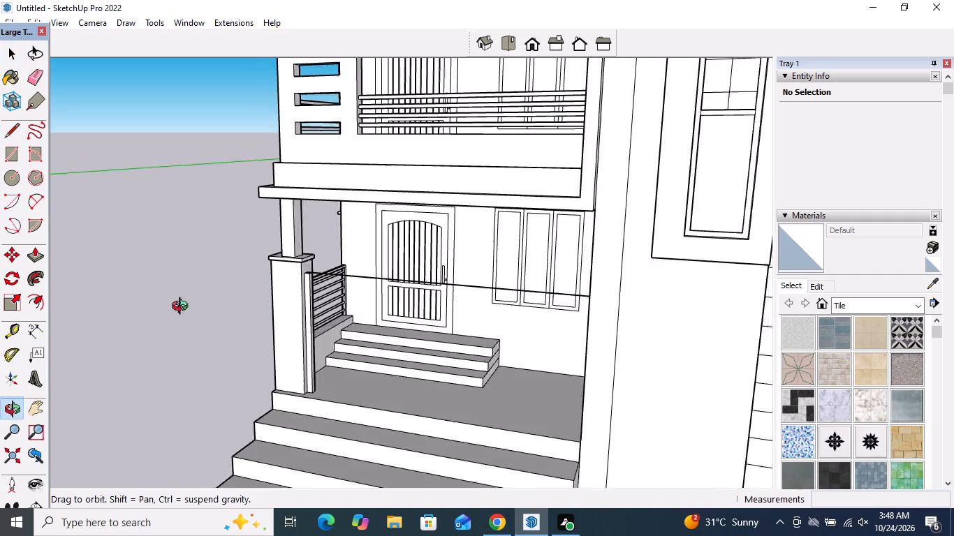
pyautogui.moveTo(183, 308); pyautogui.dragTo(182, 308, button='middle')
pyautogui.scroll(9, 326, 271)
pyautogui.scroll(3, 248, 263)
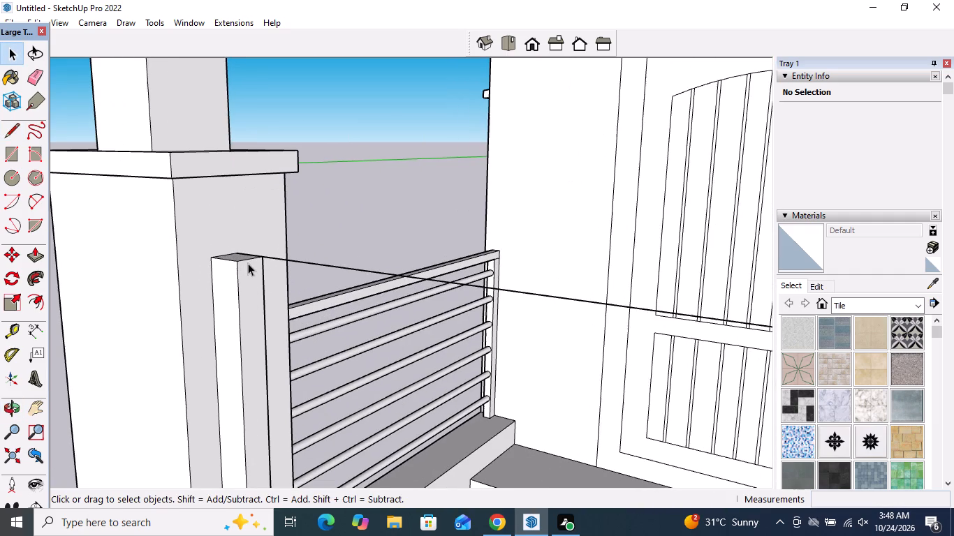
pyautogui.click(14, 128)
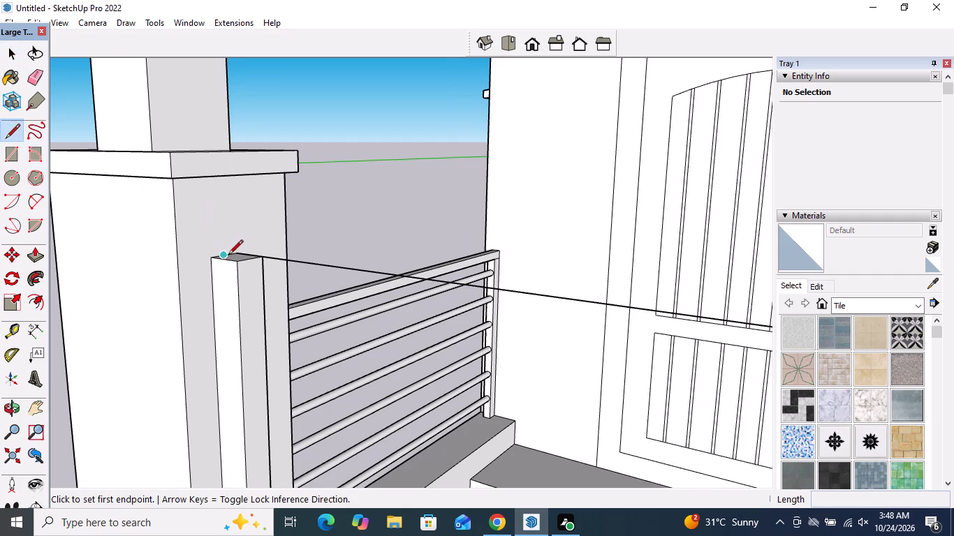
pyautogui.click(236, 264)
pyautogui.scroll(-10, 356, 296)
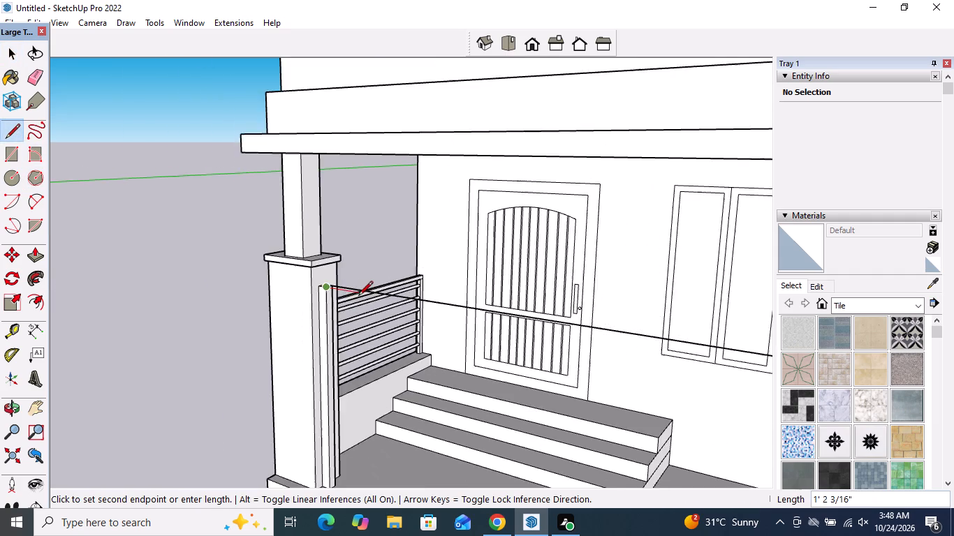
pyautogui.scroll(-5, 358, 297)
pyautogui.moveTo(359, 298); pyautogui.dragTo(728, 360, button='middle')
pyautogui.scroll(18, 580, 231)
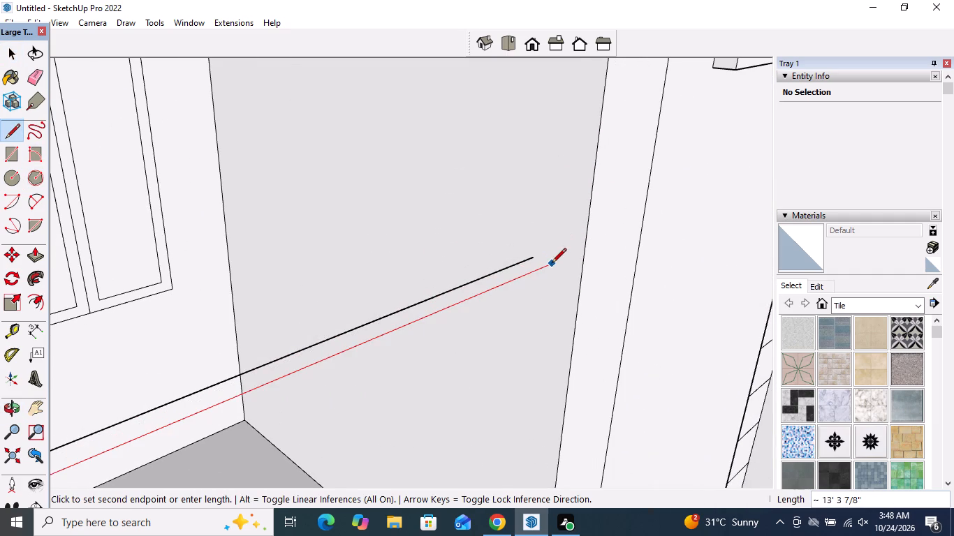
pyautogui.click(552, 264)
pyautogui.click(538, 257)
pyautogui.press('space')
# Draw two parallel vertical lines about 6' 2 3/4" from the strip's far end down to the porch floor, outlining a post on the tower-side wall.
pyautogui.scroll(-5, 543, 239)
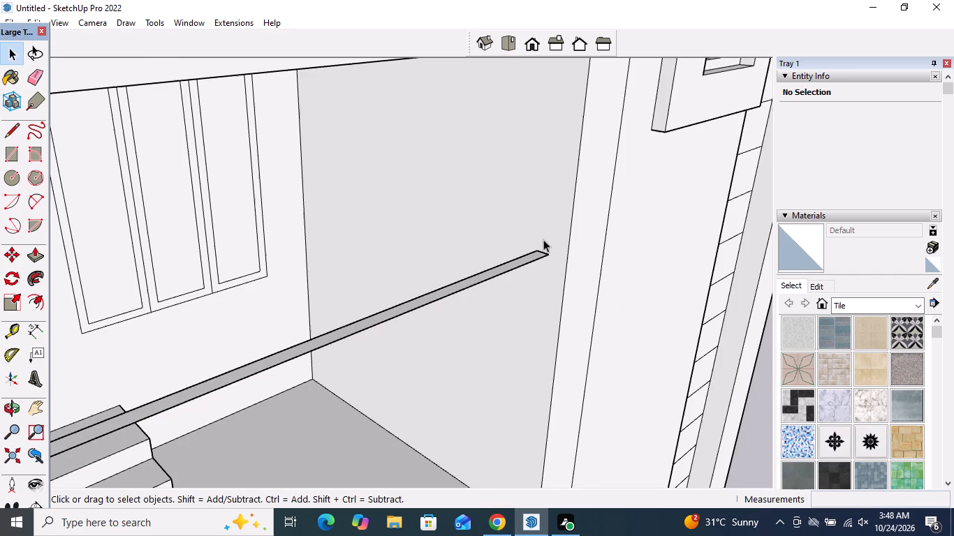
pyautogui.moveTo(542, 248); pyautogui.dragTo(562, 167, button='middle')
pyautogui.scroll(-3, 562, 167)
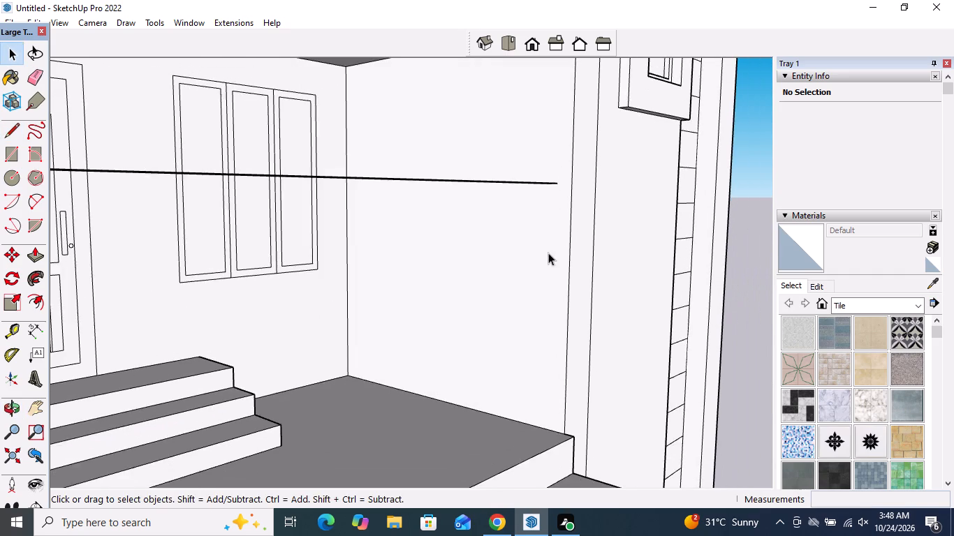
pyautogui.scroll(-3, 548, 253)
pyautogui.moveTo(537, 276); pyautogui.dragTo(550, 209, button='middle')
pyautogui.scroll(3, 553, 245)
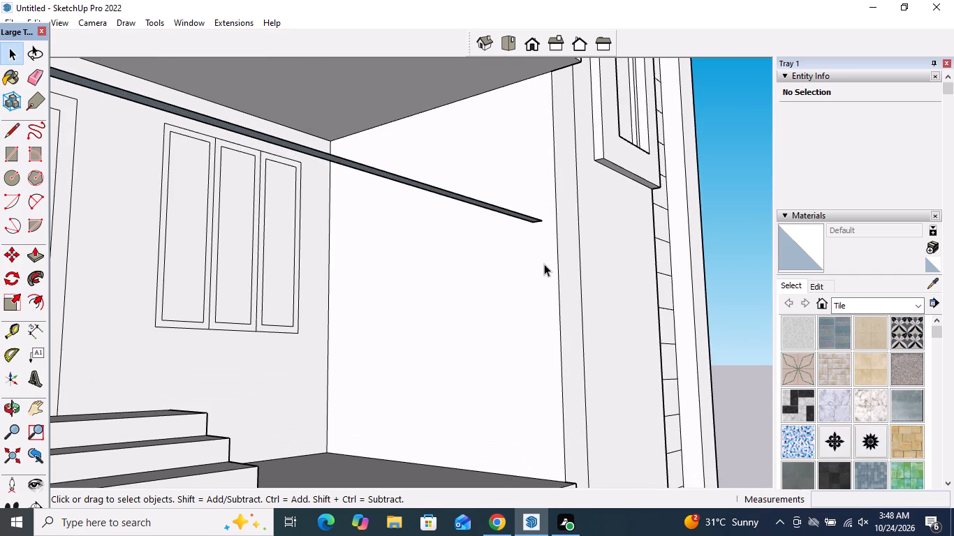
pyautogui.click(13, 134)
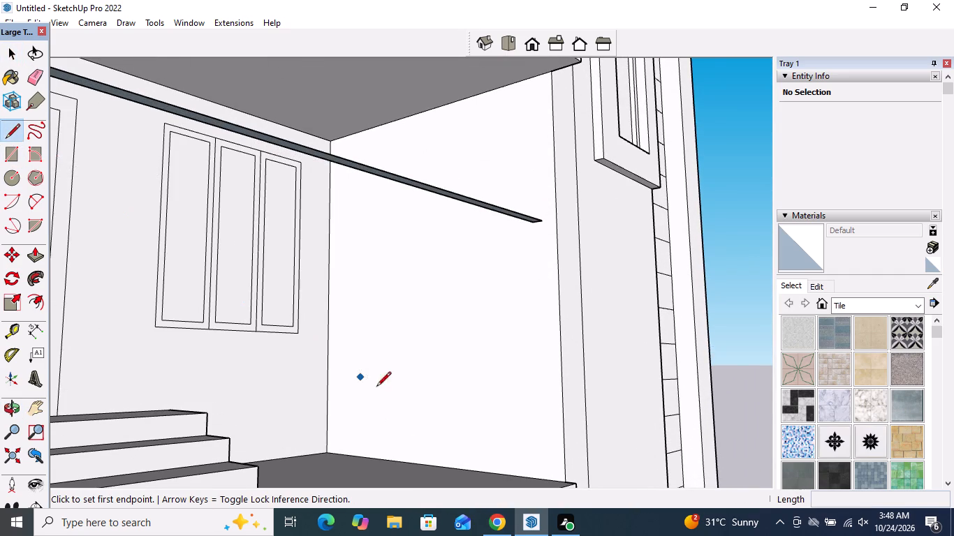
pyautogui.scroll(4, 535, 481)
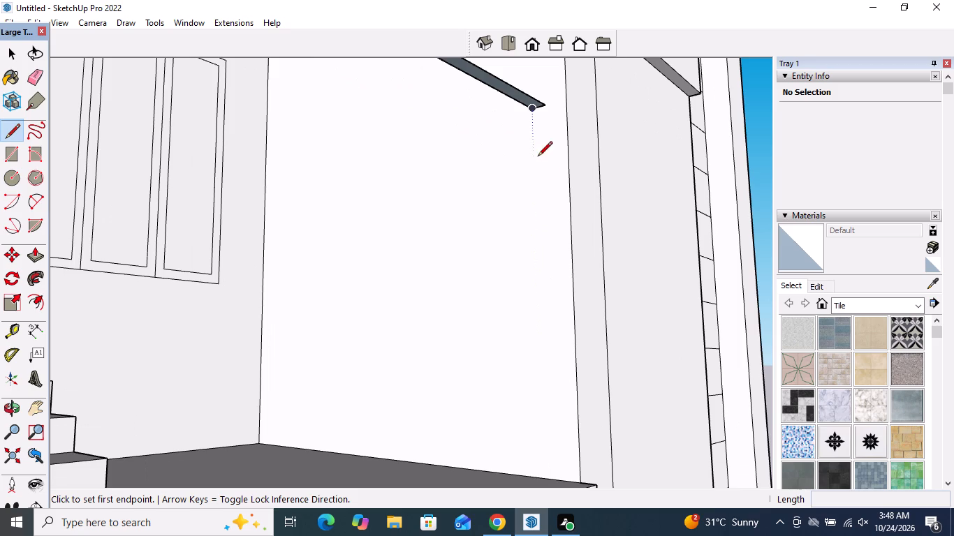
pyautogui.click(529, 112)
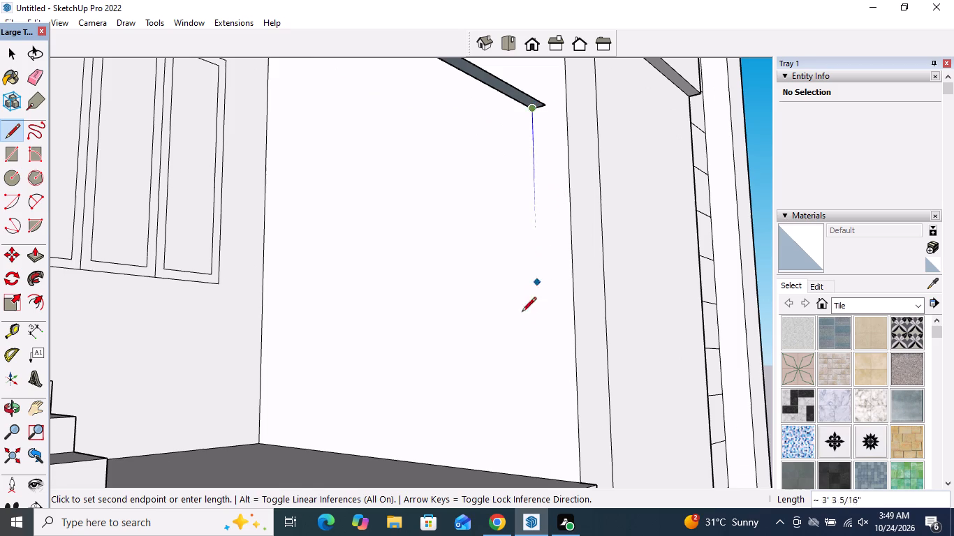
pyautogui.click(543, 476)
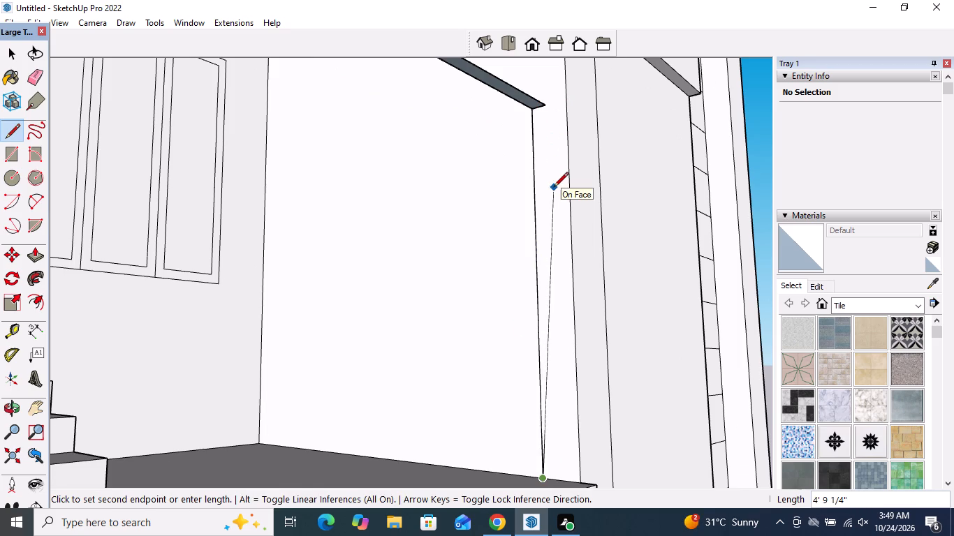
pyautogui.press('space')
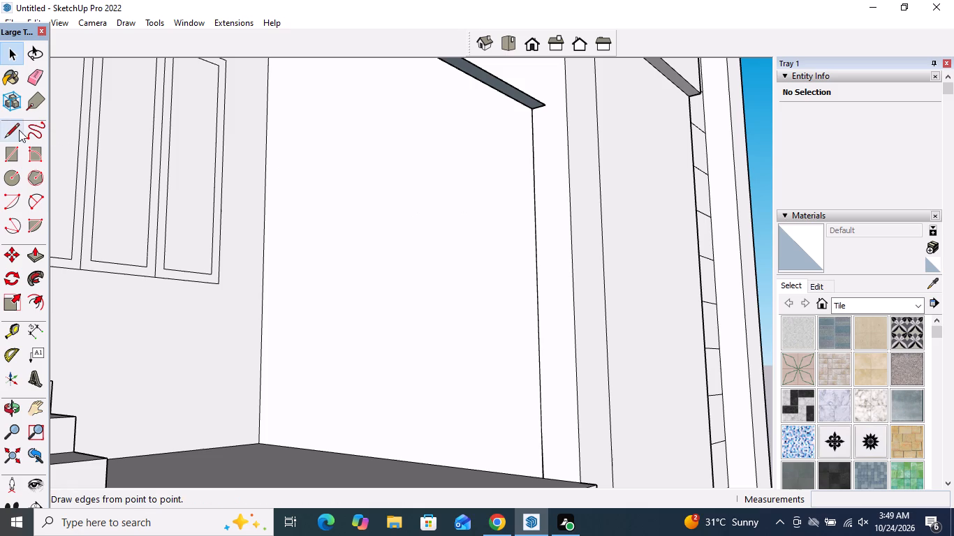
pyautogui.click(19, 128)
pyautogui.moveTo(547, 104); pyautogui.dragTo(547, 112)
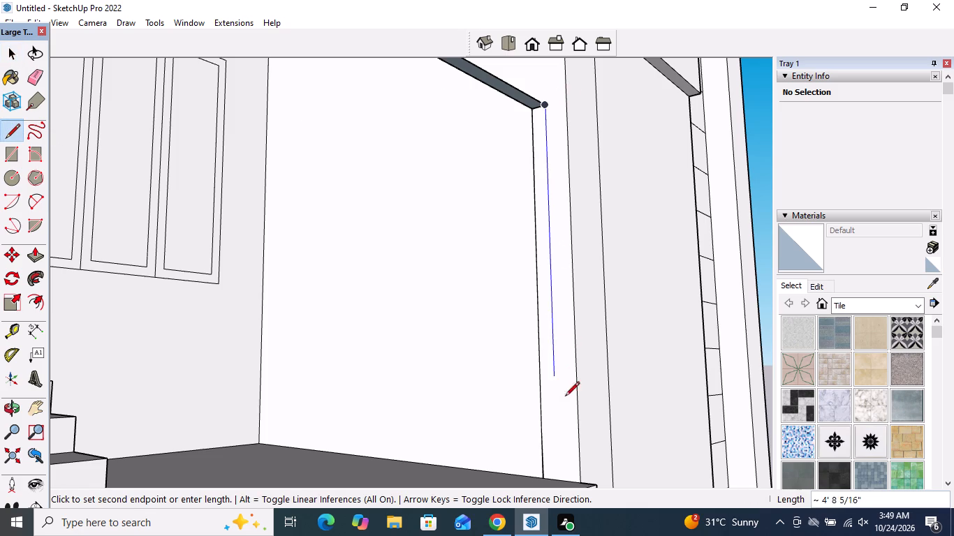
pyautogui.click(558, 480)
pyautogui.press('space')
# Pull the tall outline on the tower-side wall outward 6 5/16" to form the second railing post.
pyautogui.scroll(-5, 539, 320)
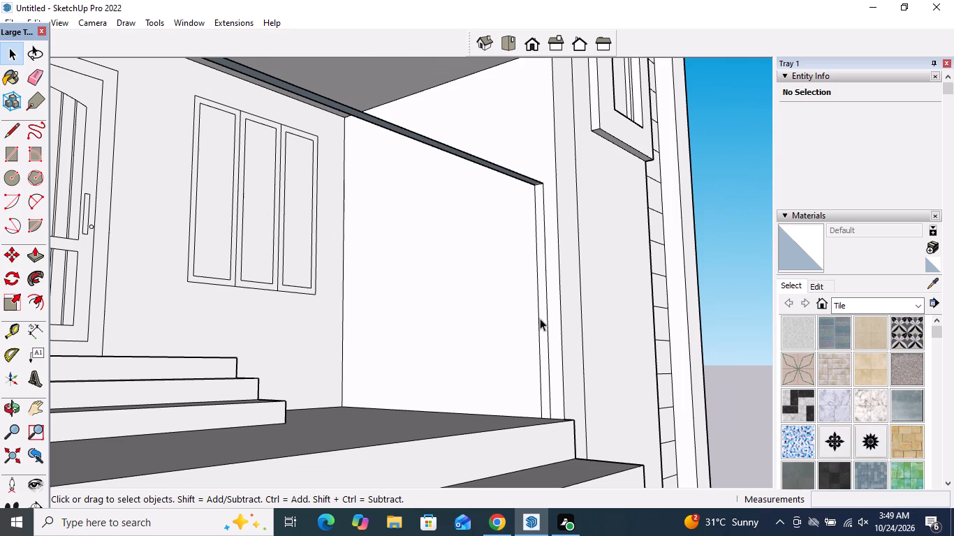
pyautogui.scroll(-4, 555, 301)
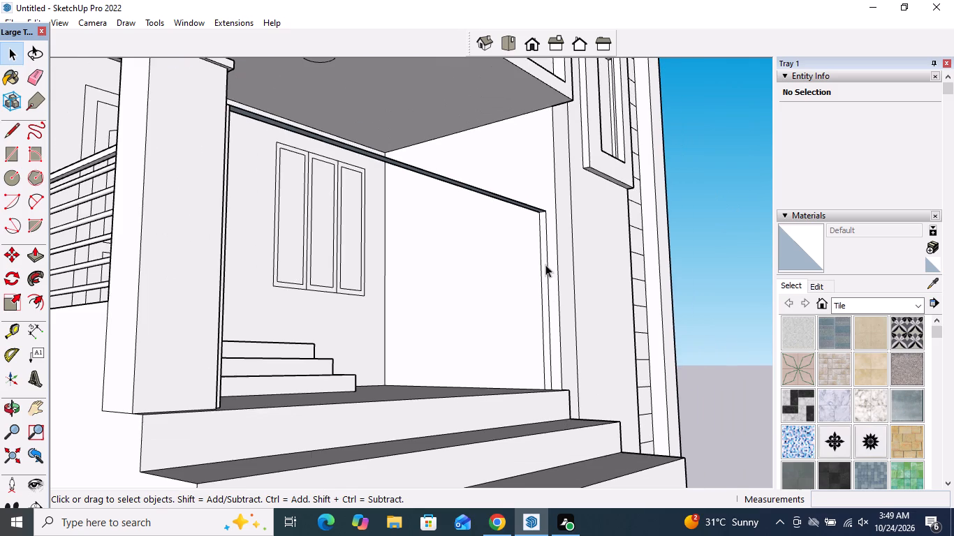
pyautogui.moveTo(541, 265); pyautogui.dragTo(363, 273, button='middle')
pyautogui.scroll(4, 607, 188)
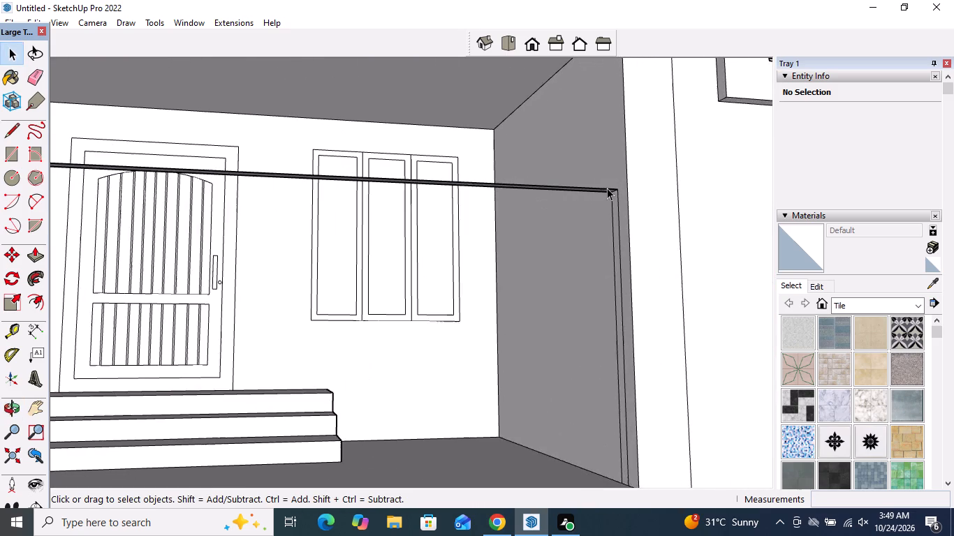
pyautogui.scroll(4, 615, 184)
pyautogui.click(31, 250)
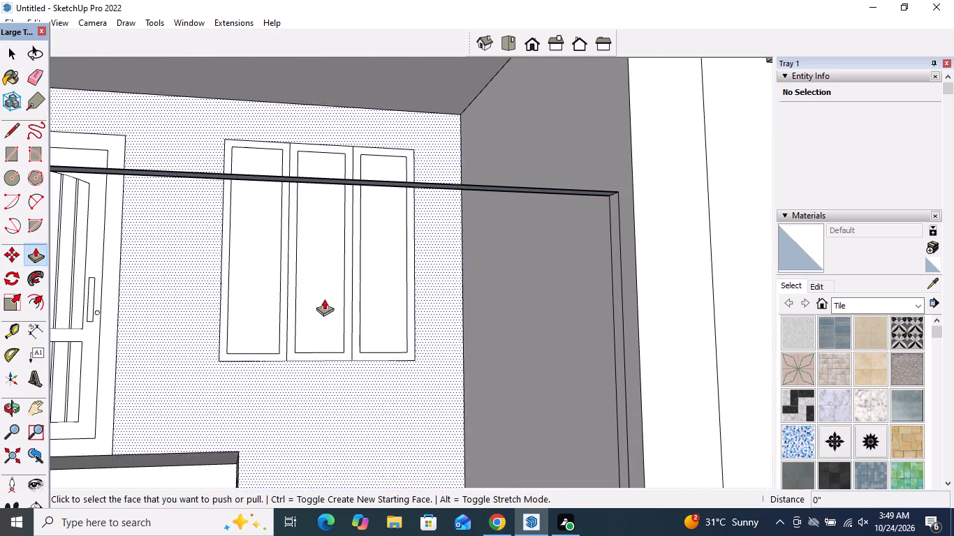
pyautogui.moveTo(391, 307); pyautogui.dragTo(576, 329, button='middle')
pyautogui.scroll(3, 711, 244)
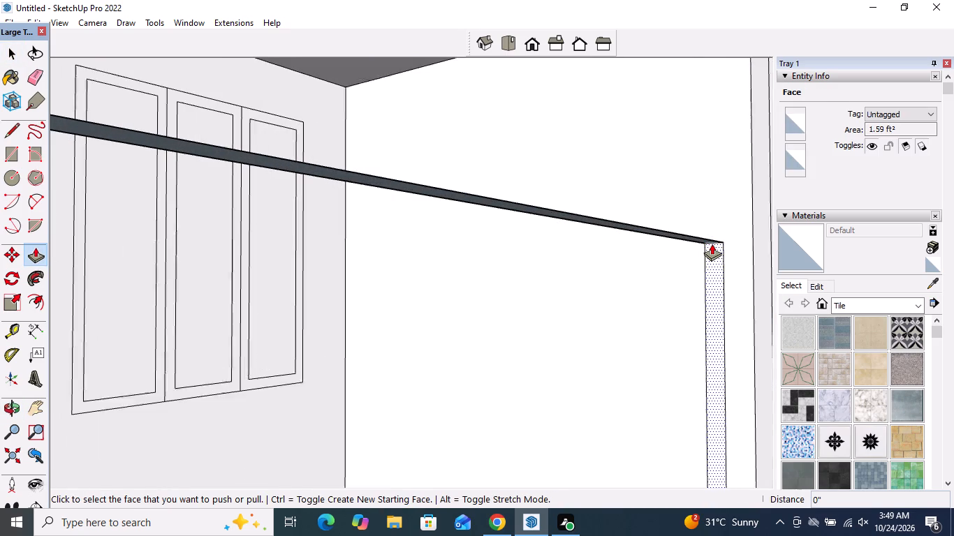
pyautogui.scroll(1, 712, 244)
pyautogui.click(712, 244)
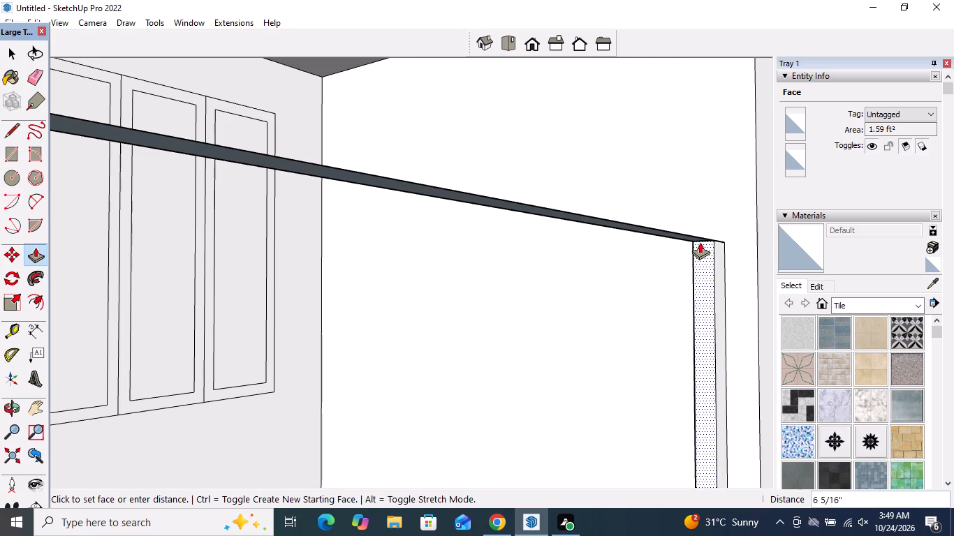
pyautogui.click(700, 242)
# Push the tower-side post's inner face back 1 9/16" towards the wall to slim the post.
pyautogui.scroll(-12, 555, 209)
pyautogui.moveTo(589, 249); pyautogui.dragTo(460, 262, button='middle')
pyautogui.scroll(-6, 470, 255)
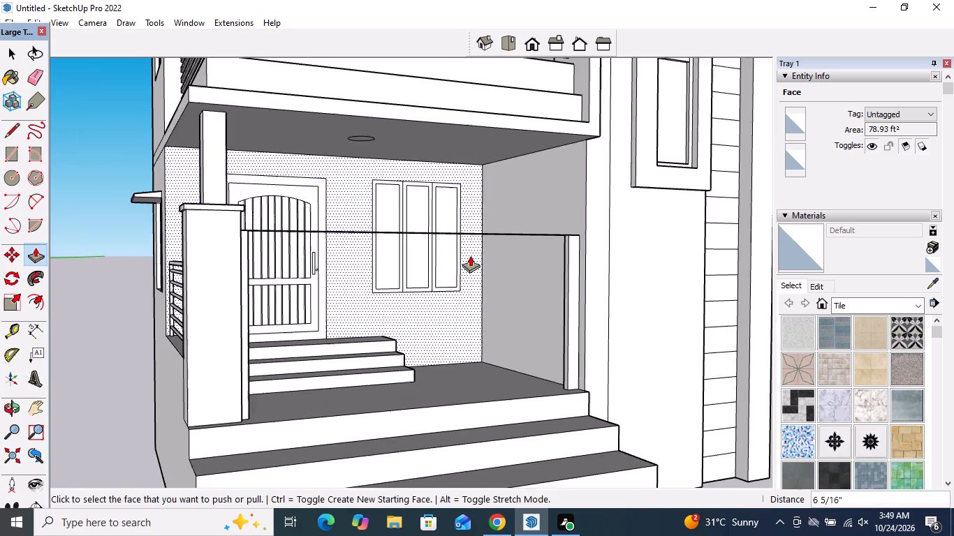
pyautogui.moveTo(535, 272); pyautogui.dragTo(447, 281, button='middle')
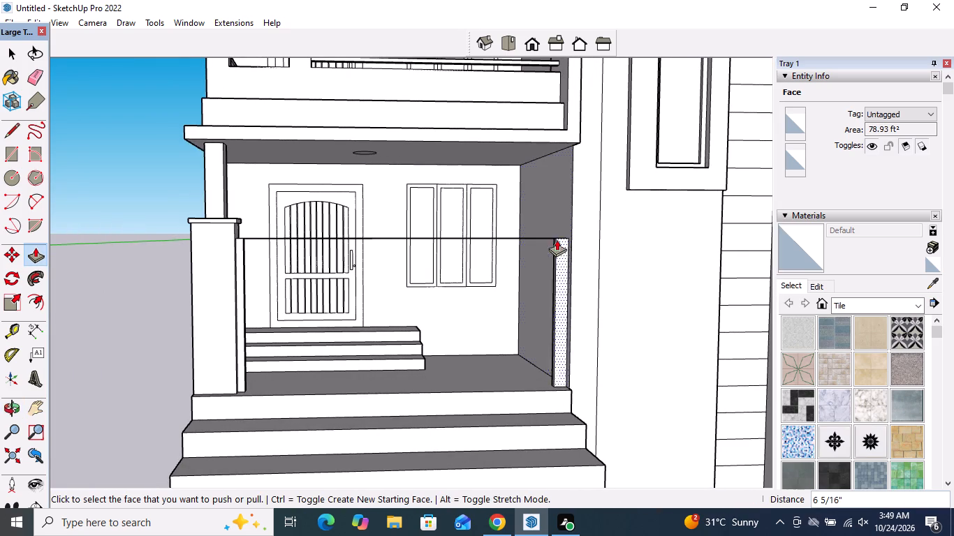
pyautogui.scroll(10, 564, 229)
pyautogui.moveTo(559, 252); pyautogui.dragTo(619, 258, button='middle')
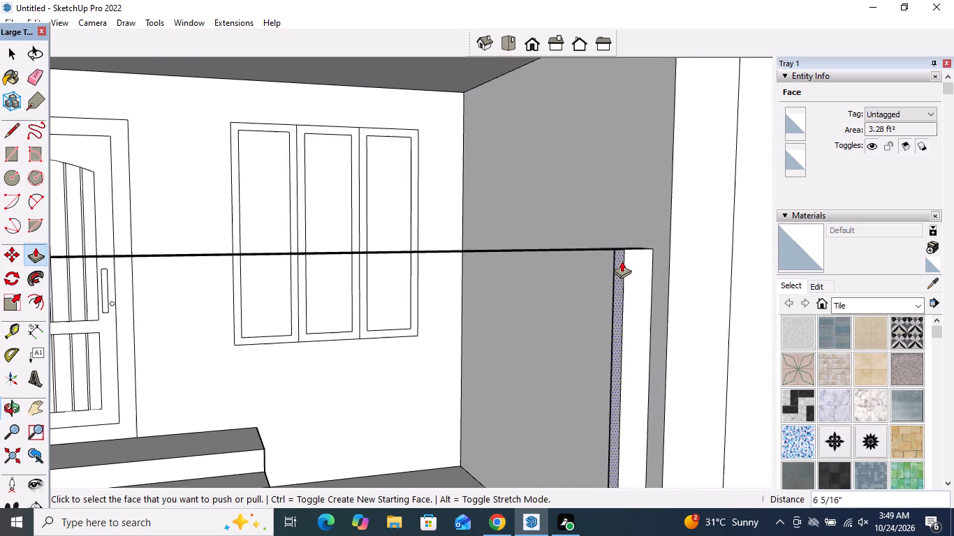
pyautogui.scroll(4, 622, 261)
pyautogui.click(619, 263)
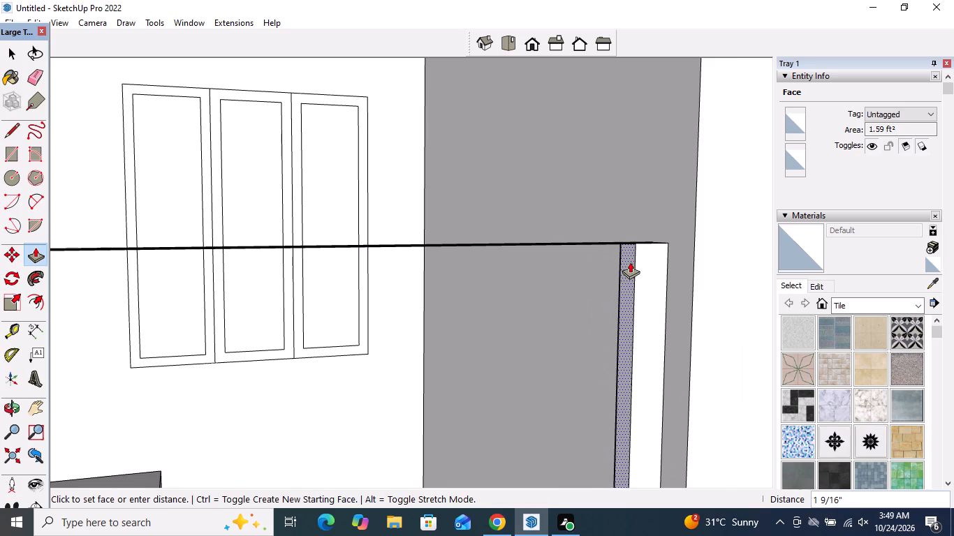
pyautogui.click(630, 262)
# Pull the underside of the long strip down 3 1/8" to form the top rail between the two posts.
pyautogui.moveTo(622, 250); pyautogui.dragTo(624, 179, button='middle')
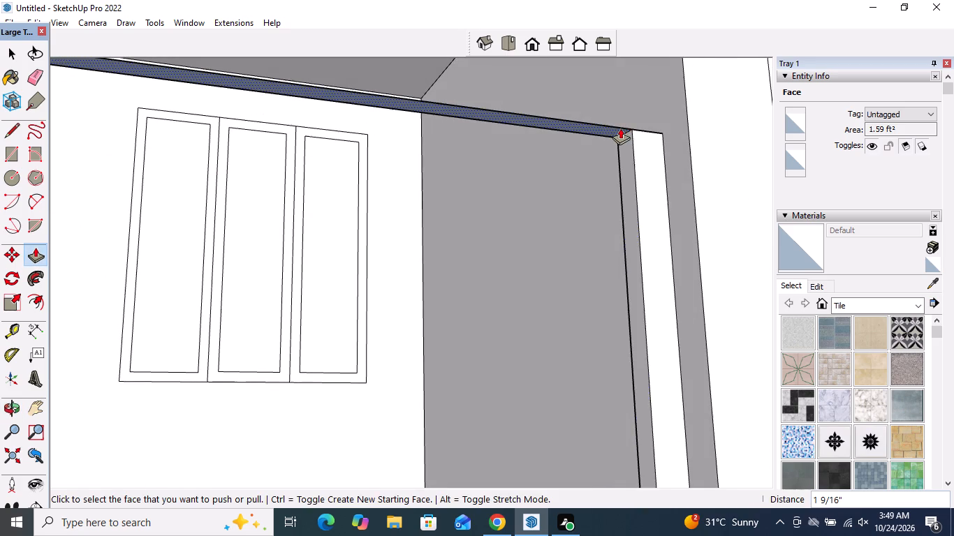
pyautogui.scroll(4, 620, 128)
pyautogui.click(609, 128)
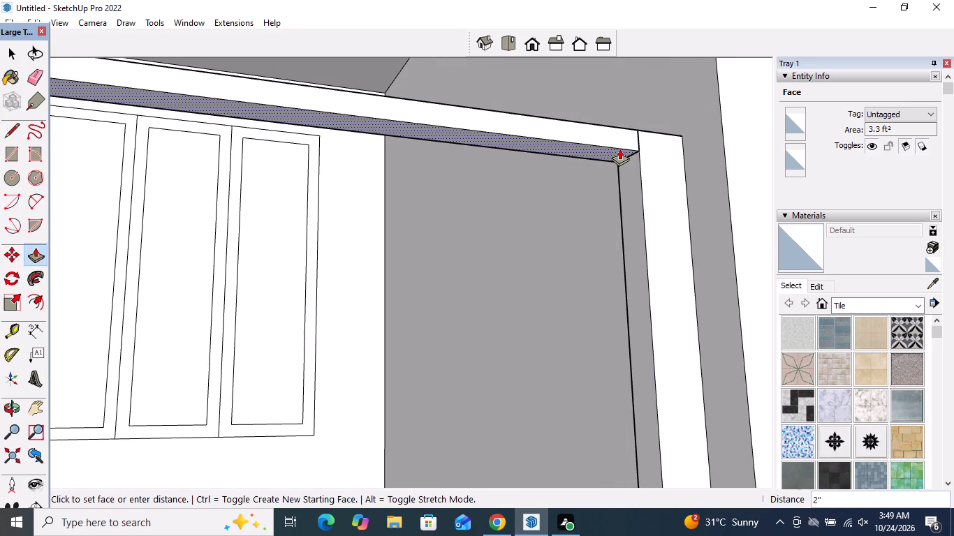
pyautogui.click(621, 161)
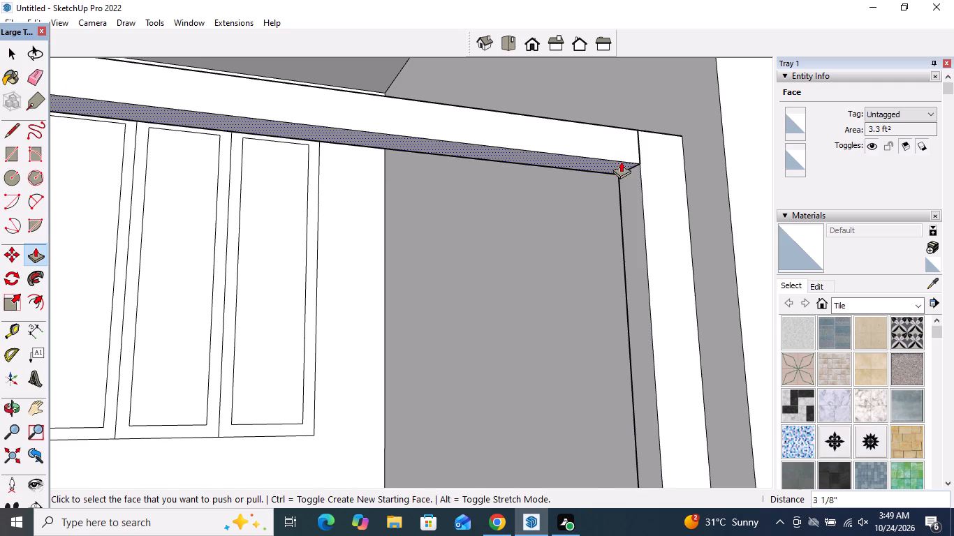
# Erase the seam edges on the front face where the top rail meets the tower-side post and the pillar-side post.
pyautogui.scroll(-5, 640, 216)
pyautogui.click(32, 82)
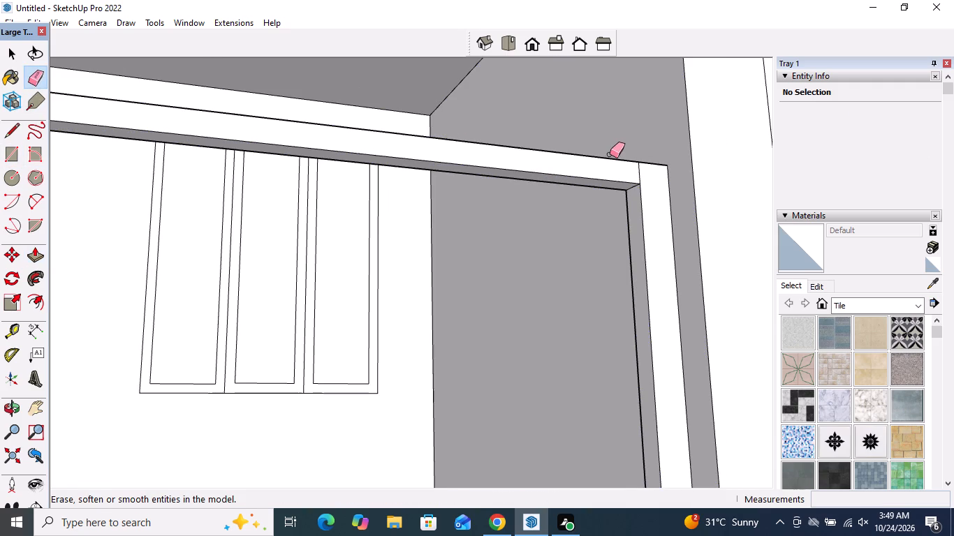
pyautogui.scroll(3, 612, 156)
pyautogui.click(652, 187)
pyautogui.scroll(-12, 692, 258)
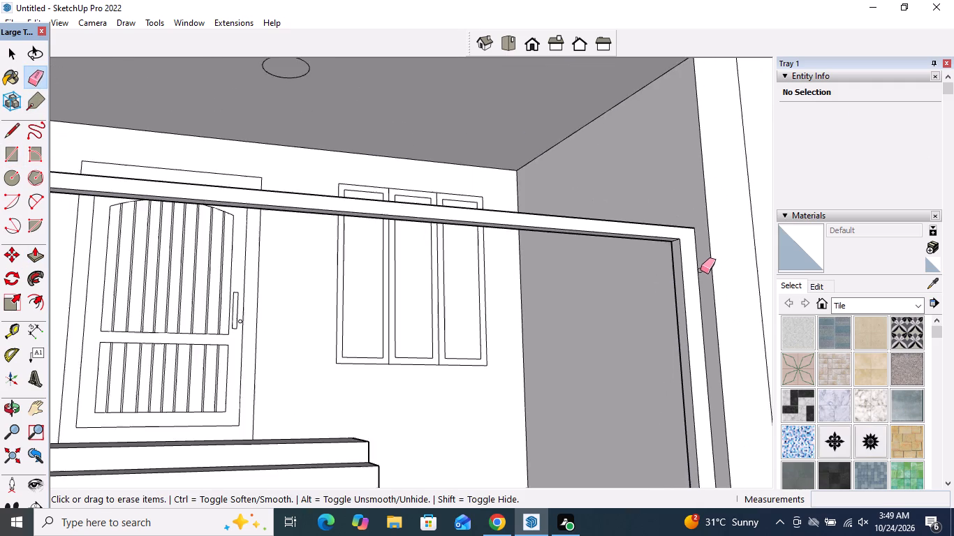
pyautogui.scroll(-6, 700, 270)
pyautogui.scroll(9, 339, 232)
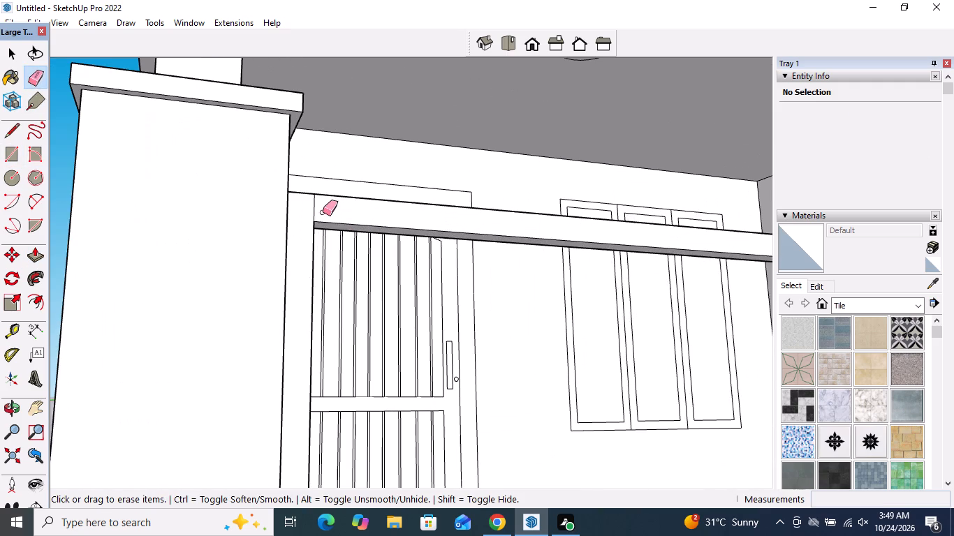
pyautogui.click(314, 212)
pyautogui.scroll(-12, 314, 216)
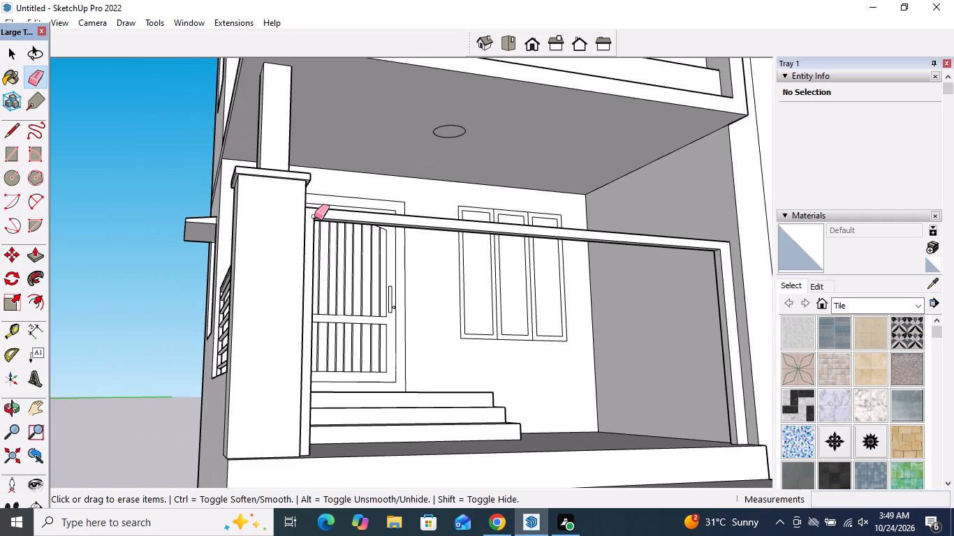
pyautogui.press('space')
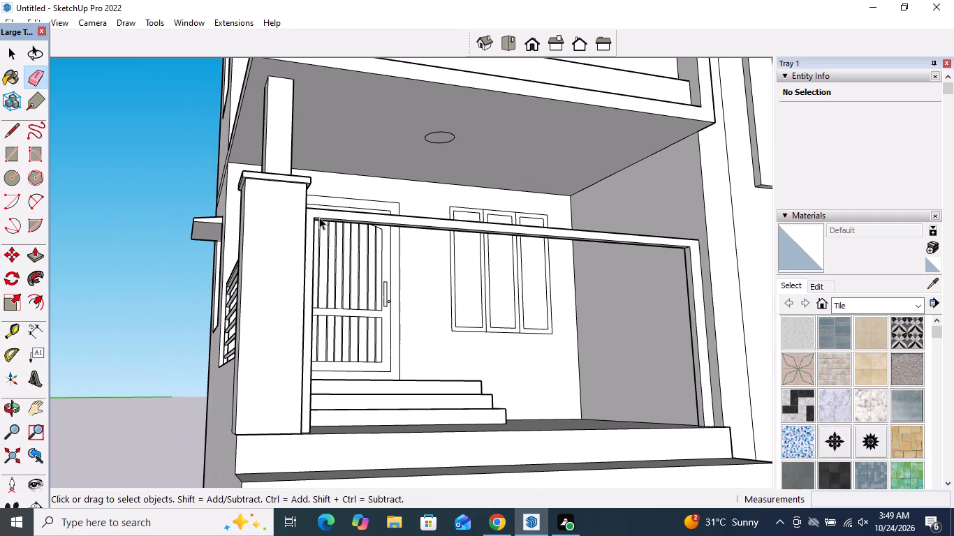
# Draw a line about 12' 11 1/8" long across the porch floor between the back corners of the two railing posts.
pyautogui.scroll(-10, 329, 216)
pyautogui.moveTo(395, 225); pyautogui.dragTo(339, 371, button='middle')
pyautogui.scroll(3, 381, 293)
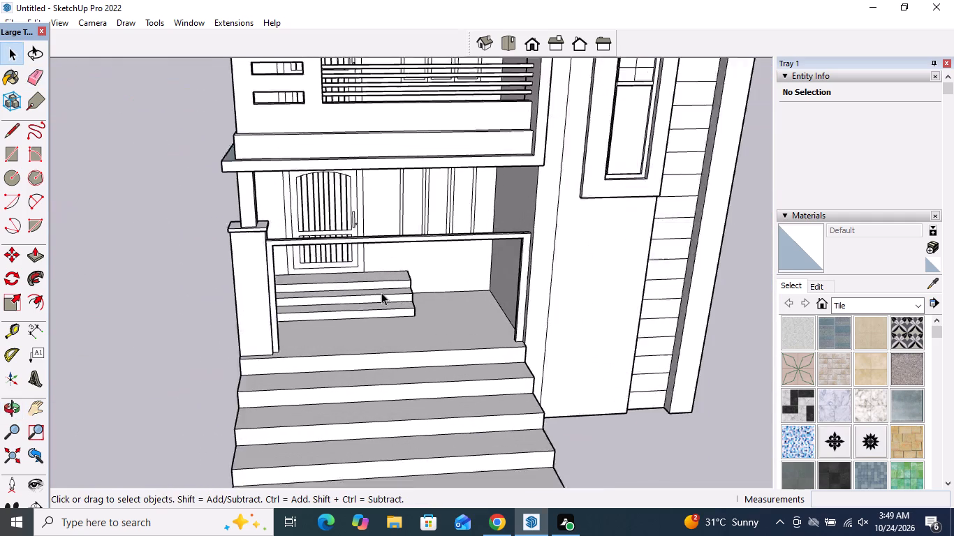
pyautogui.scroll(3, 381, 292)
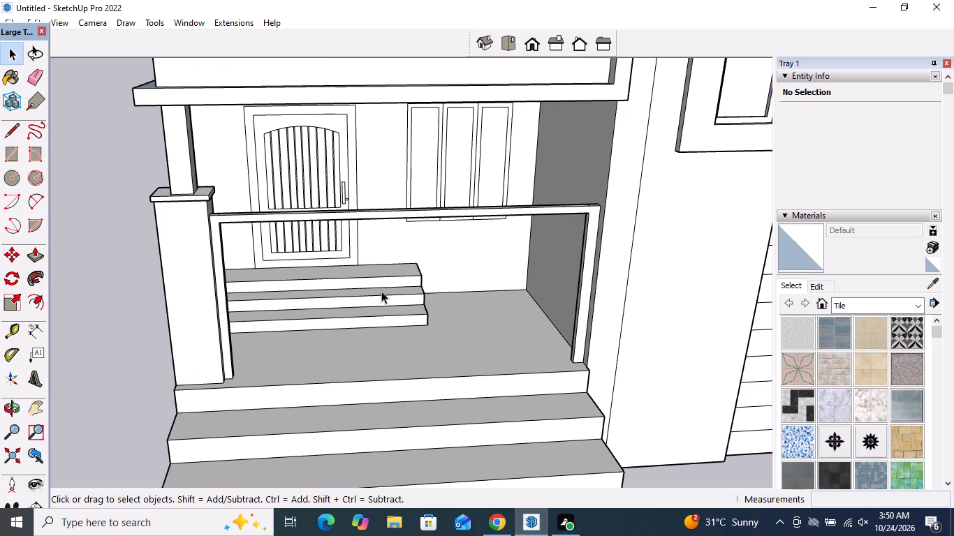
pyautogui.scroll(-4, 416, 239)
pyautogui.scroll(3, 463, 332)
pyautogui.scroll(4, 436, 283)
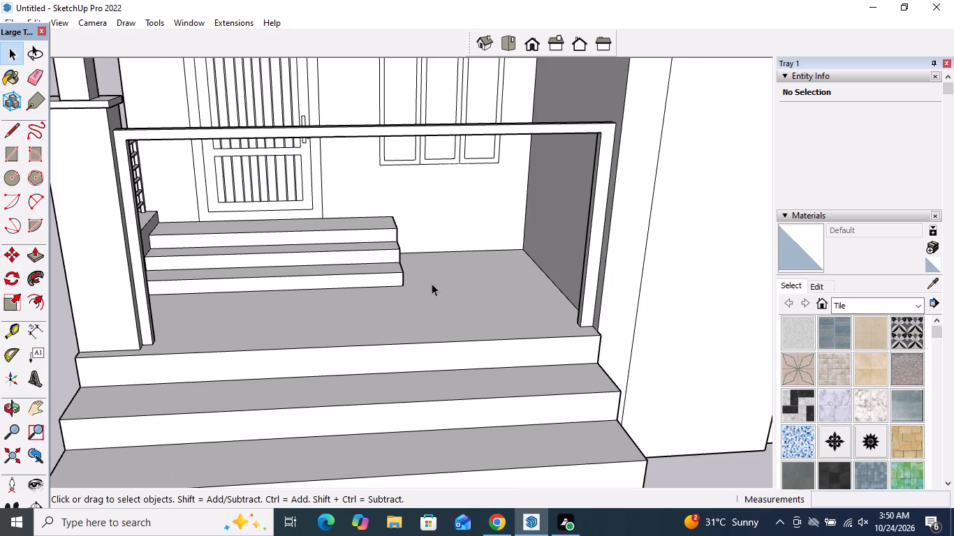
pyautogui.scroll(1, 355, 311)
pyautogui.scroll(1, 255, 325)
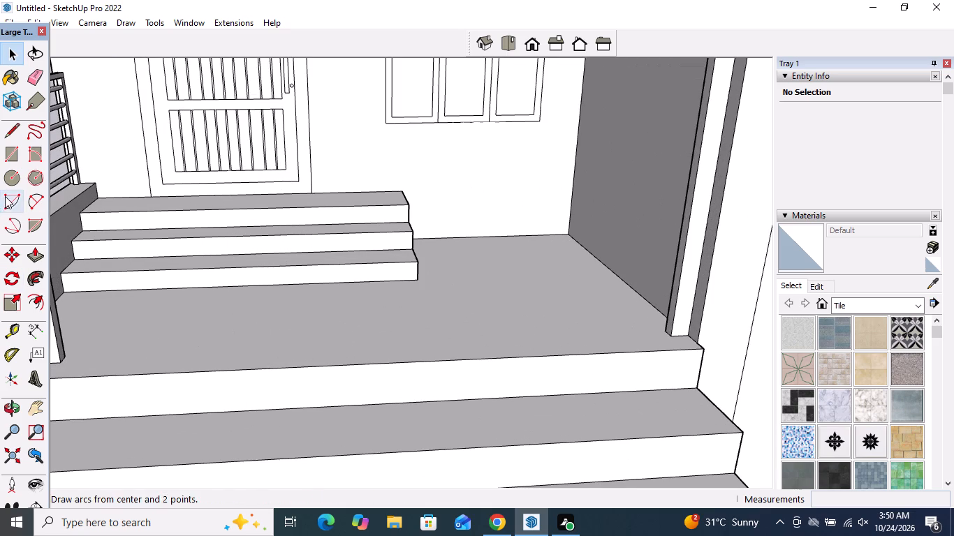
pyautogui.click(9, 131)
pyautogui.scroll(-2, 237, 297)
pyautogui.scroll(4, 124, 334)
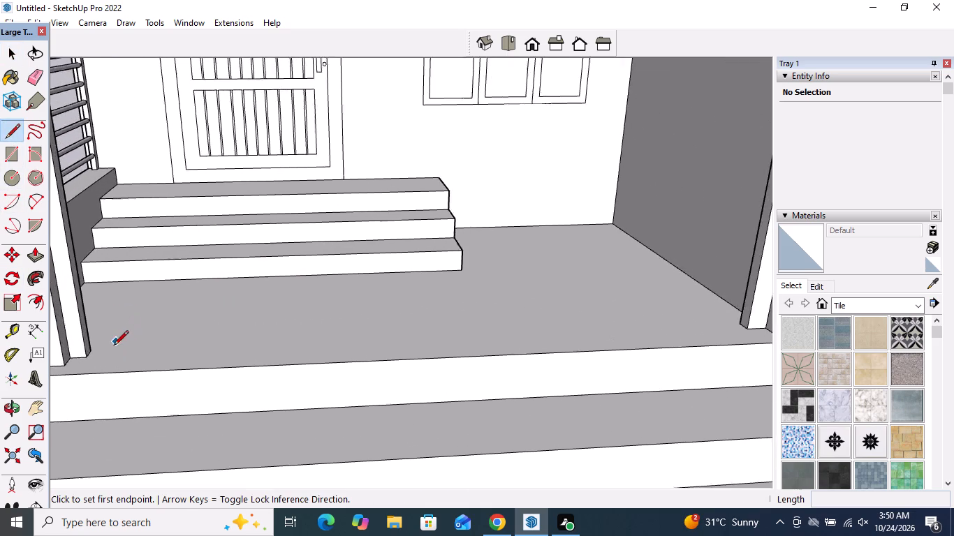
pyautogui.scroll(7, 91, 347)
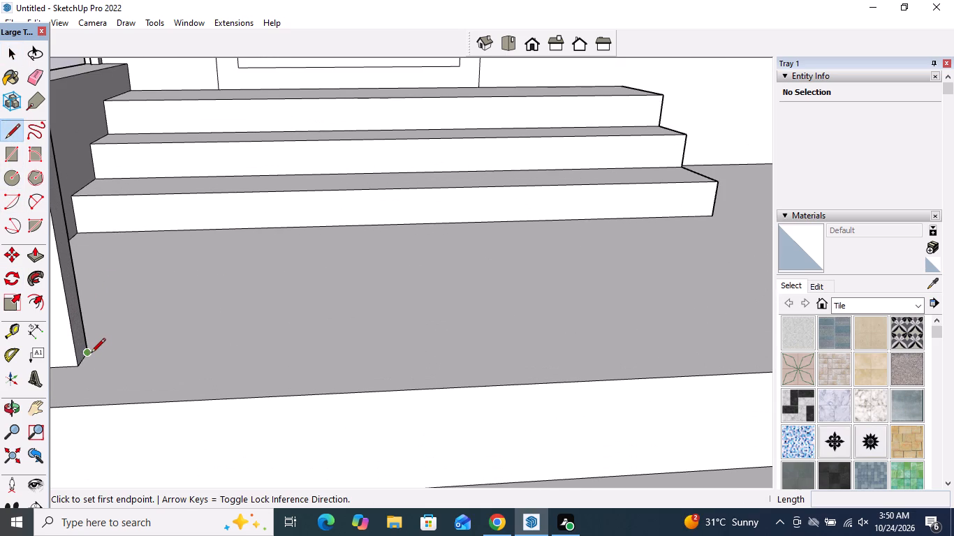
pyautogui.click(90, 352)
pyautogui.scroll(-16, 154, 352)
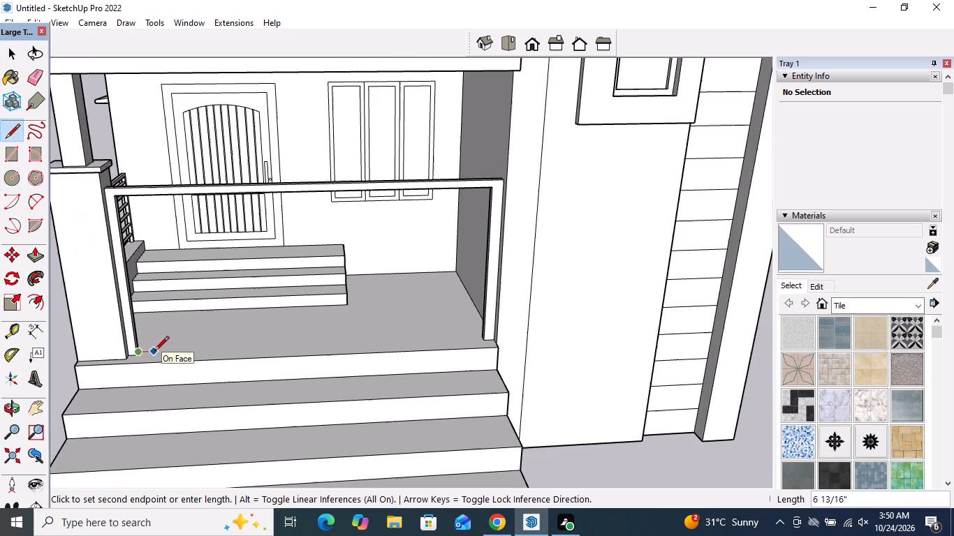
pyautogui.scroll(14, 308, 345)
pyautogui.scroll(-4, 586, 339)
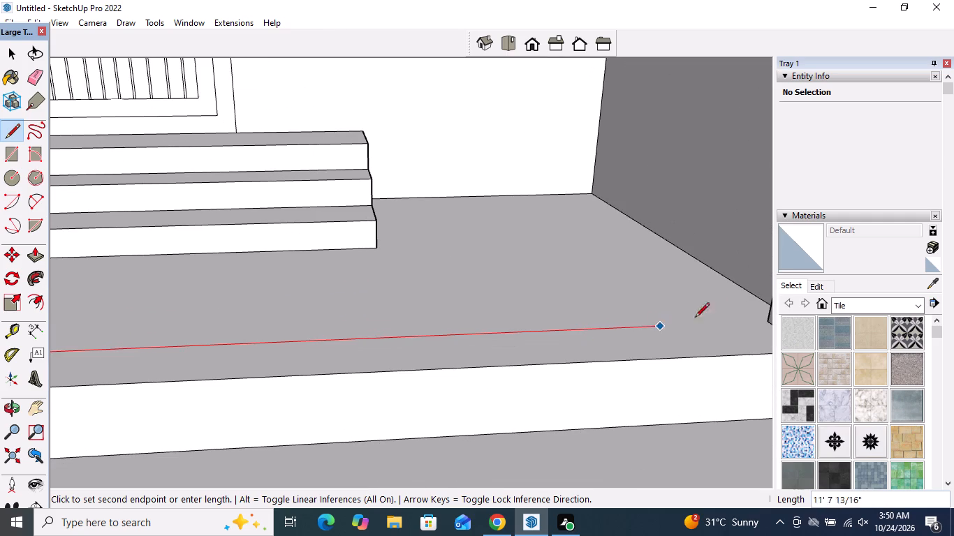
pyautogui.scroll(-3, 595, 316)
pyautogui.scroll(9, 729, 317)
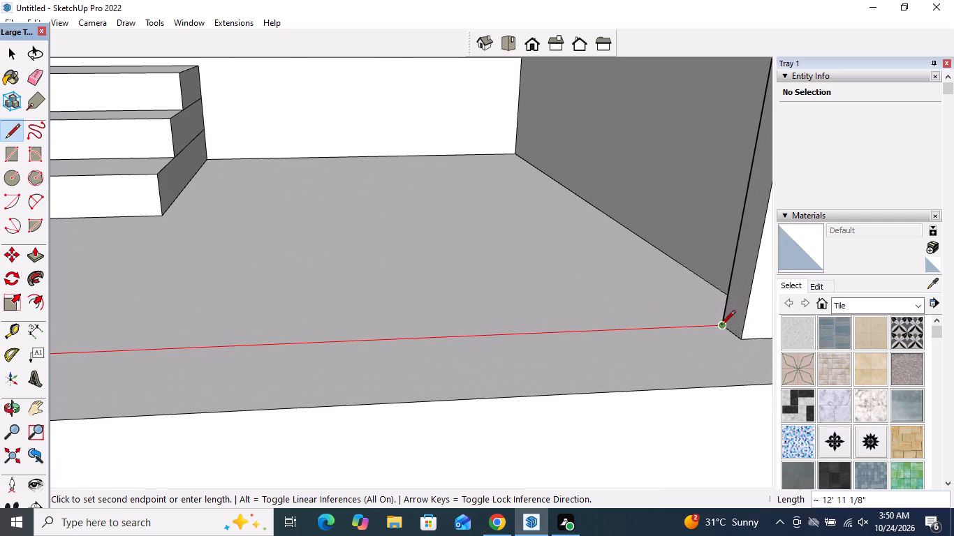
pyautogui.click(721, 327)
pyautogui.scroll(-6, 655, 343)
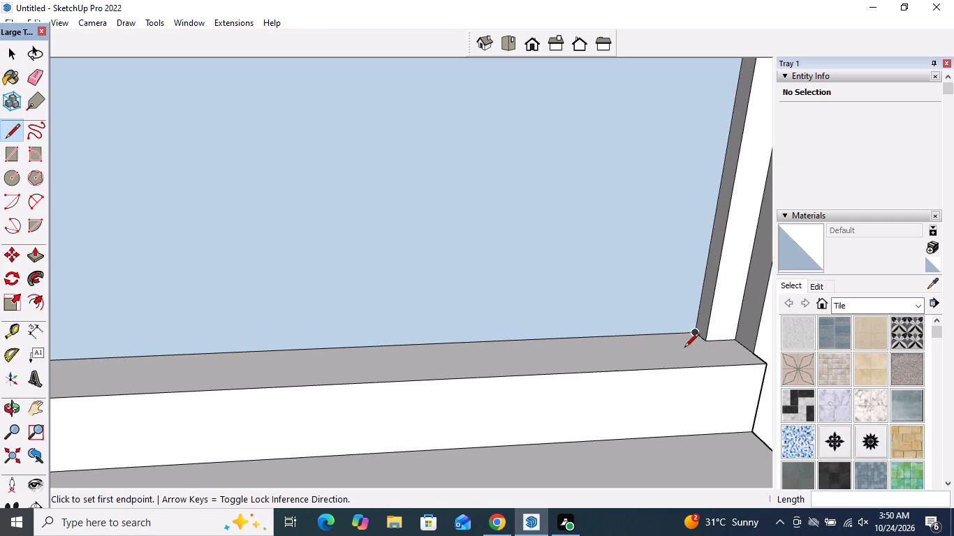
# Delete the face that fills the railing frame's opening along the back line.
pyautogui.press('space')
pyautogui.click(606, 194)
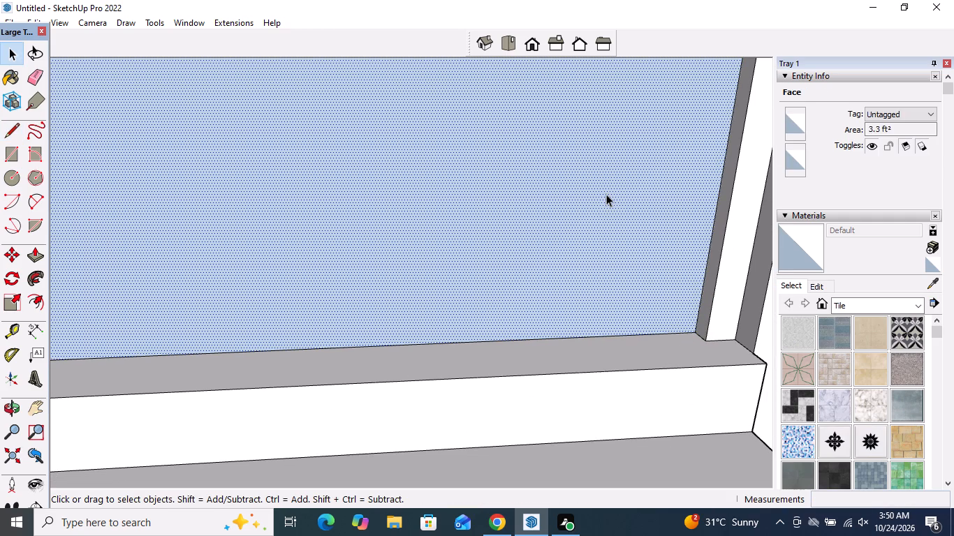
pyautogui.press('Delete')
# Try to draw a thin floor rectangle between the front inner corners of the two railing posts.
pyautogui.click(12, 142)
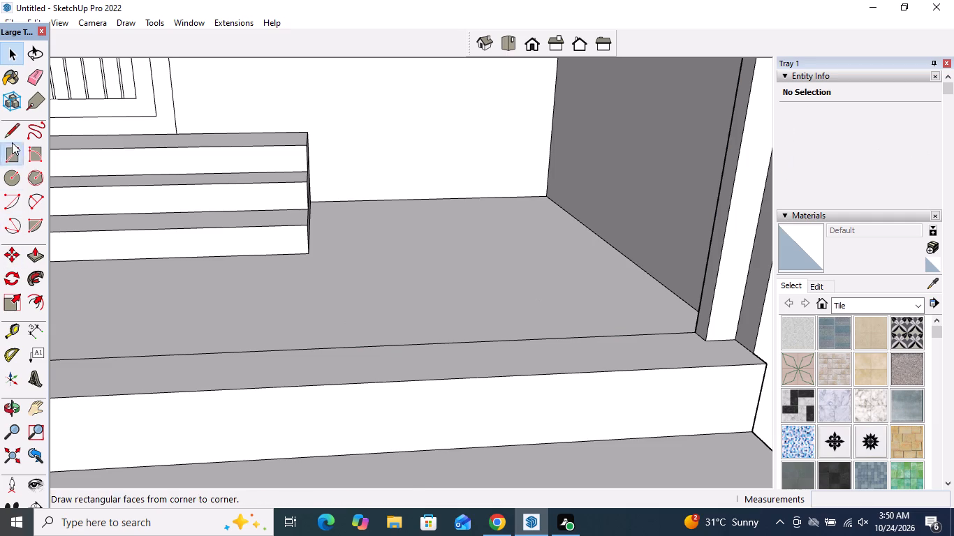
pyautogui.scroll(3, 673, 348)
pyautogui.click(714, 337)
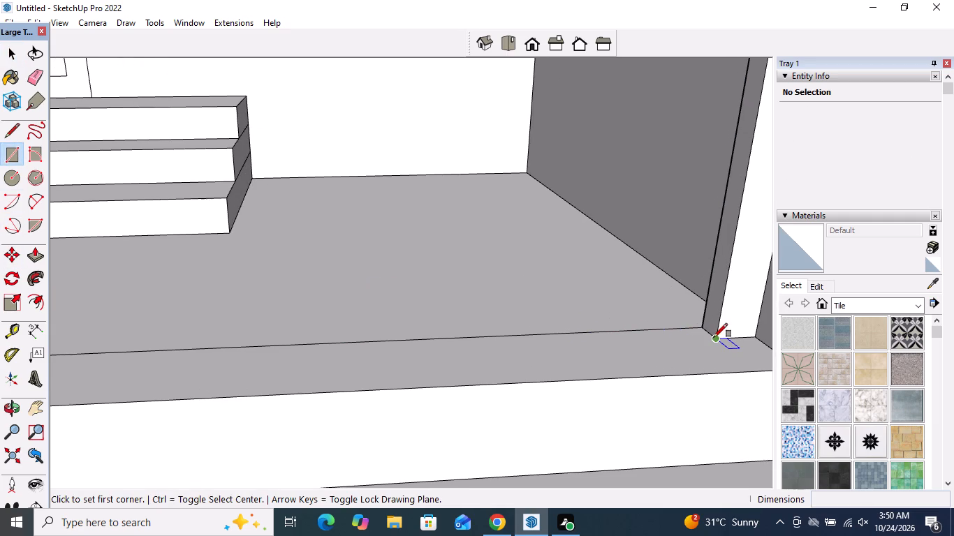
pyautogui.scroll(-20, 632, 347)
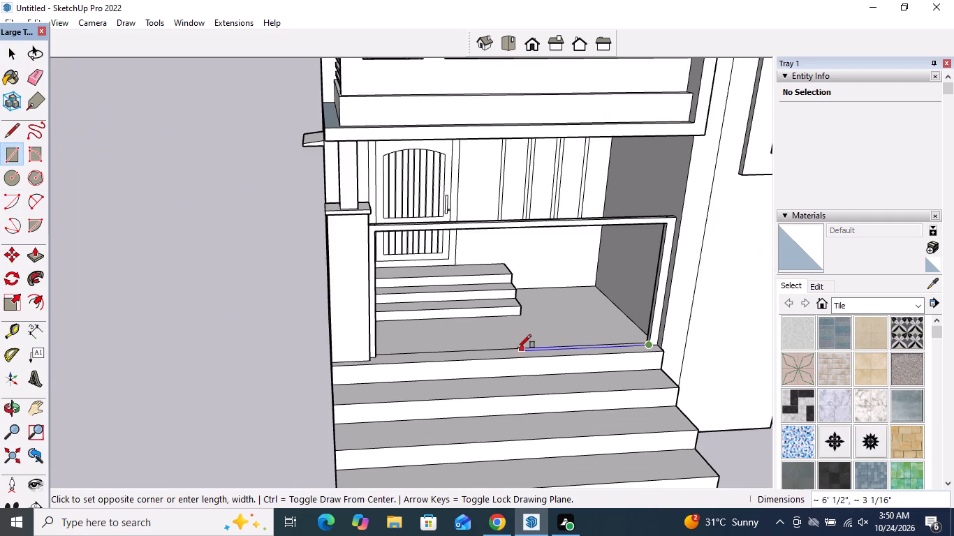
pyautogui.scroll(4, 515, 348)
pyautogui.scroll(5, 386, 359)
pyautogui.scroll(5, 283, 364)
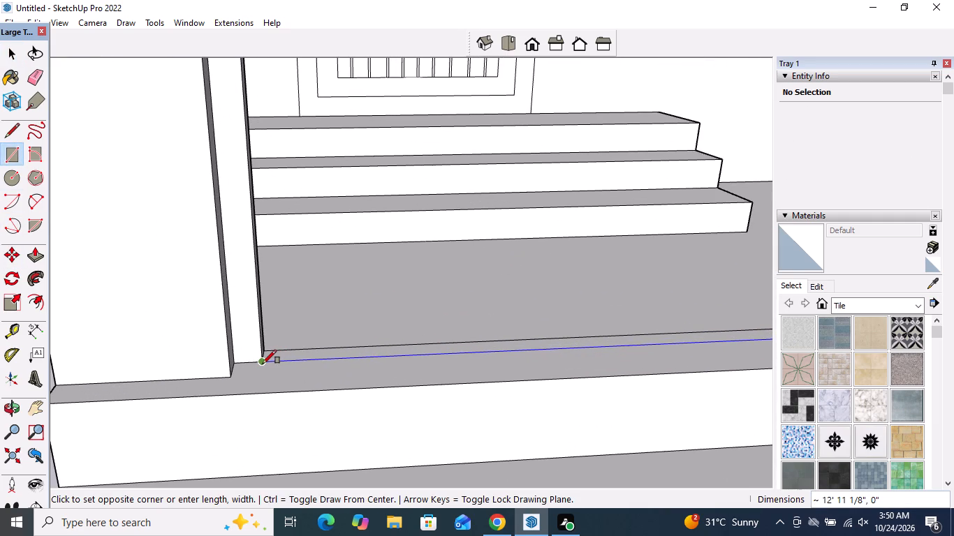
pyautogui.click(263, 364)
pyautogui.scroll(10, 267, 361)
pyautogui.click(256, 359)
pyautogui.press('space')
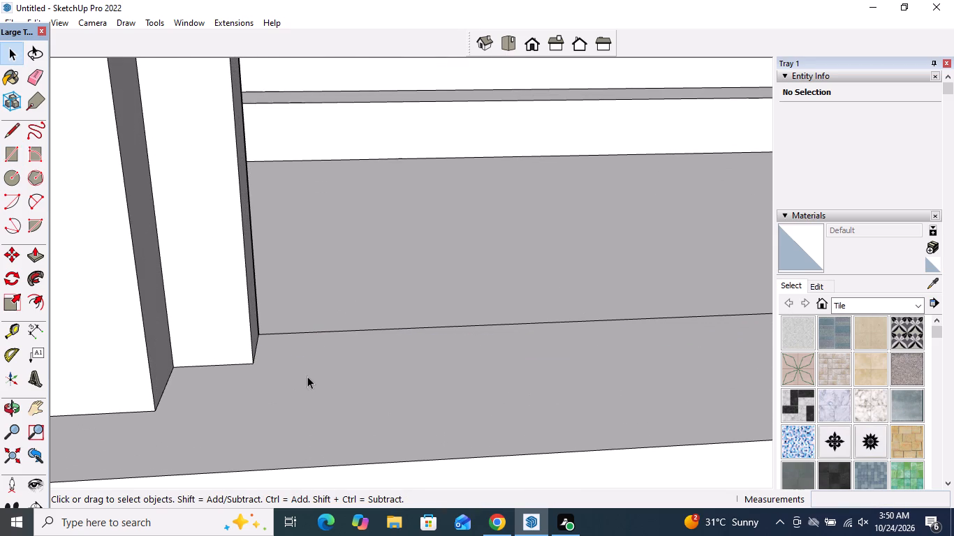
# Draw a line about 12' 11 1/8" long across the porch floor between the front inner corners of the two posts.
pyautogui.click(2, 135)
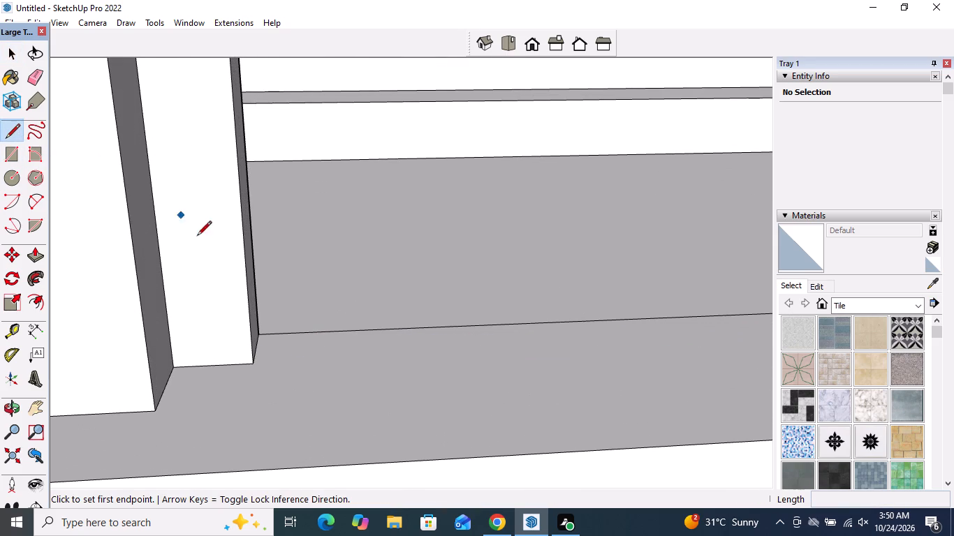
pyautogui.click(252, 361)
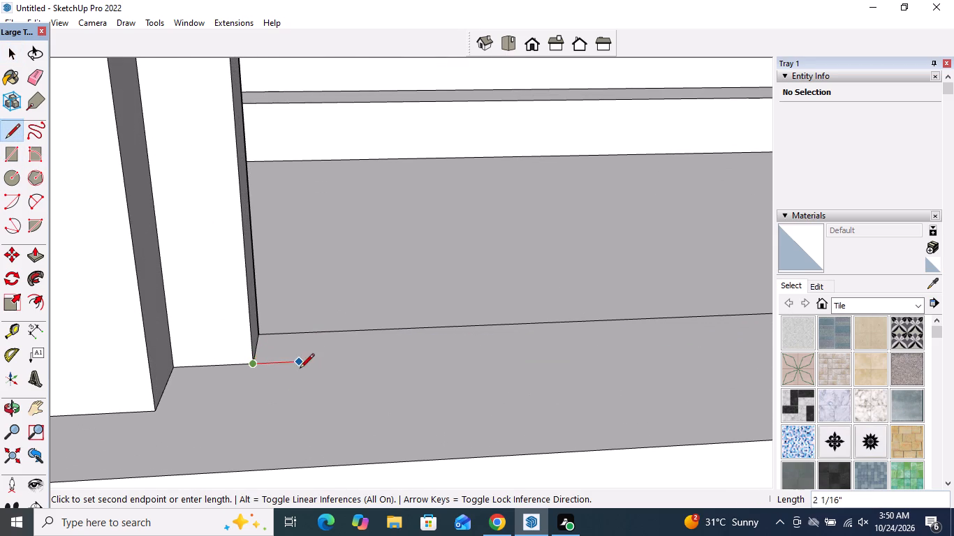
pyautogui.scroll(-20, 285, 408)
pyautogui.scroll(-10, 285, 408)
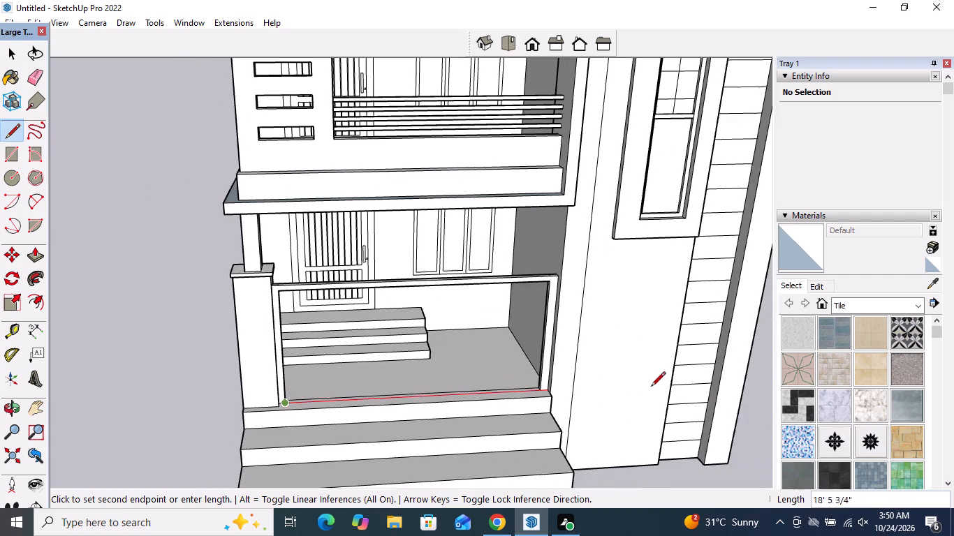
pyautogui.scroll(5, 558, 380)
pyautogui.scroll(20, 544, 394)
pyautogui.scroll(4, 544, 394)
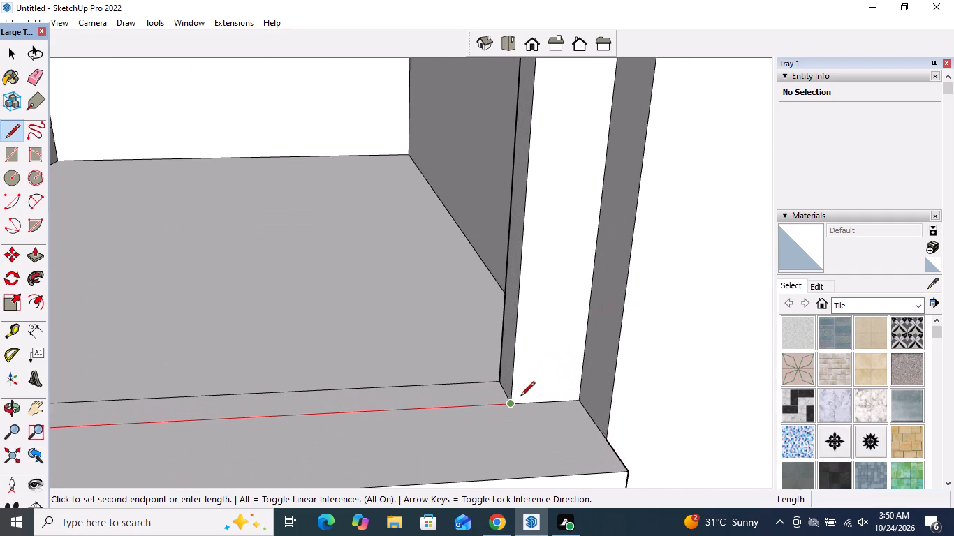
pyautogui.scroll(6, 511, 408)
pyautogui.click(492, 411)
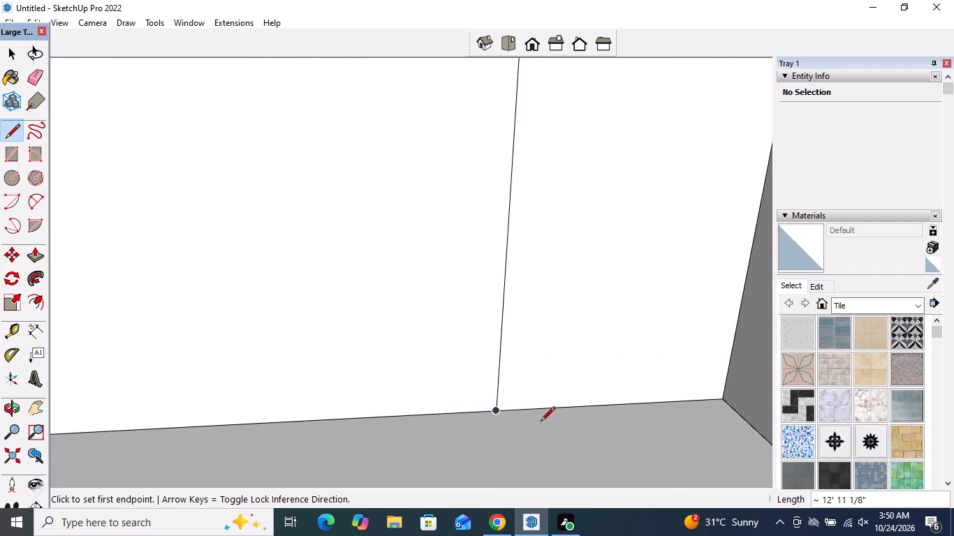
# Delete the face that fills the railing frame's opening along the front line.
pyautogui.press('space')
pyautogui.click(467, 327)
pyautogui.press('Delete')
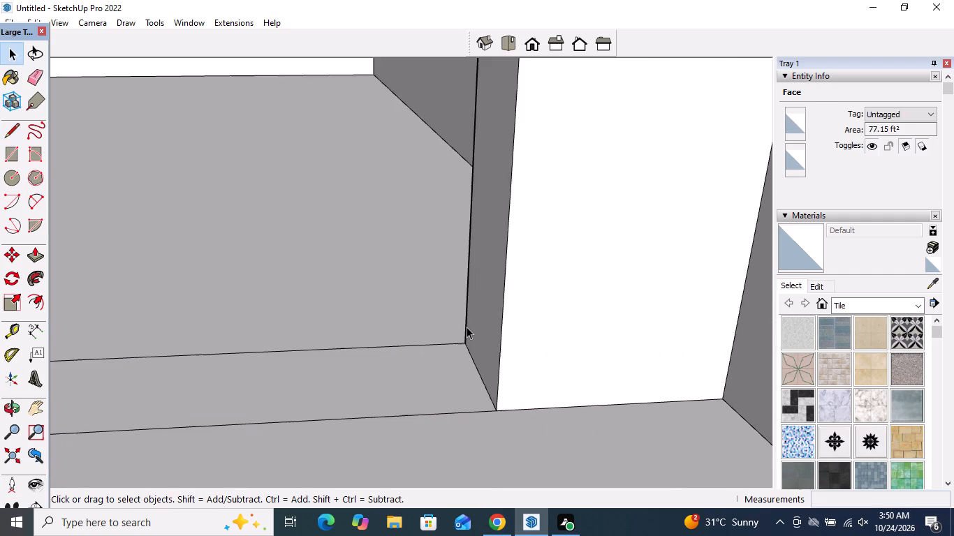
# Pull the narrow floor strip between the two posts up 5 3/4" to form the bottom rail.
pyautogui.scroll(-6, 467, 327)
pyautogui.scroll(-6, 526, 383)
pyautogui.scroll(-1, 578, 408)
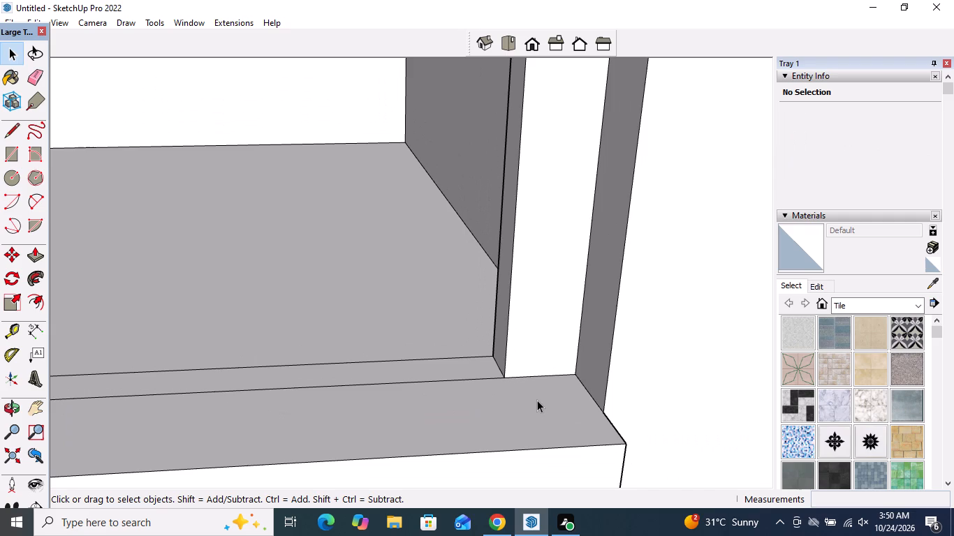
pyautogui.scroll(-2, 537, 400)
pyautogui.click(39, 253)
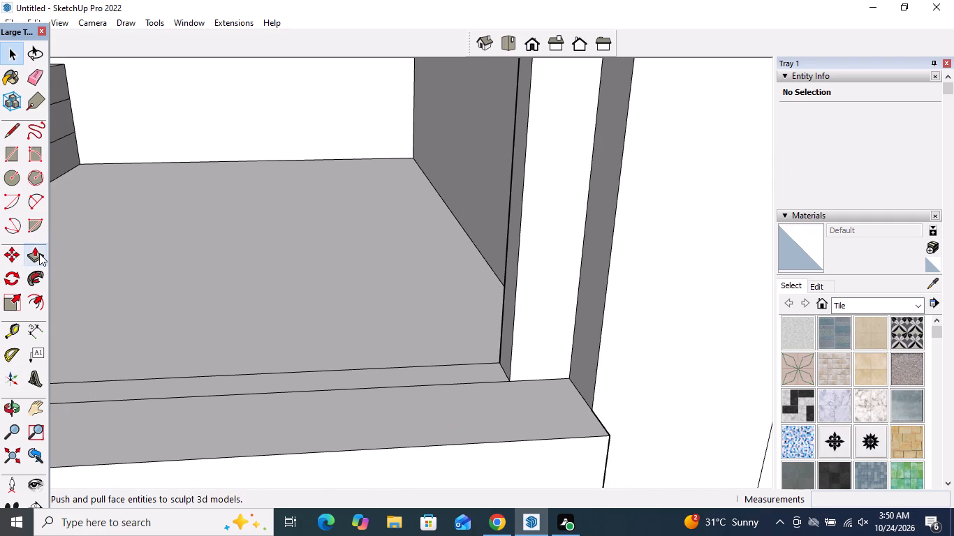
pyautogui.click(467, 366)
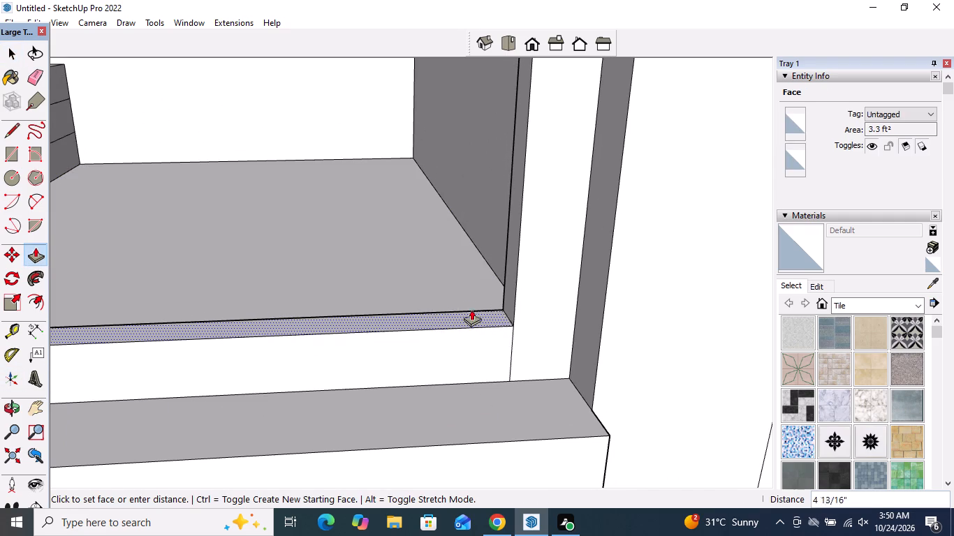
pyautogui.click(471, 300)
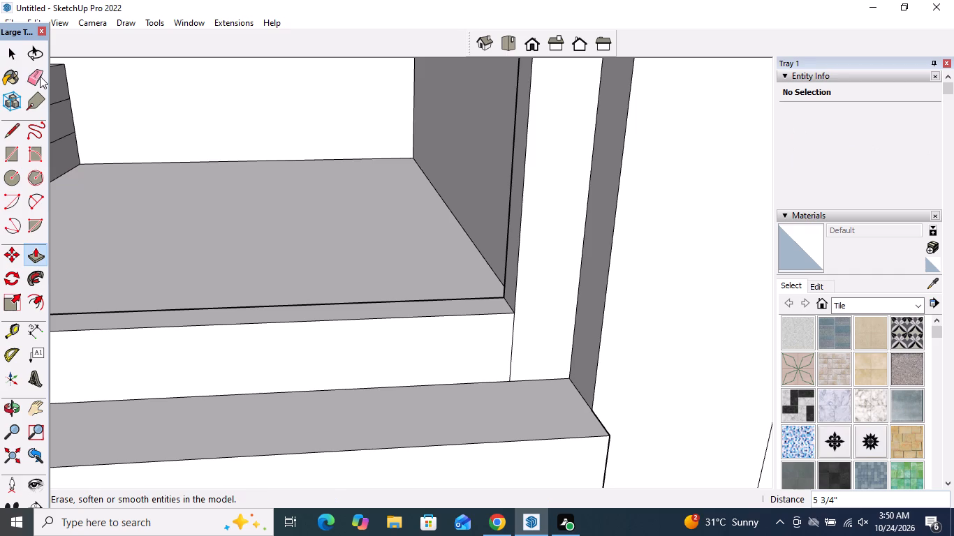
# Erase the seam edges on the front face where the bottom rail meets the tower-side post and the pillar-side post.
pyautogui.click(40, 76)
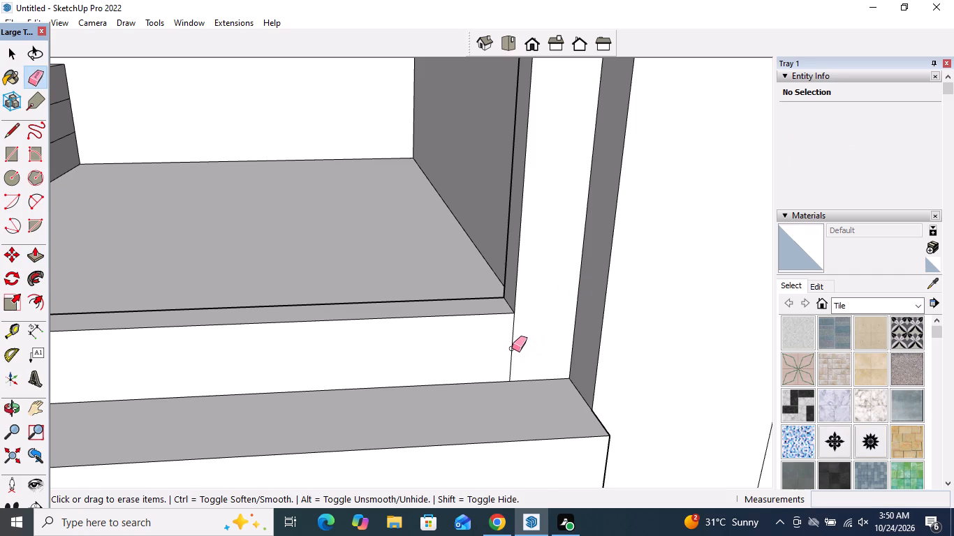
pyautogui.click(512, 348)
pyautogui.scroll(-20, 543, 352)
pyautogui.scroll(-3, 543, 352)
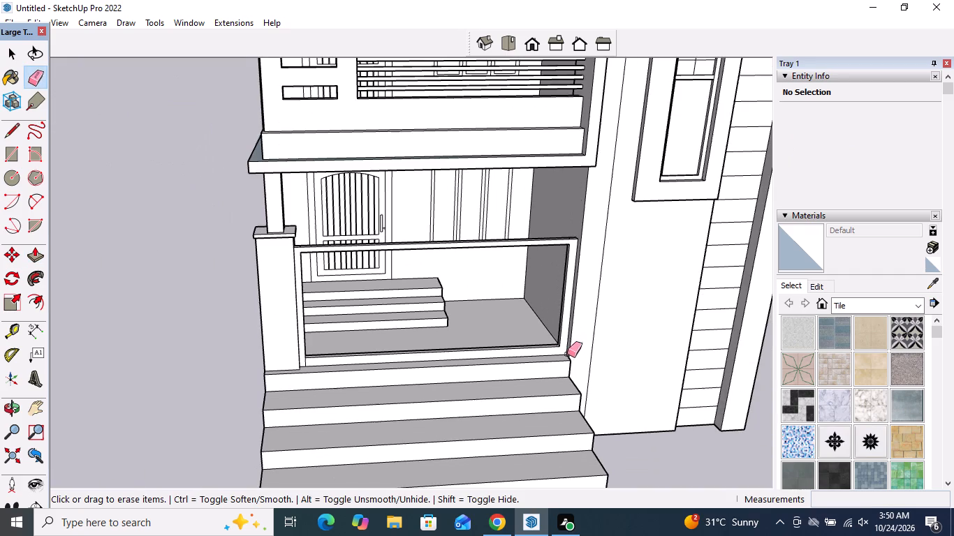
pyautogui.scroll(11, 309, 370)
pyautogui.click(302, 357)
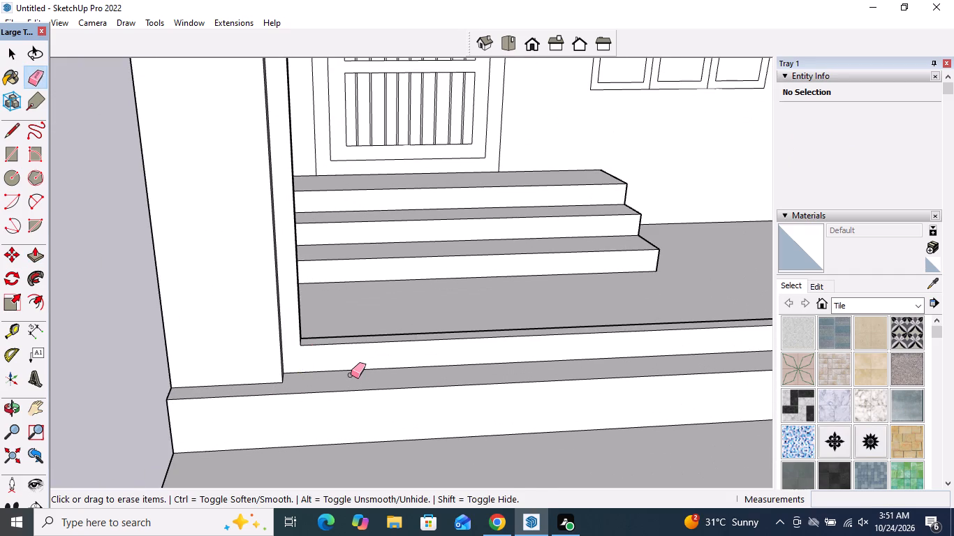
pyautogui.scroll(-6, 351, 375)
pyautogui.press('space')
# Push the bottom rail's top face down slightly to make the rail thinner.
pyautogui.moveTo(359, 370); pyautogui.dragTo(340, 273, button='middle')
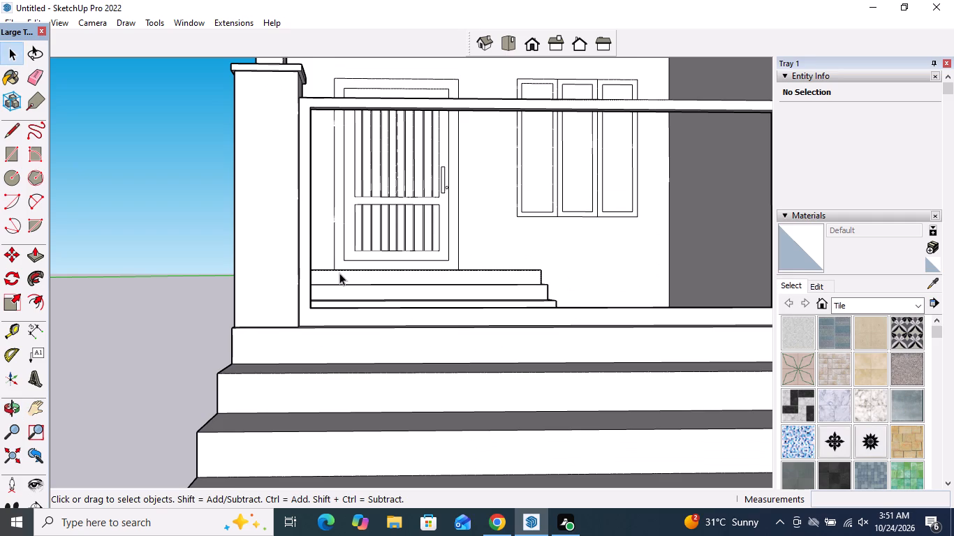
pyautogui.scroll(-6, 364, 270)
pyautogui.scroll(1, 472, 202)
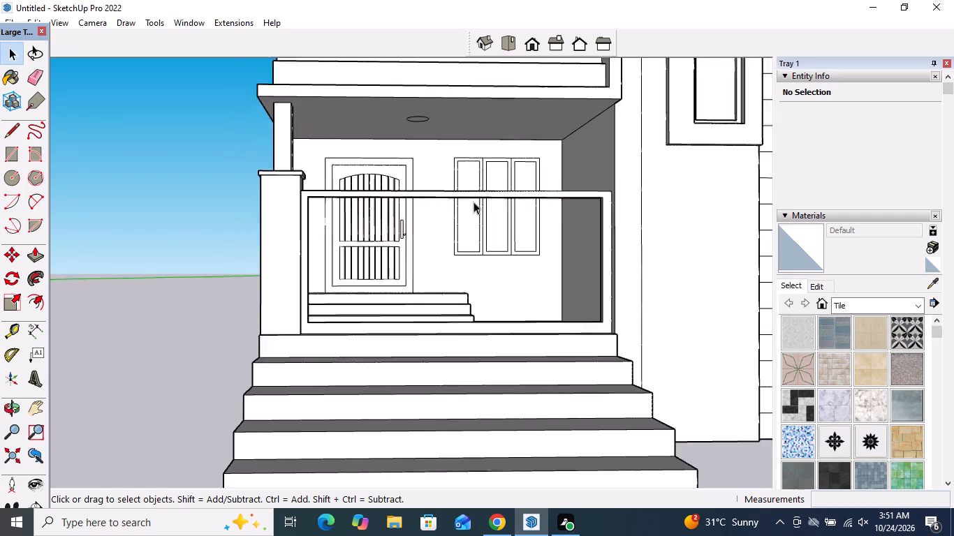
pyautogui.scroll(3, 474, 202)
pyautogui.click(33, 258)
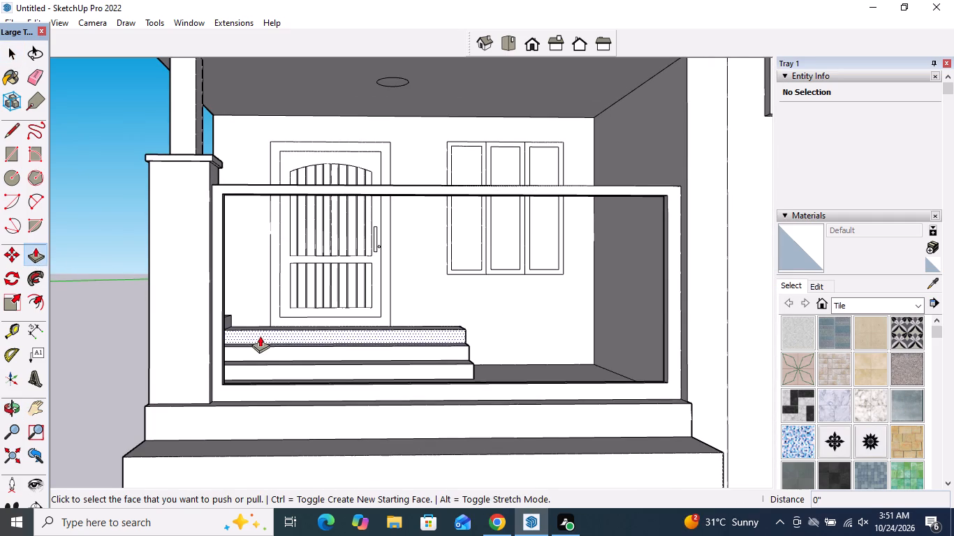
pyautogui.moveTo(244, 408); pyautogui.dragTo(244, 519, button='middle')
pyautogui.scroll(8, 247, 422)
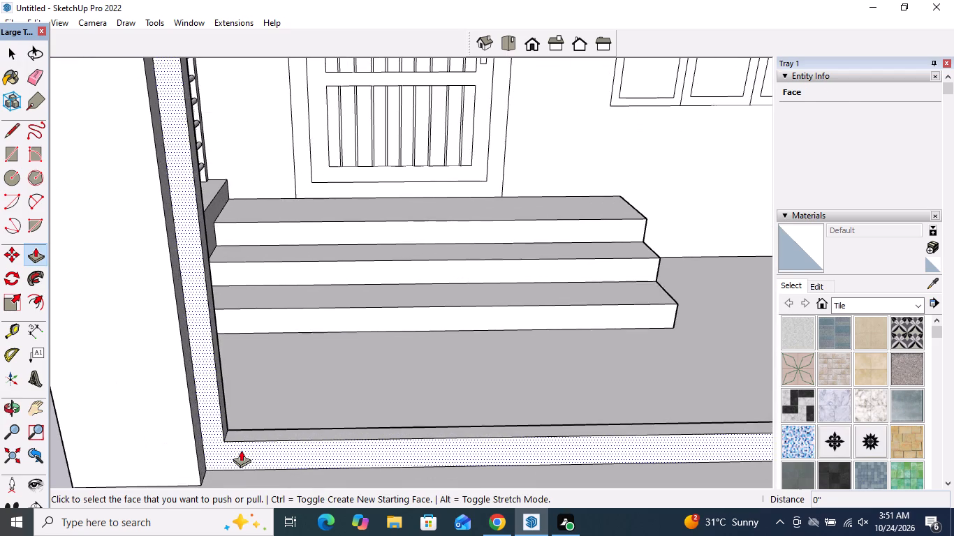
pyautogui.scroll(-5, 244, 379)
pyautogui.scroll(10, 244, 418)
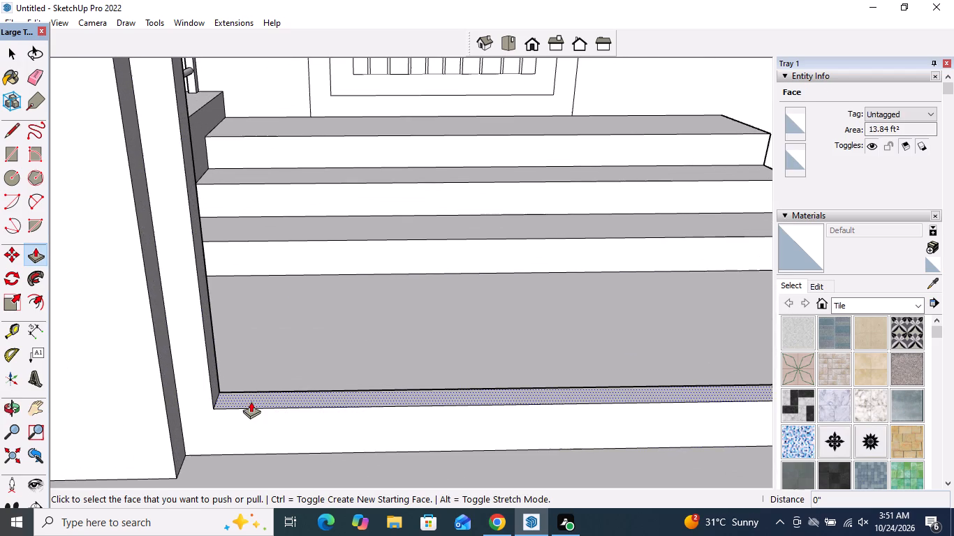
pyautogui.click(251, 401)
pyautogui.click(249, 413)
pyautogui.press('space')
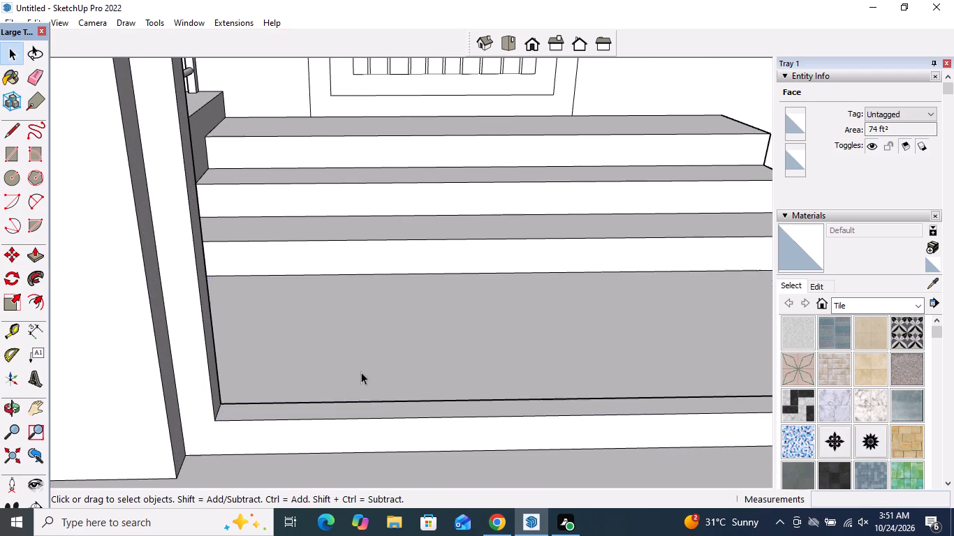
# Draw a line across the underside of the porch railing's top rail near its middle, from the front edge to the back edge.
pyautogui.scroll(-6, 362, 334)
pyautogui.moveTo(343, 392); pyautogui.dragTo(330, 297, button='middle')
pyautogui.scroll(-11, 318, 429)
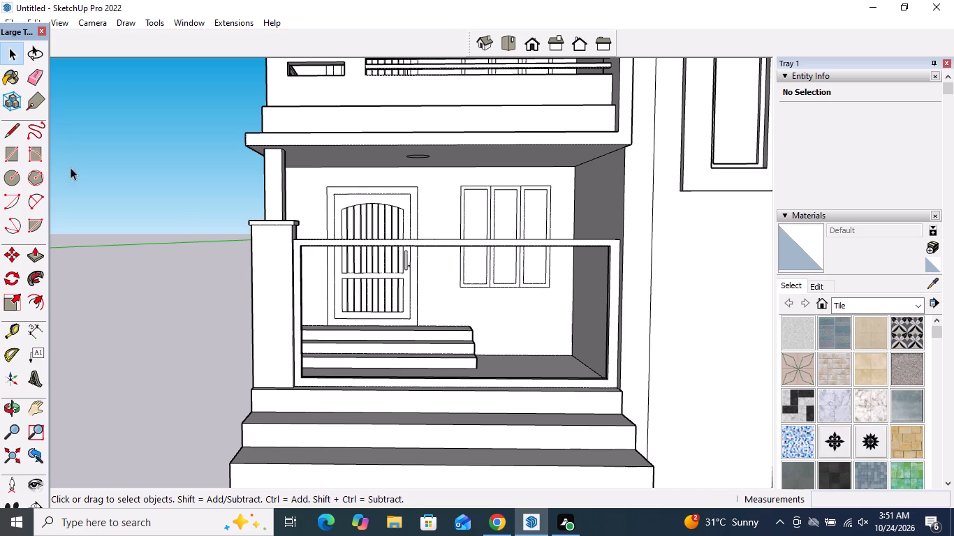
pyautogui.click(18, 137)
pyautogui.moveTo(492, 244); pyautogui.dragTo(479, 149, button='middle')
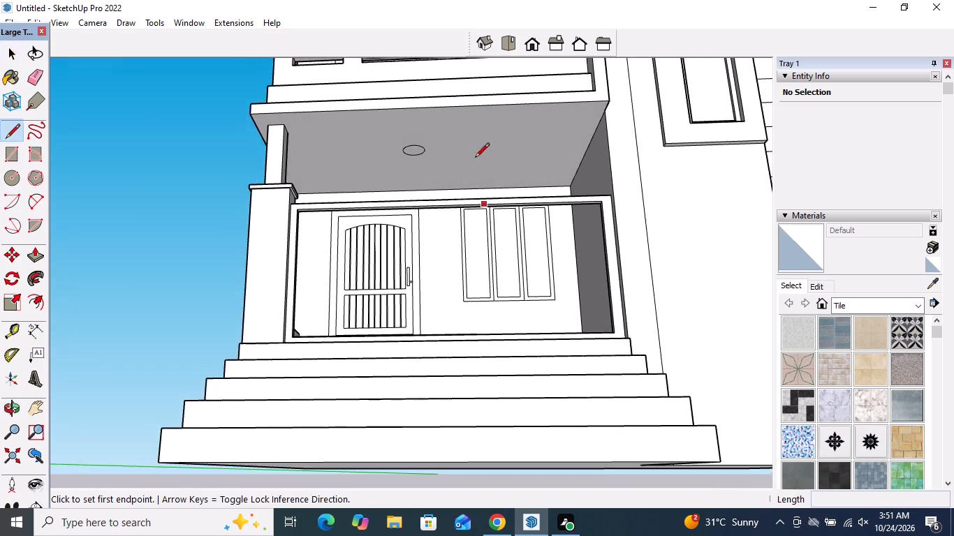
pyautogui.scroll(14, 455, 209)
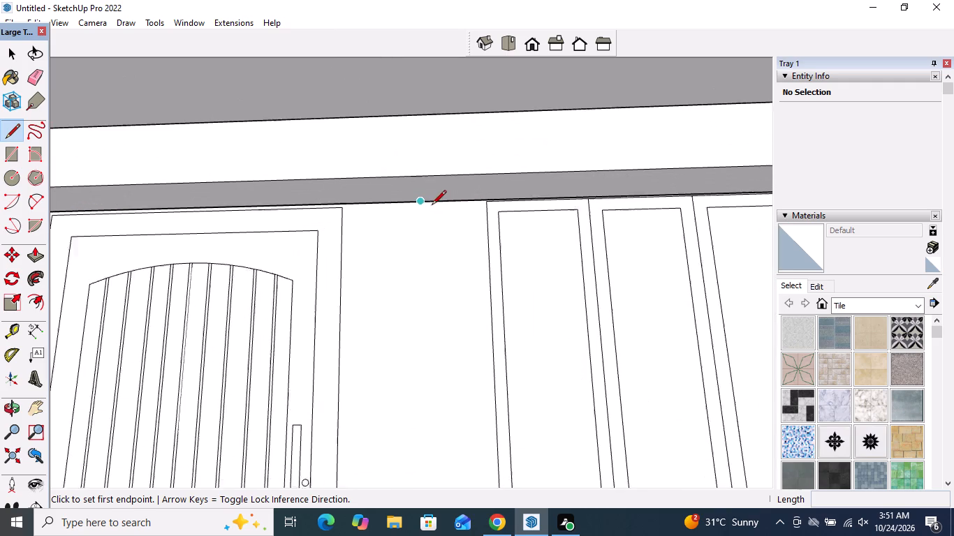
pyautogui.scroll(1, 432, 206)
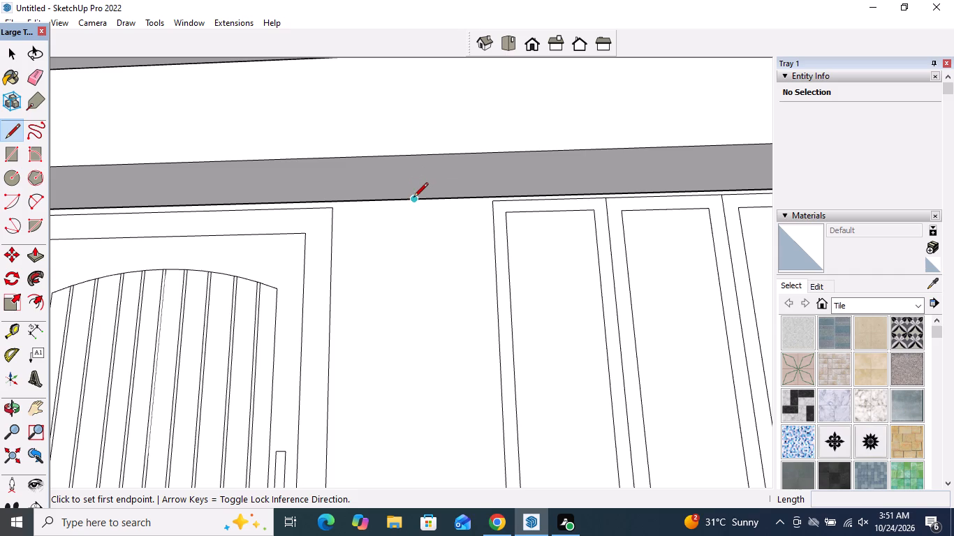
pyautogui.click(413, 198)
pyautogui.click(439, 198)
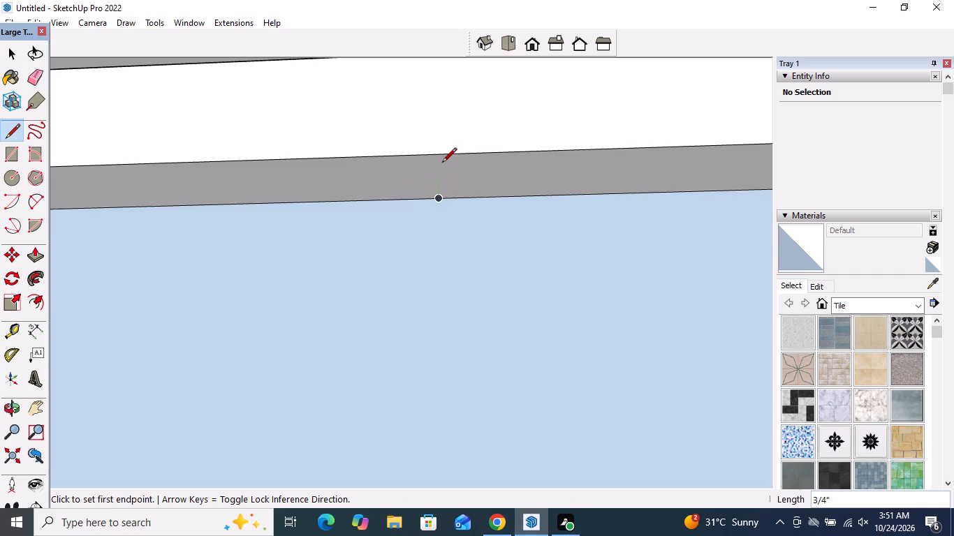
pyautogui.click(439, 198)
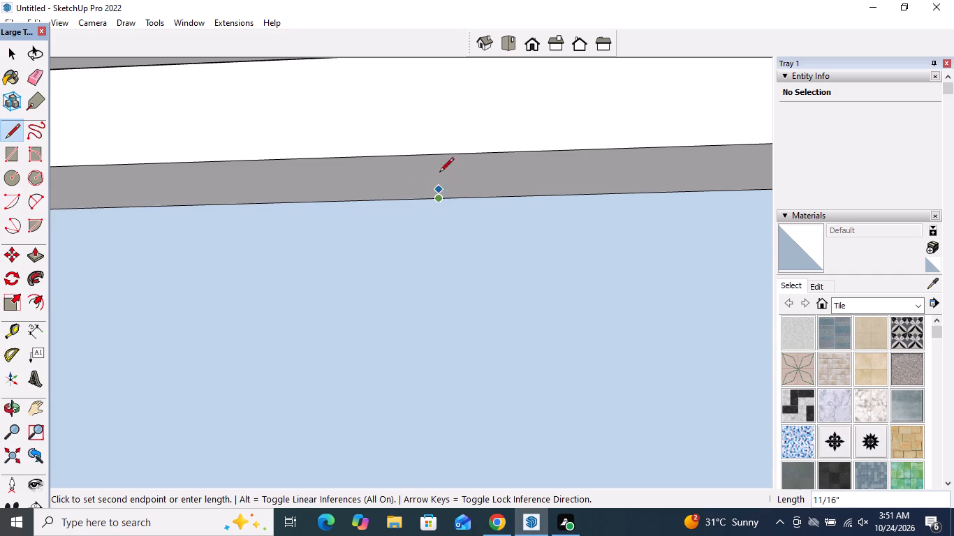
pyautogui.click(439, 154)
# Delete the face that fills the railing frame's opening.
pyautogui.press('space')
pyautogui.click(451, 238)
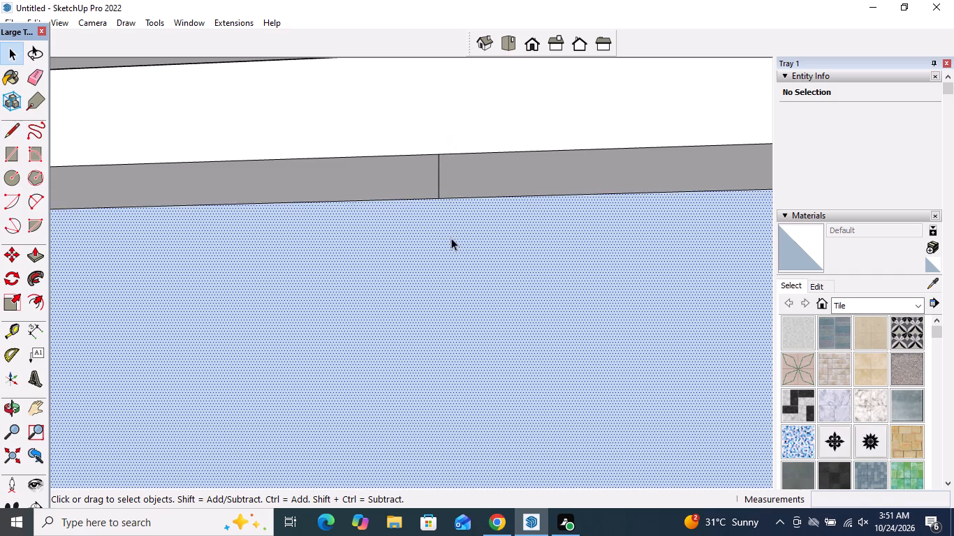
pyautogui.press('Delete')
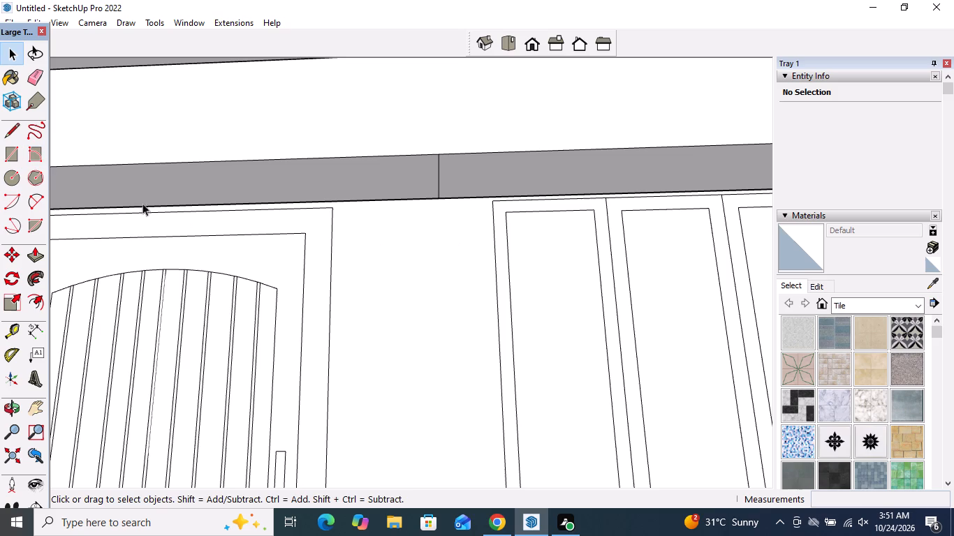
# Draw a second line about 3 1/16" long across the top rail's underside, just door-side of the first, to outline a middle post.
pyautogui.click(15, 133)
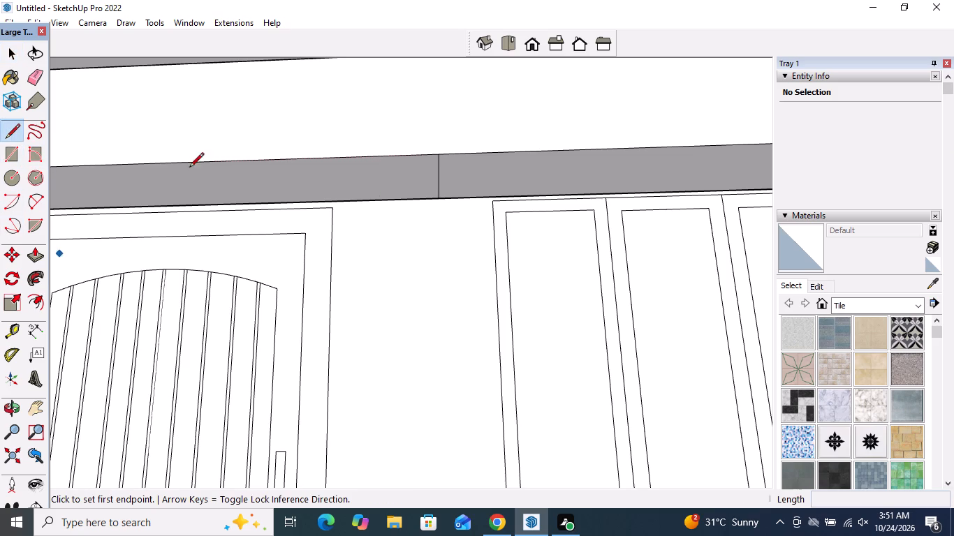
pyautogui.click(402, 199)
pyautogui.click(402, 156)
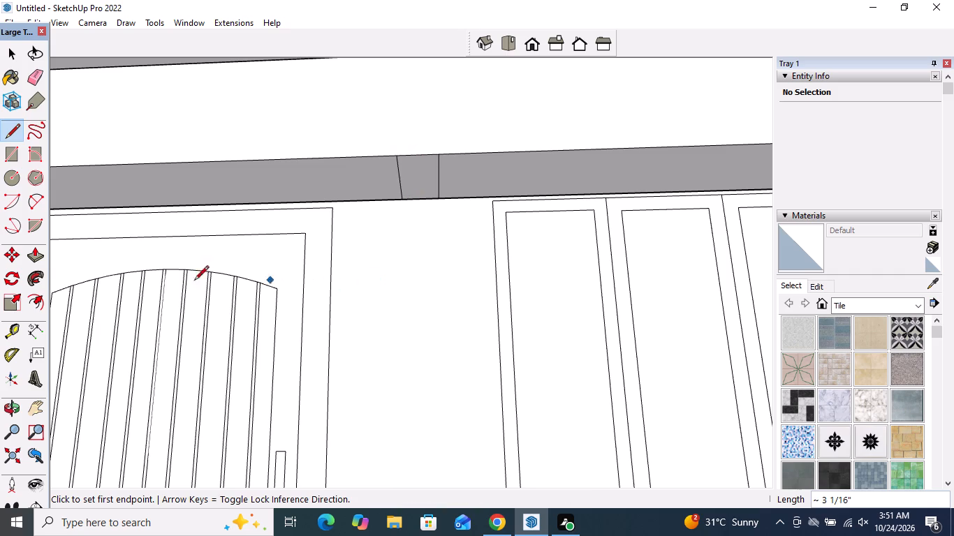
pyautogui.press('space')
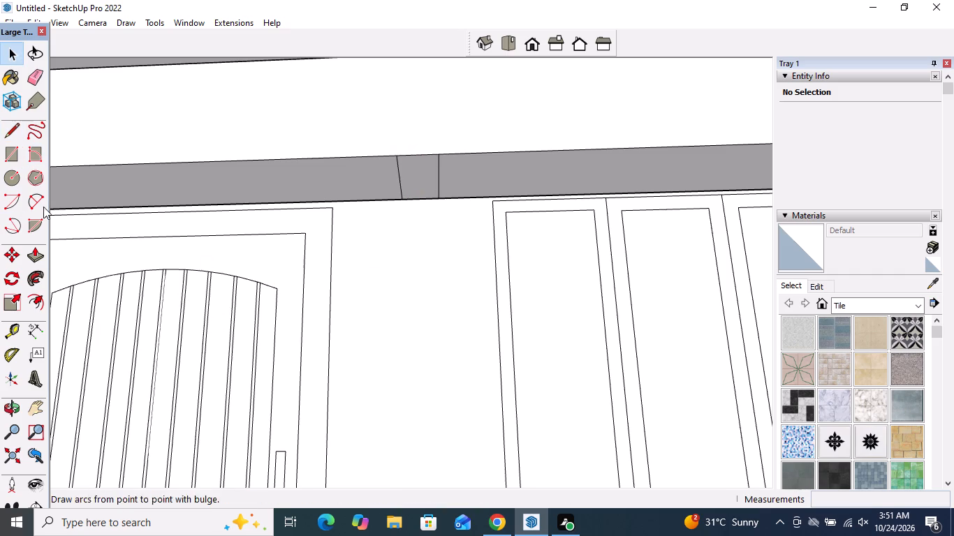
# Pull the small outlined face under the top rail down about 5' 7 5/16" to the bottom rail to form the middle post.
pyautogui.click(44, 257)
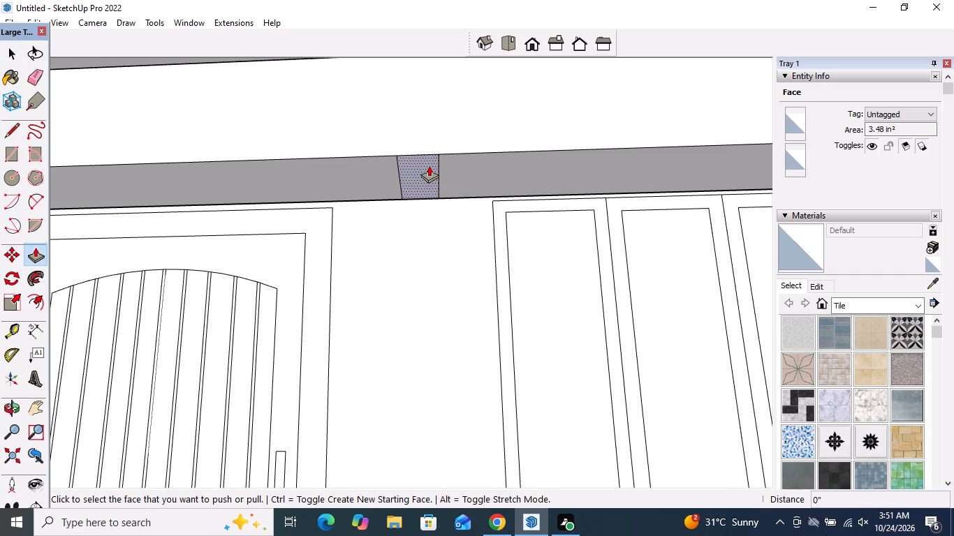
pyautogui.click(429, 165)
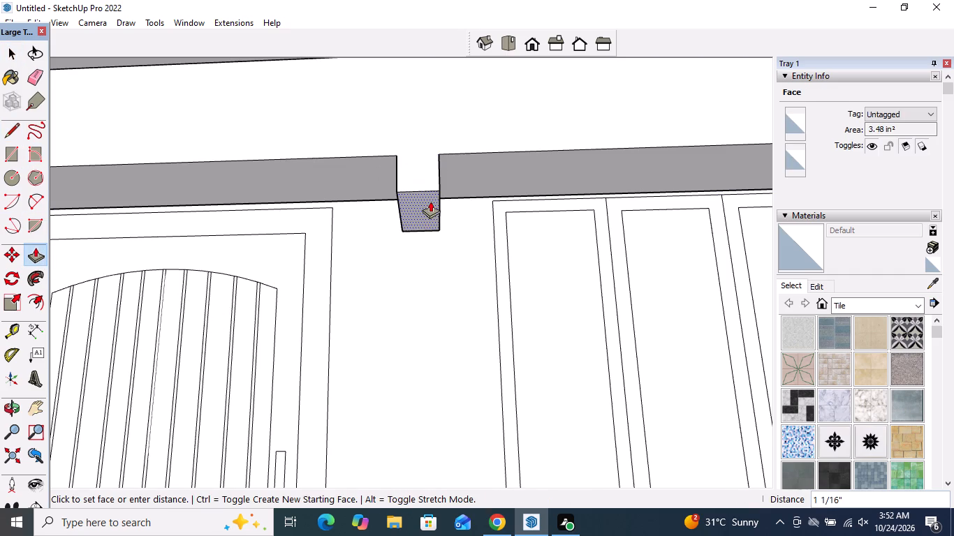
pyautogui.scroll(-20, 430, 201)
pyautogui.scroll(-14, 430, 201)
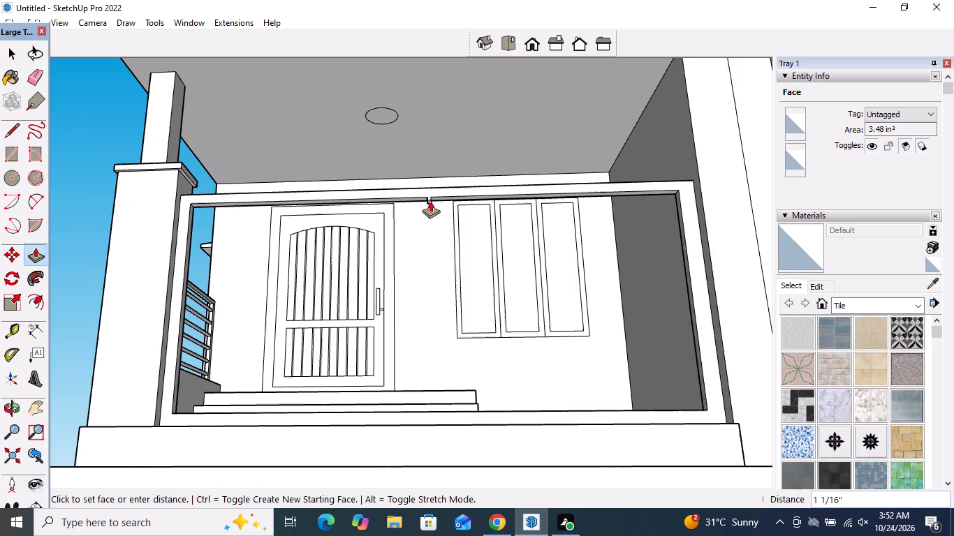
pyautogui.moveTo(427, 225); pyautogui.dragTo(418, 334, button='middle')
pyautogui.scroll(-7, 418, 335)
pyautogui.scroll(8, 416, 393)
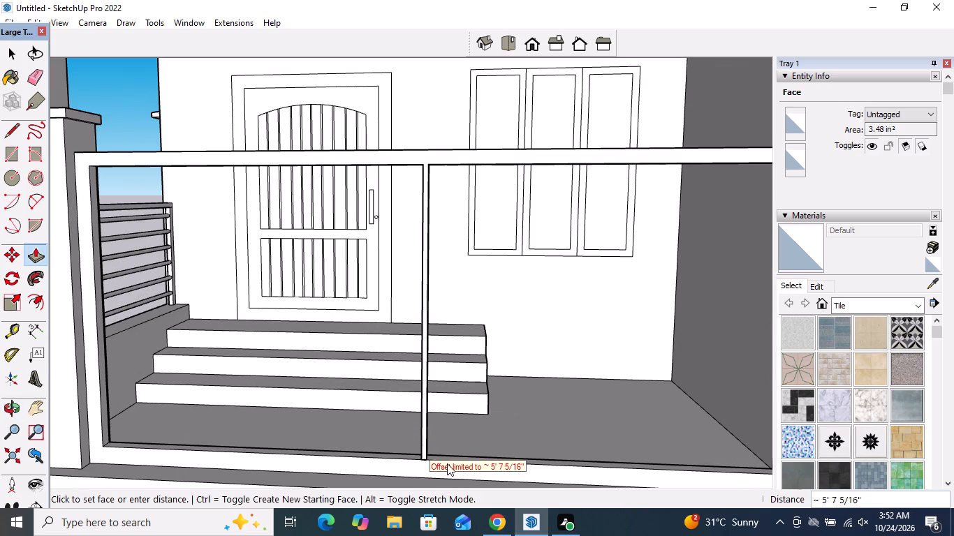
pyautogui.click(409, 460)
# Widen the middle post by pulling its window-side face out slightly and its door-side face out 2 5/16".
pyautogui.scroll(3, 432, 445)
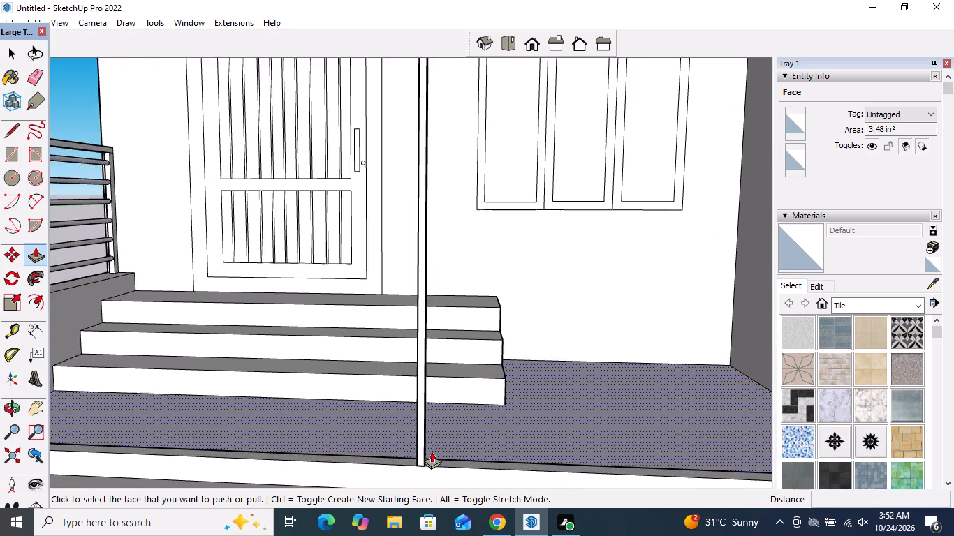
pyautogui.scroll(3, 432, 452)
pyautogui.moveTo(428, 466); pyautogui.dragTo(344, 428, button='middle')
pyautogui.scroll(4, 267, 400)
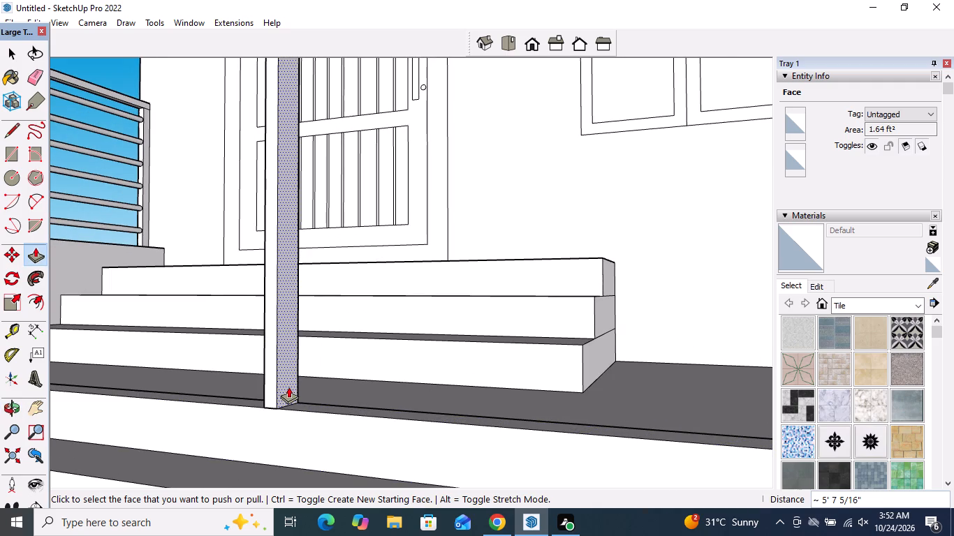
pyautogui.click(288, 387)
pyautogui.click(301, 388)
pyautogui.moveTo(300, 420); pyautogui.dragTo(499, 436, button='middle')
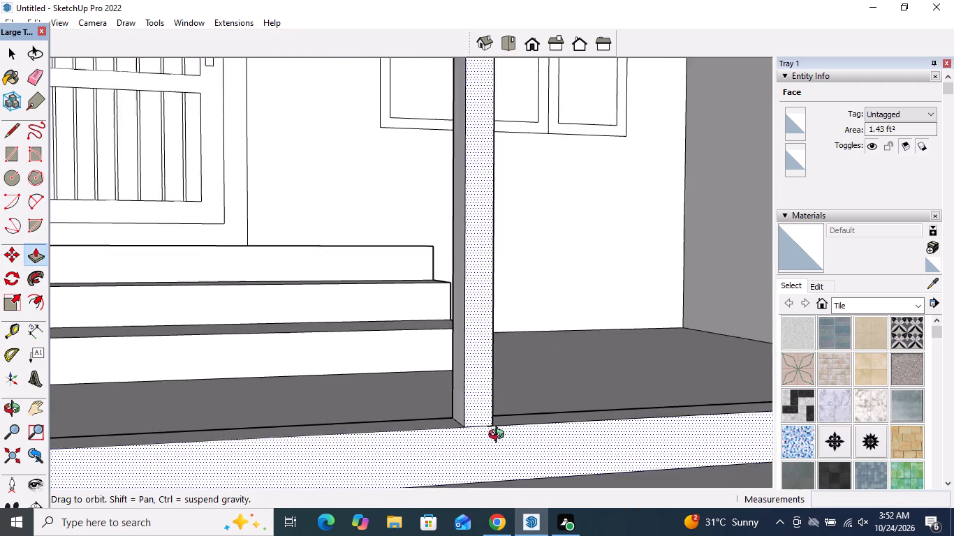
pyautogui.moveTo(499, 436); pyautogui.dragTo(533, 436, button='middle')
pyautogui.click(520, 402)
pyautogui.click(497, 408)
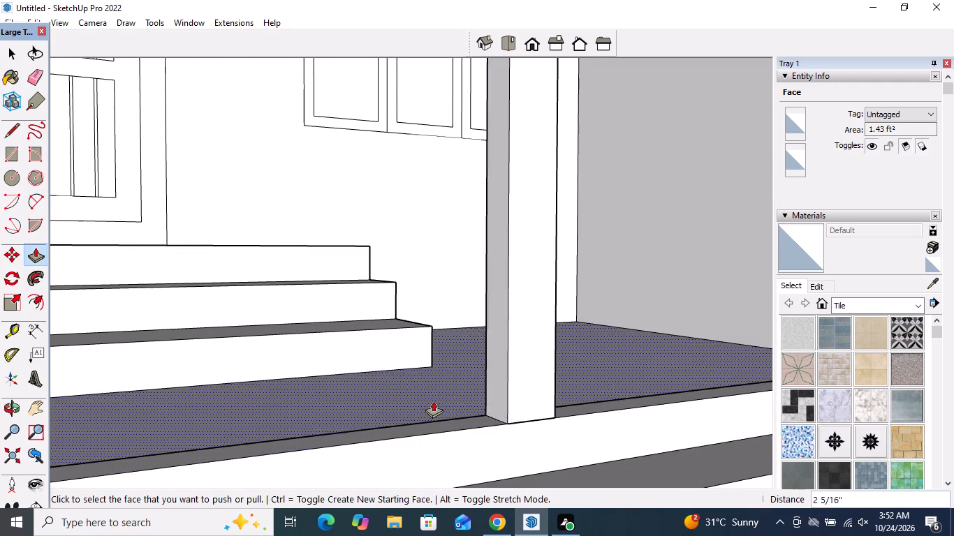
# Erase the seam edge on the front face where the middle post meets the bottom rail.
pyautogui.scroll(-18, 432, 400)
pyautogui.moveTo(488, 389); pyautogui.dragTo(396, 391, button='middle')
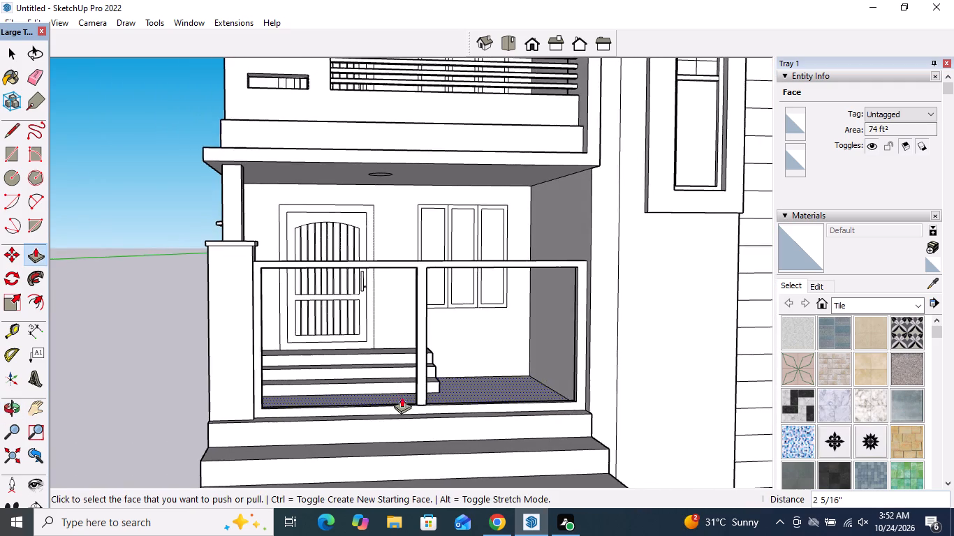
pyautogui.scroll(10, 426, 404)
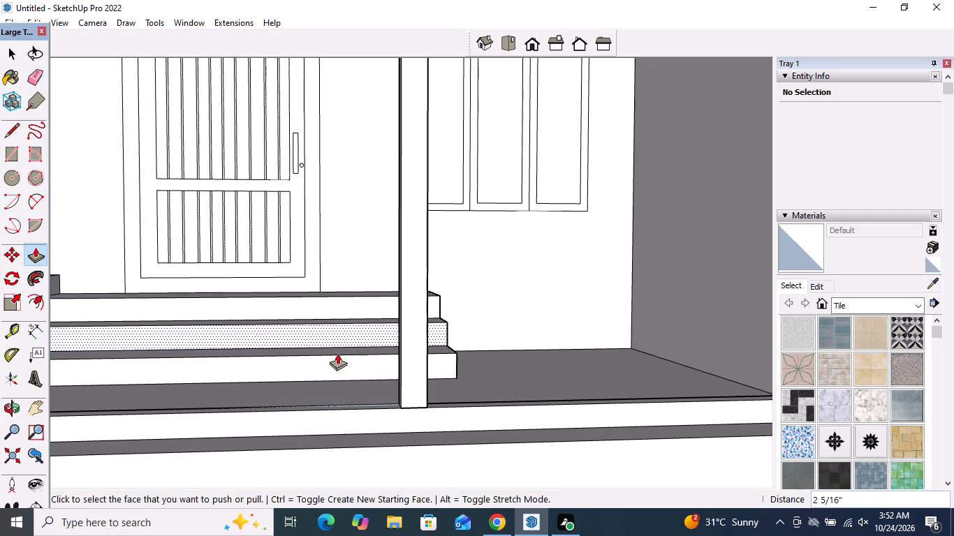
pyautogui.click(40, 66)
pyautogui.moveTo(439, 377); pyautogui.dragTo(445, 420, button='middle')
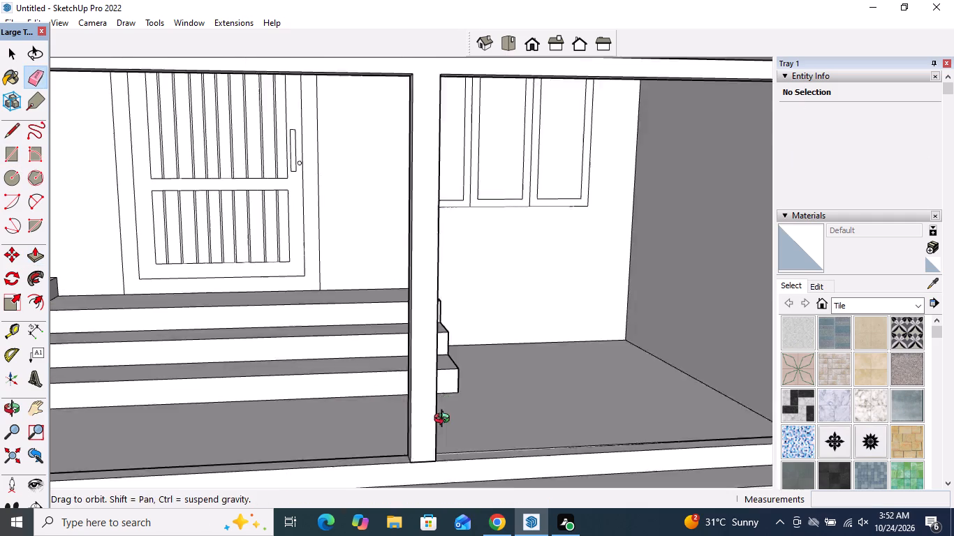
pyautogui.moveTo(445, 420); pyautogui.dragTo(445, 459, button='middle')
pyautogui.scroll(-4, 430, 329)
pyautogui.scroll(10, 407, 467)
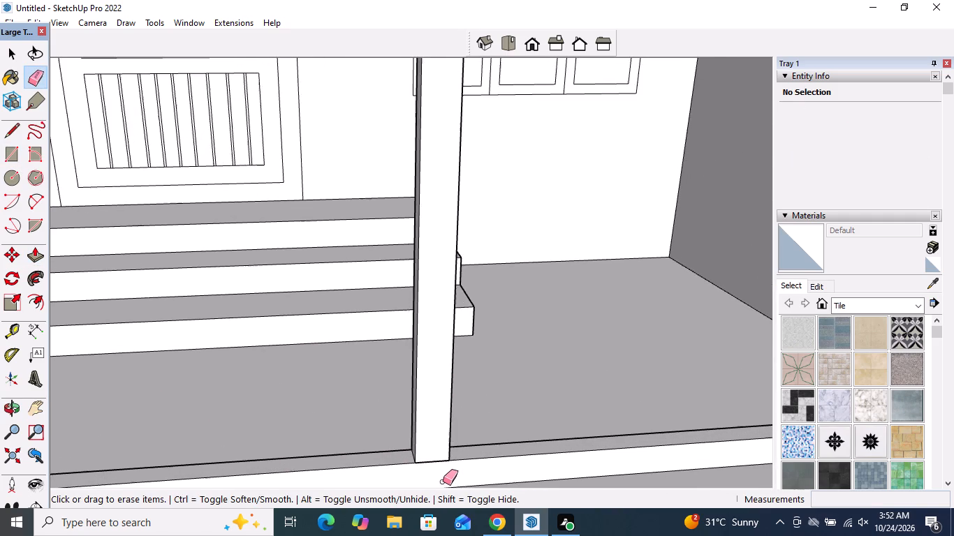
pyautogui.scroll(14, 443, 482)
pyautogui.click(402, 431)
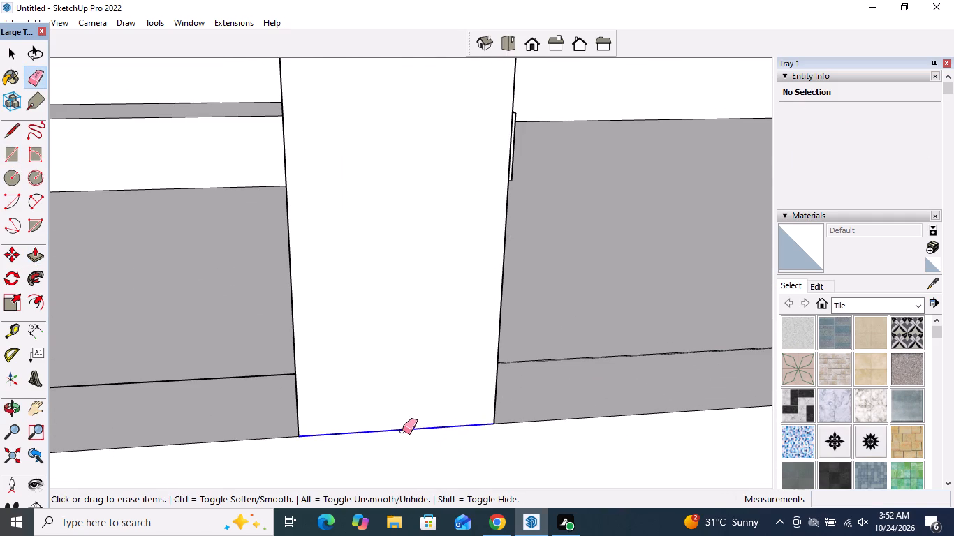
pyautogui.press('space')
# Draw a short line across the inner side face of the pillar-side railing post, below the top rail.
pyautogui.scroll(-5, 421, 346)
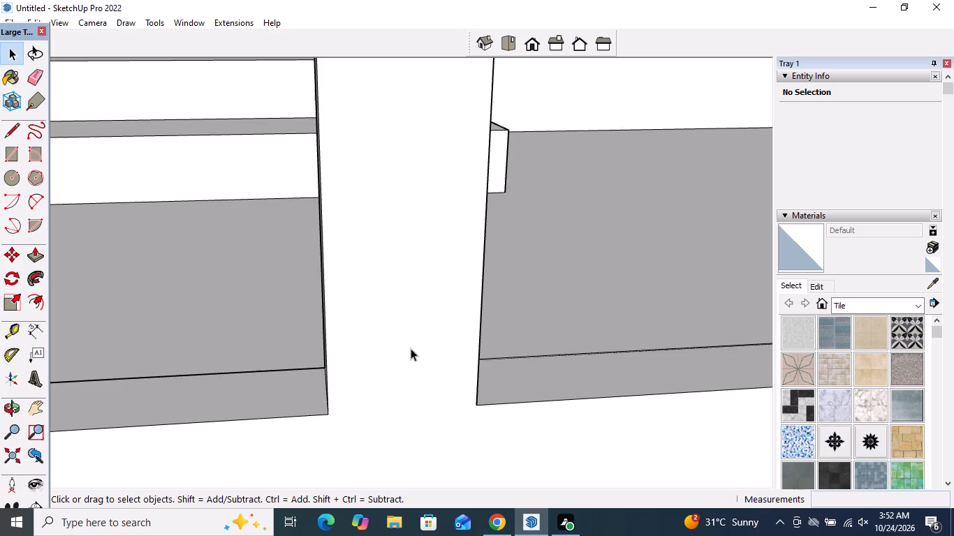
pyautogui.scroll(-11, 411, 348)
pyautogui.scroll(-16, 411, 352)
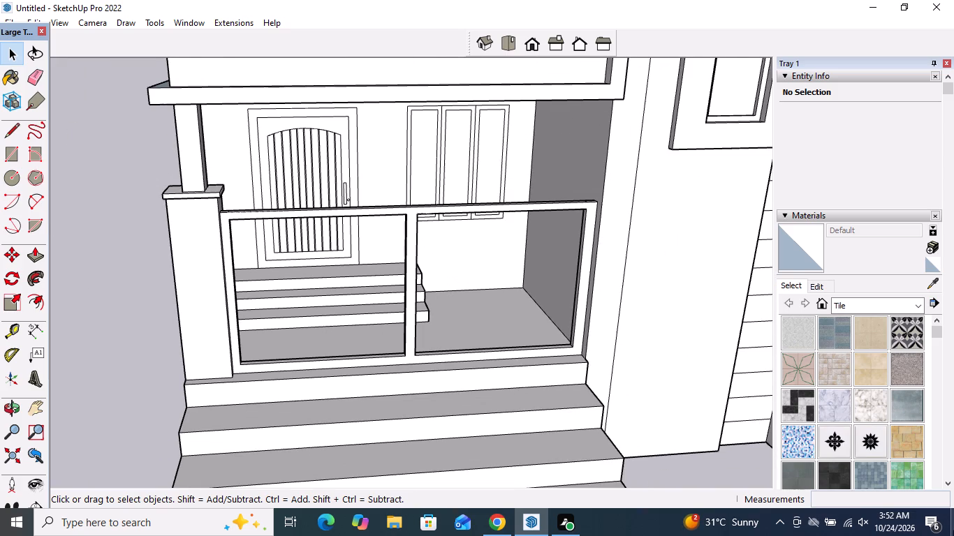
pyautogui.scroll(-2, 244, 345)
pyautogui.moveTo(254, 348); pyautogui.dragTo(278, 231, button='middle')
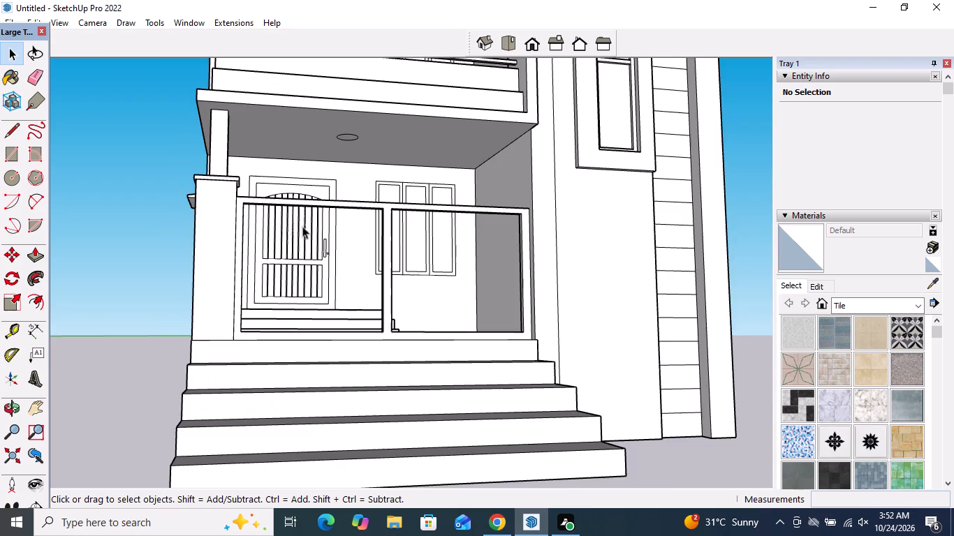
pyautogui.scroll(4, 305, 225)
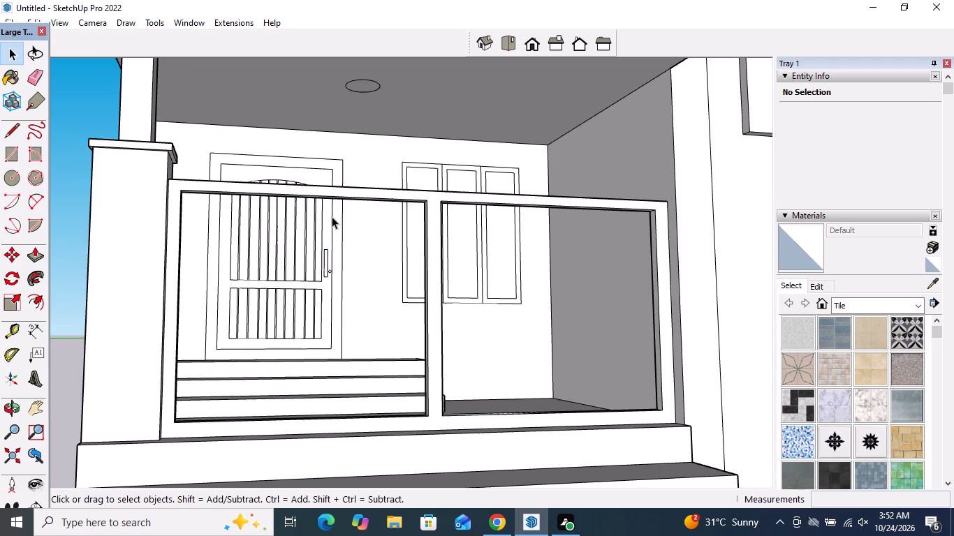
pyautogui.moveTo(332, 216); pyautogui.dragTo(299, 290, button='middle')
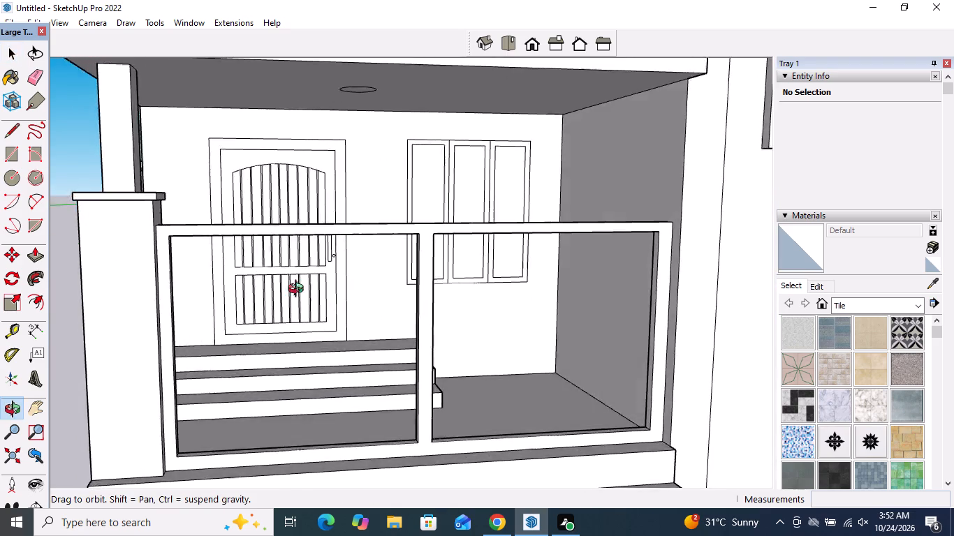
pyautogui.moveTo(299, 290); pyautogui.dragTo(117, 318, button='middle')
pyautogui.scroll(7, 132, 258)
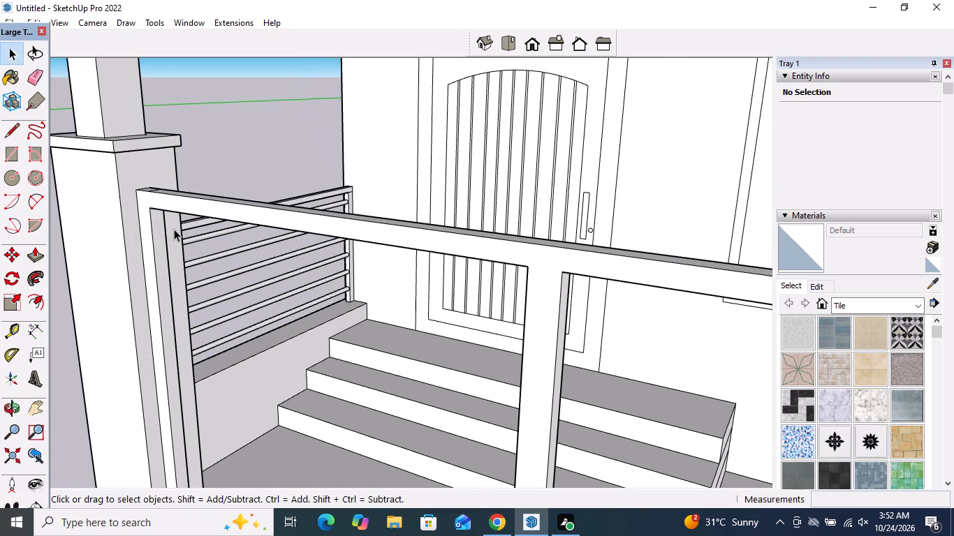
pyautogui.scroll(4, 165, 209)
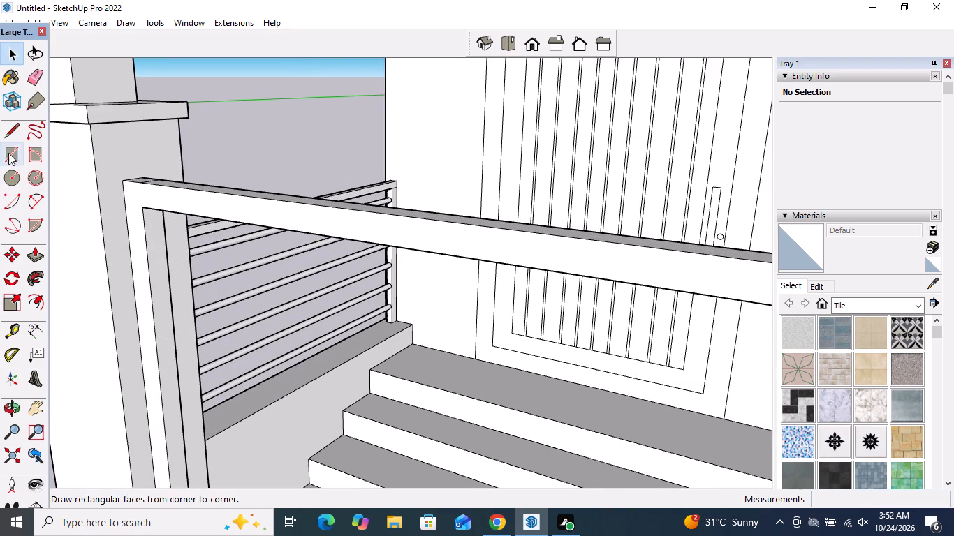
pyautogui.click(6, 135)
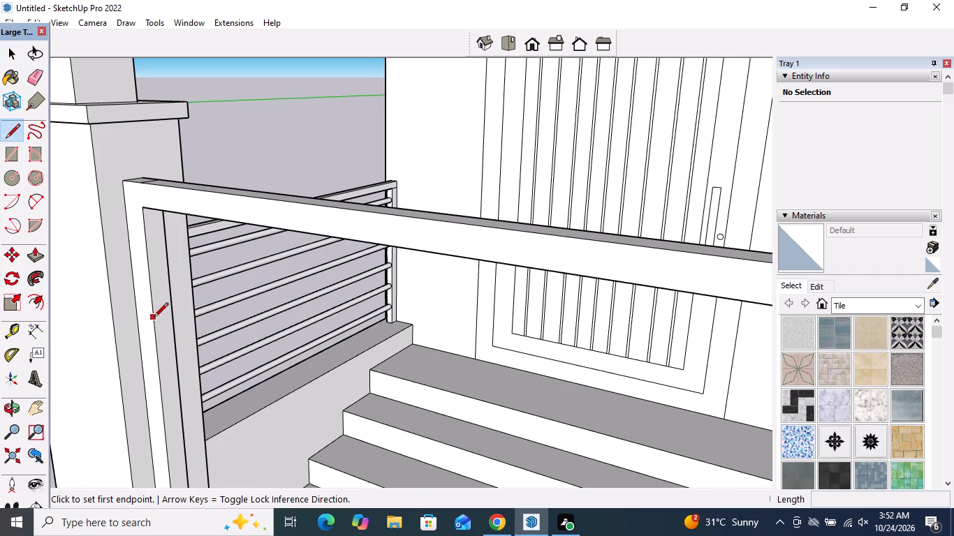
pyautogui.click(154, 318)
pyautogui.click(169, 312)
pyautogui.scroll(-5, 179, 312)
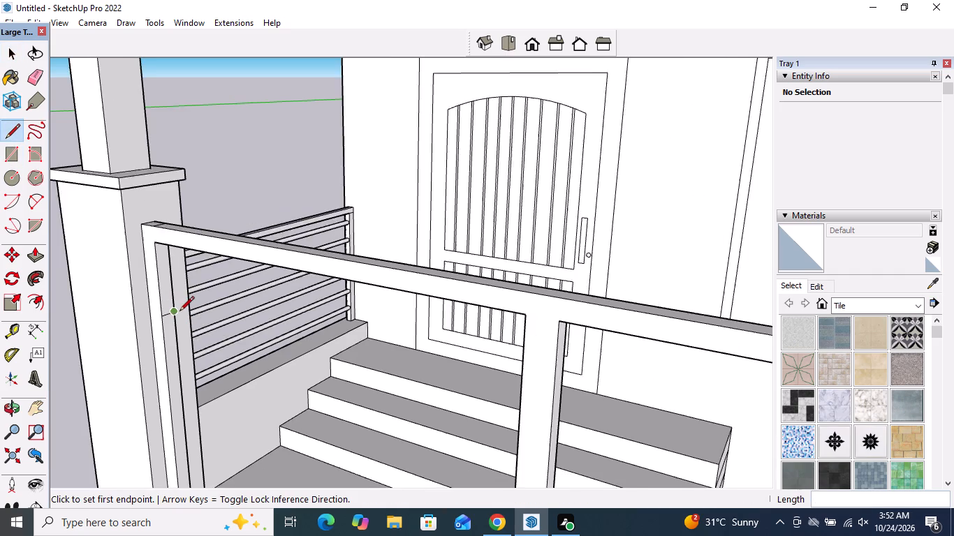
pyautogui.scroll(-7, 179, 312)
pyautogui.moveTo(180, 326); pyautogui.dragTo(318, 258, button='middle')
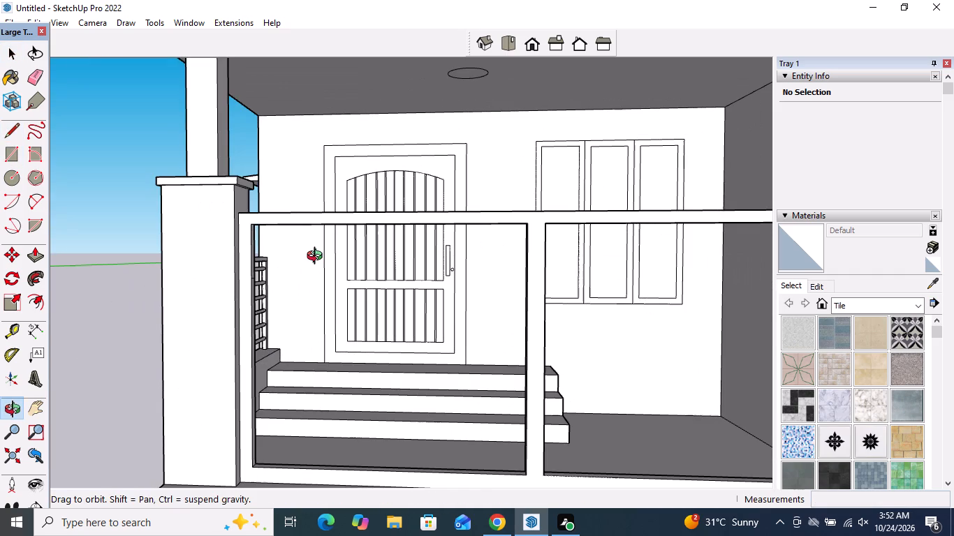
# Draw a second short line above the first across the pillar-side railing post's inner side face to outline the crossbar's end.
pyautogui.moveTo(318, 258); pyautogui.dragTo(185, 278, button='middle')
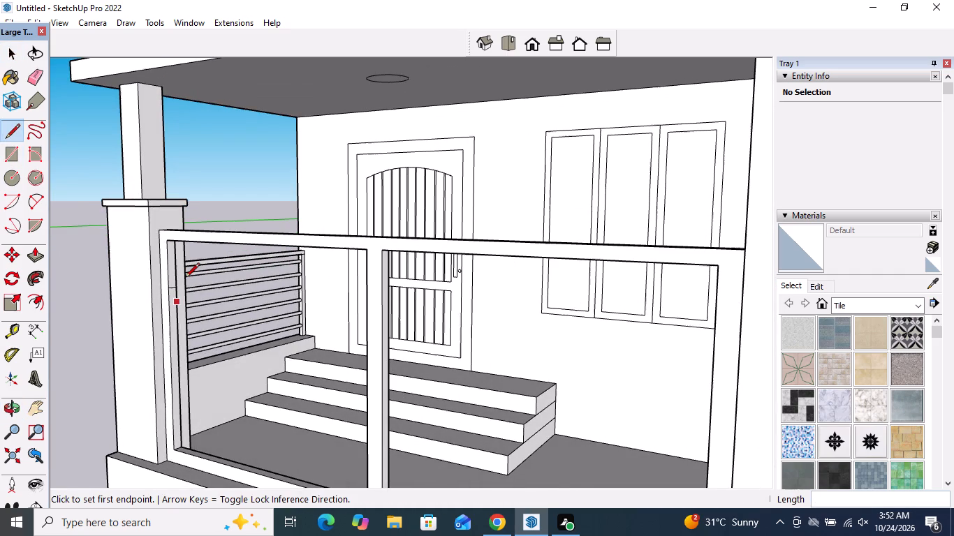
pyautogui.scroll(13, 185, 279)
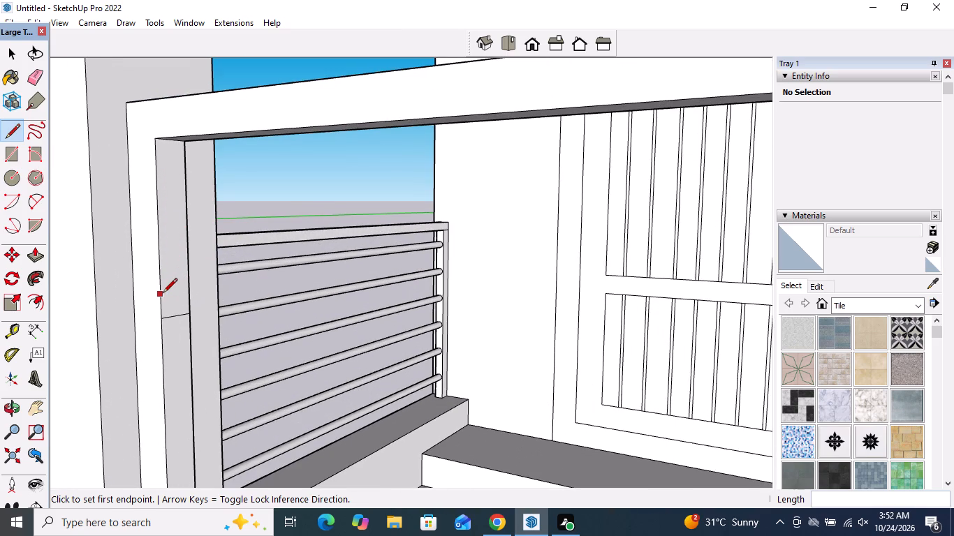
pyautogui.click(163, 294)
pyautogui.click(186, 286)
pyautogui.press('space')
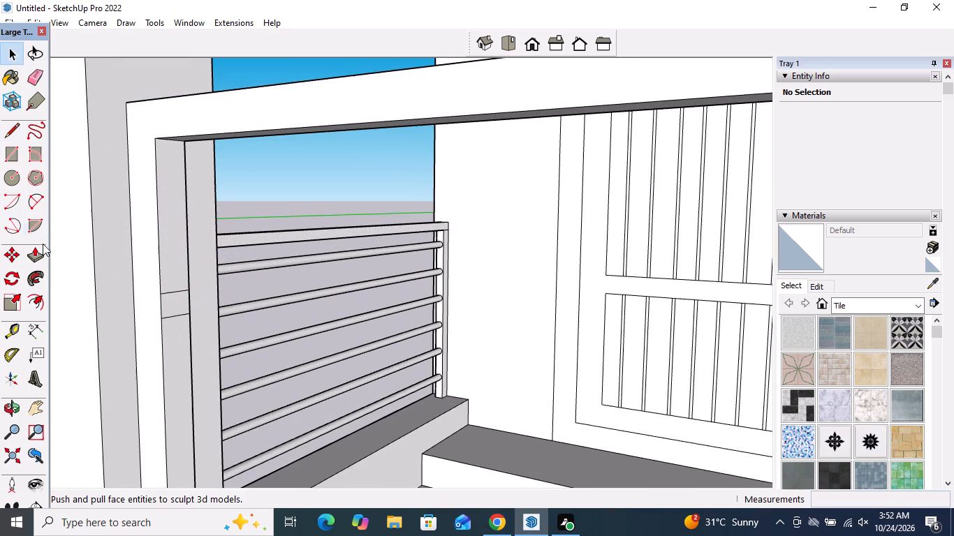
# Pull the outlined strip on the pillar-side post out about 6' 2 7/8" to the middle post, forming the door-side crossbar.
pyautogui.click(43, 251)
pyautogui.click(176, 300)
pyautogui.scroll(-4, 225, 309)
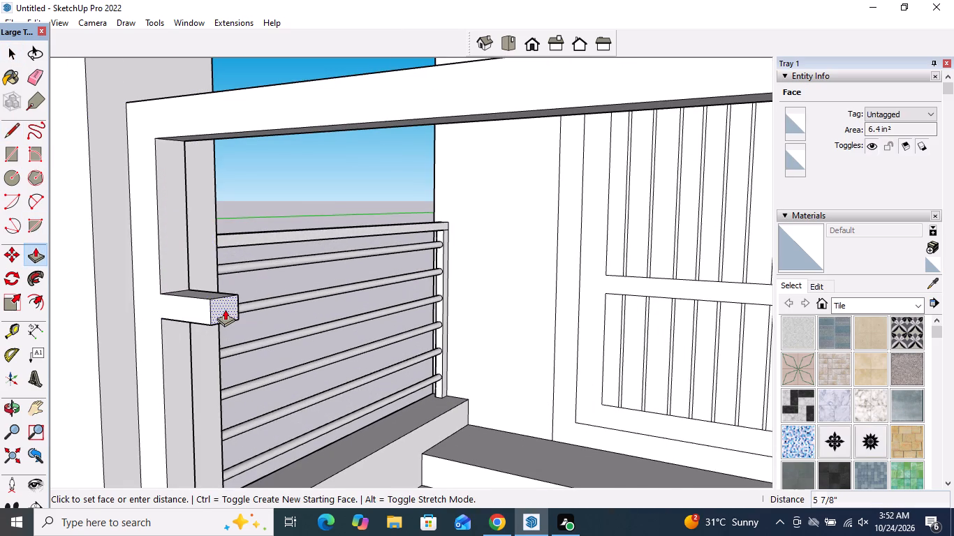
pyautogui.scroll(-2, 225, 309)
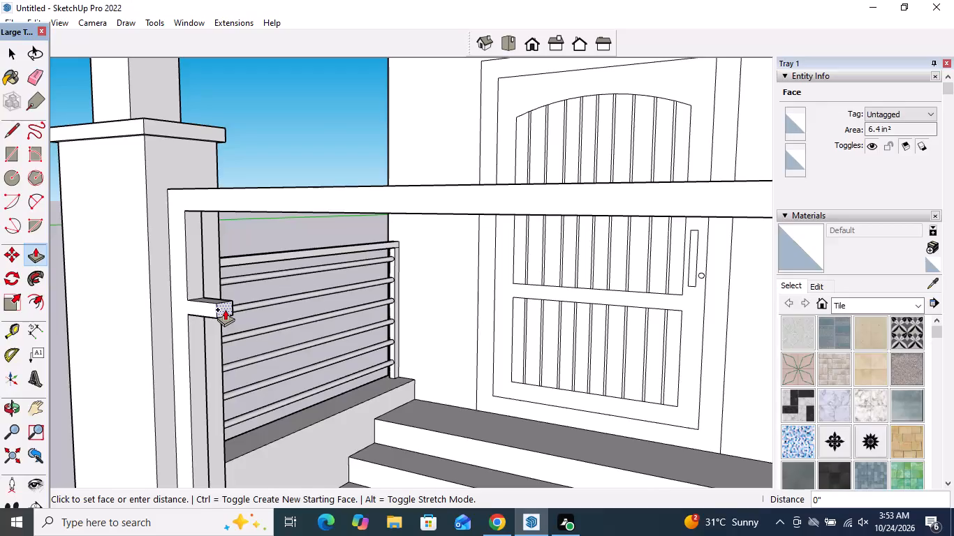
pyautogui.scroll(-5, 225, 309)
pyautogui.moveTo(225, 309); pyautogui.dragTo(428, 334, button='middle')
pyautogui.scroll(-5, 412, 328)
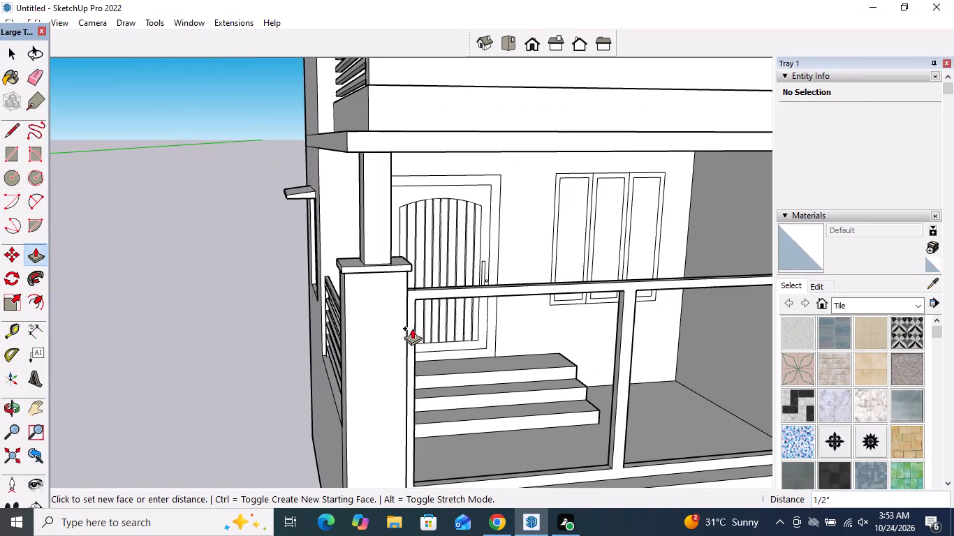
pyautogui.scroll(8, 596, 316)
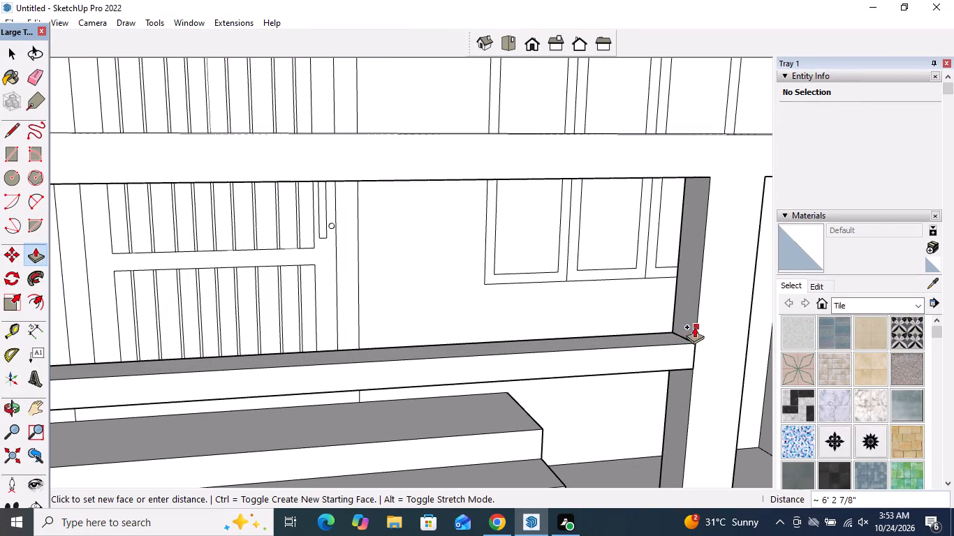
pyautogui.click(694, 327)
# Draw two lines about 3 1/16" long across the middle post's window-side face, level with the crossbar's bottom and top edges.
pyautogui.scroll(-11, 438, 322)
pyautogui.moveTo(497, 334); pyautogui.dragTo(251, 316, button='middle')
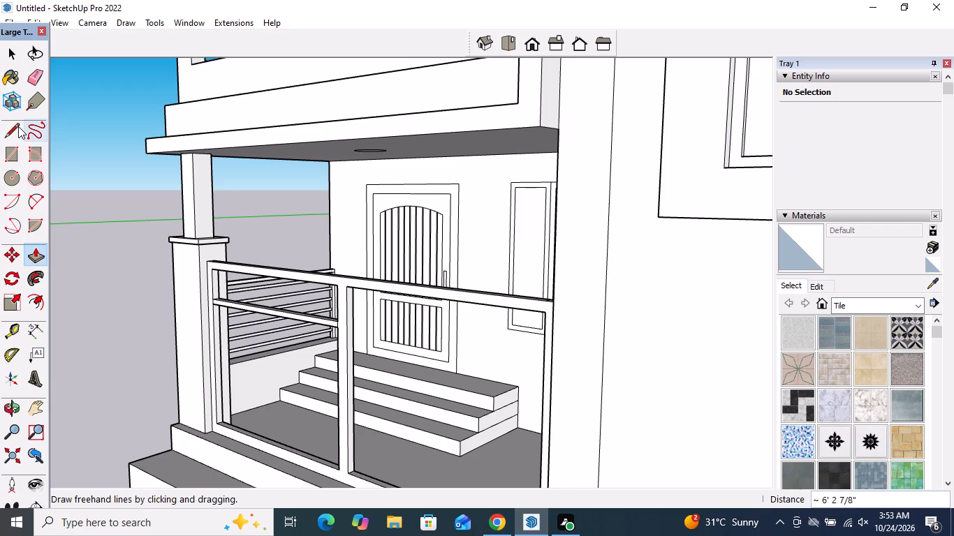
pyautogui.click(18, 126)
pyautogui.scroll(14, 340, 316)
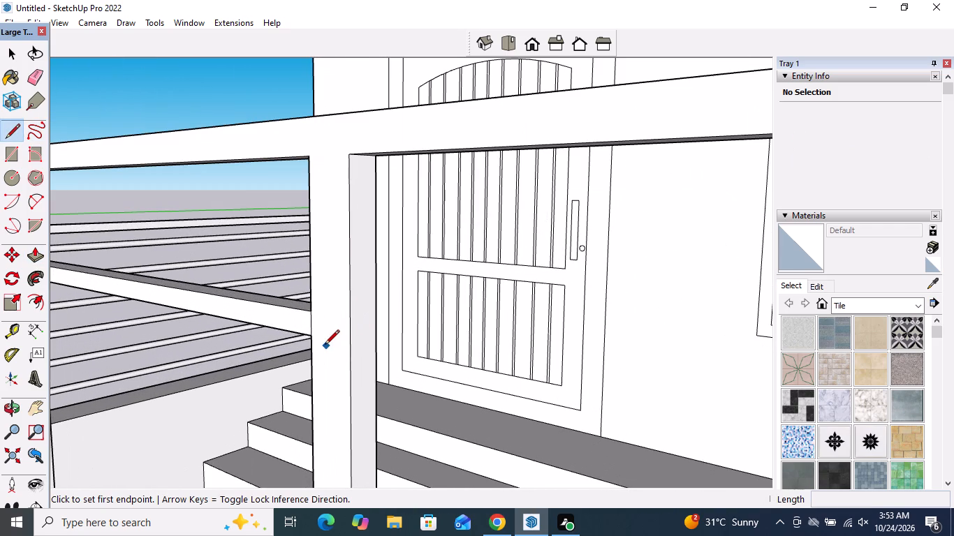
pyautogui.scroll(4, 311, 335)
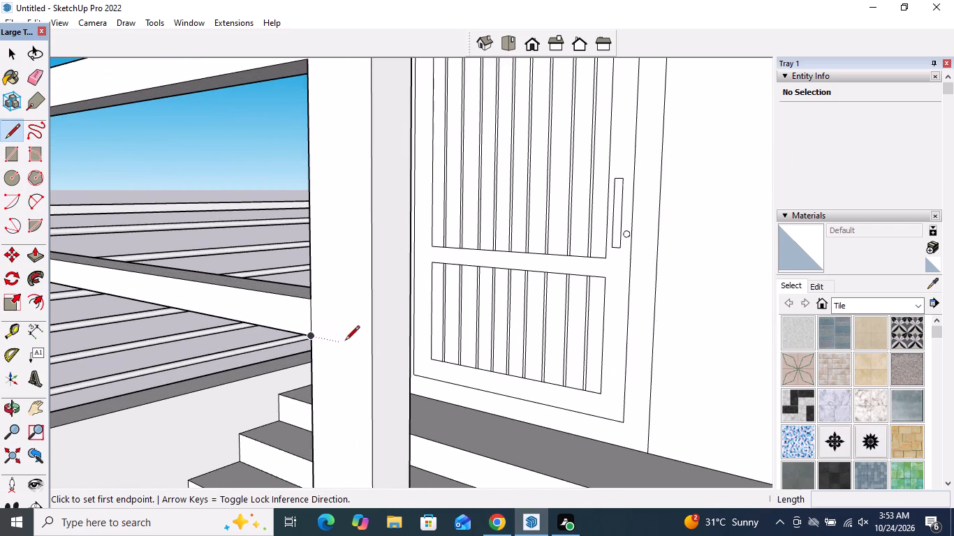
pyautogui.click(372, 348)
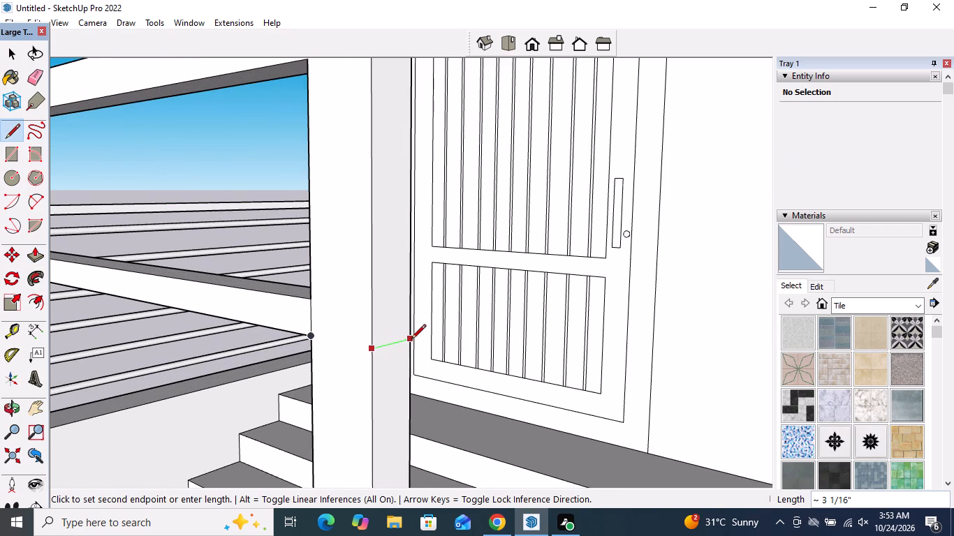
pyautogui.click(411, 340)
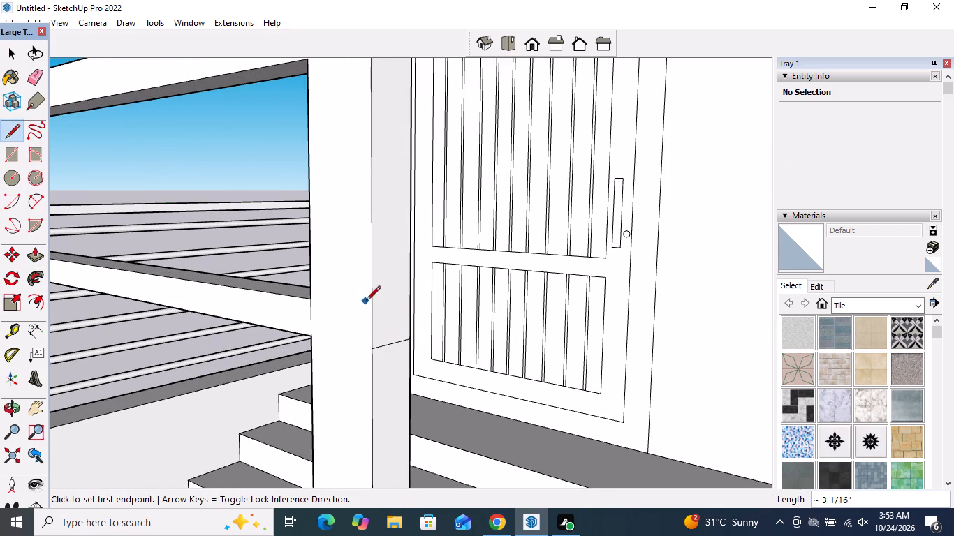
pyautogui.scroll(4, 367, 303)
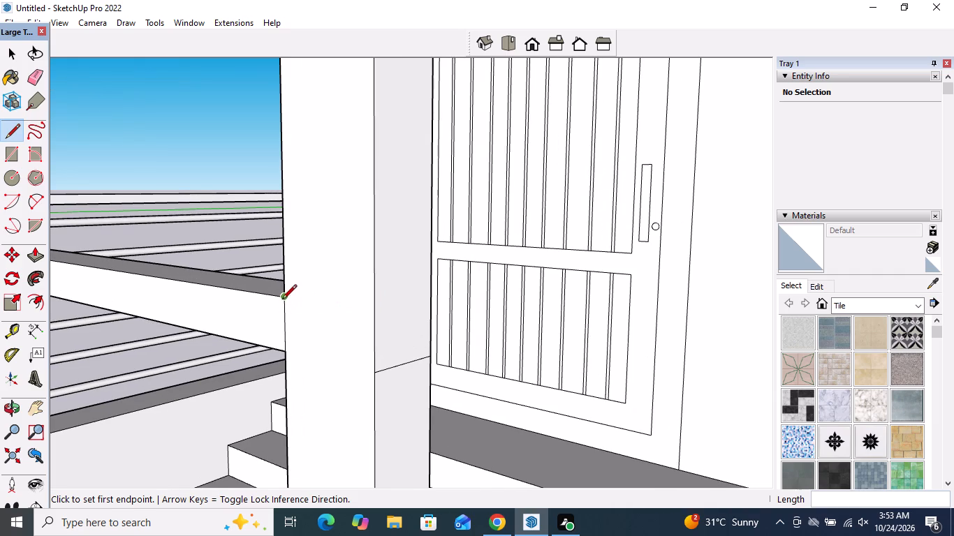
pyautogui.click(372, 311)
pyautogui.click(432, 301)
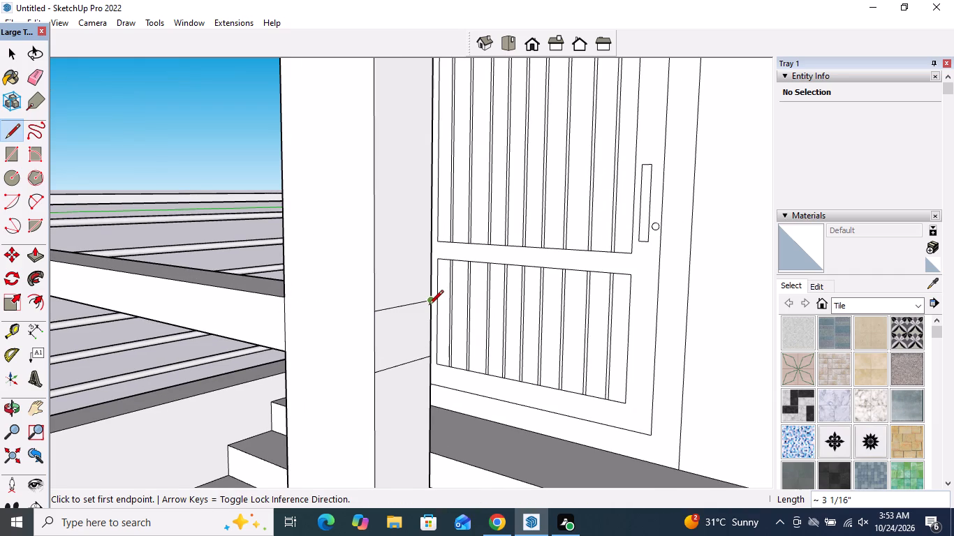
pyautogui.press('space')
# Pull the outlined strip on the middle post out about 6' 3 11/16" to the far end post, forming the window-side crossbar.
pyautogui.click(30, 251)
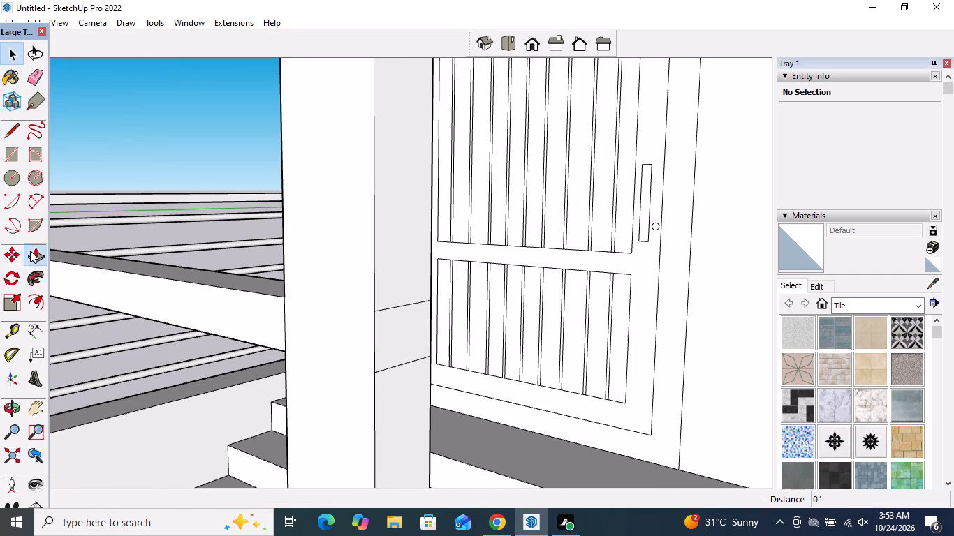
pyautogui.moveTo(389, 334); pyautogui.dragTo(402, 339)
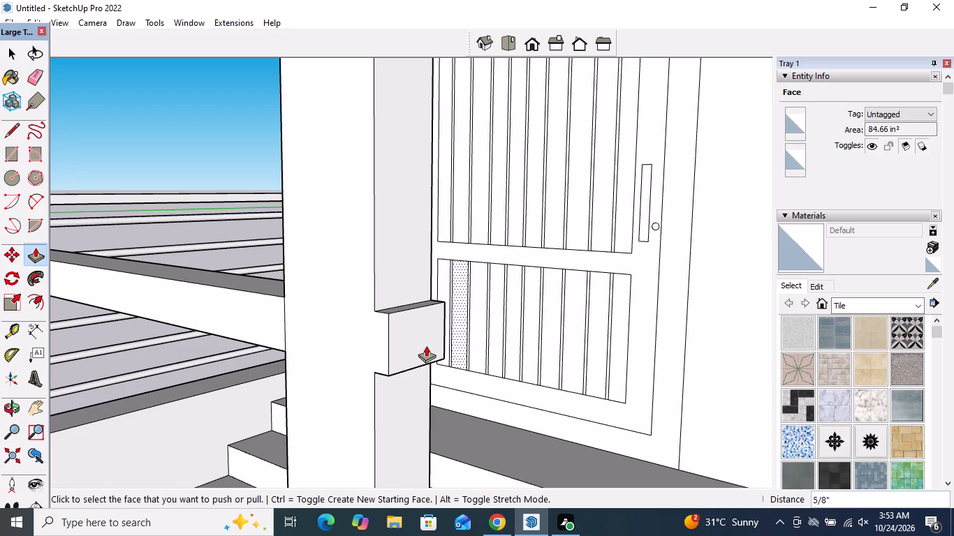
pyautogui.hotkey('ctrl', 'z')
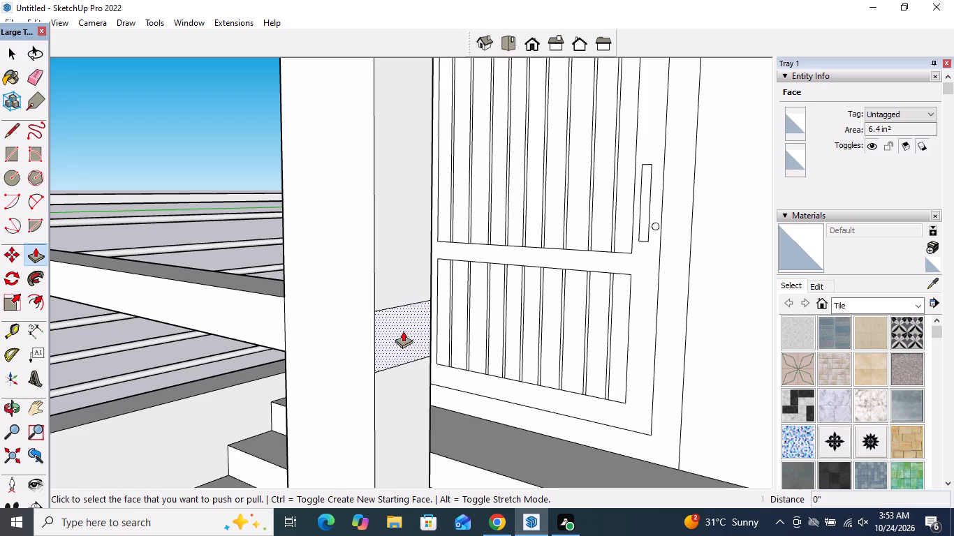
pyautogui.click(403, 331)
pyautogui.scroll(-8, 468, 345)
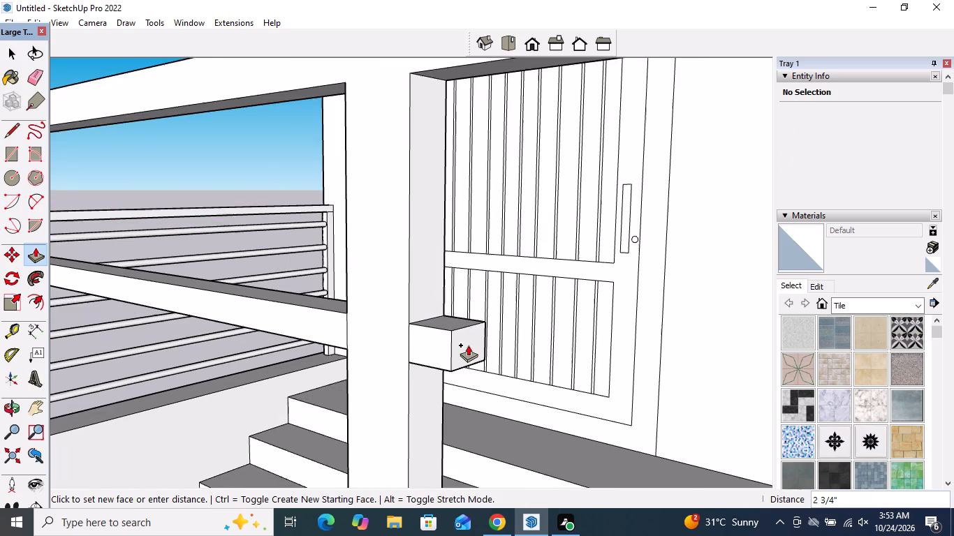
pyautogui.scroll(-20, 468, 345)
pyautogui.scroll(-2, 468, 345)
pyautogui.moveTo(473, 345); pyautogui.dragTo(698, 358, button='middle')
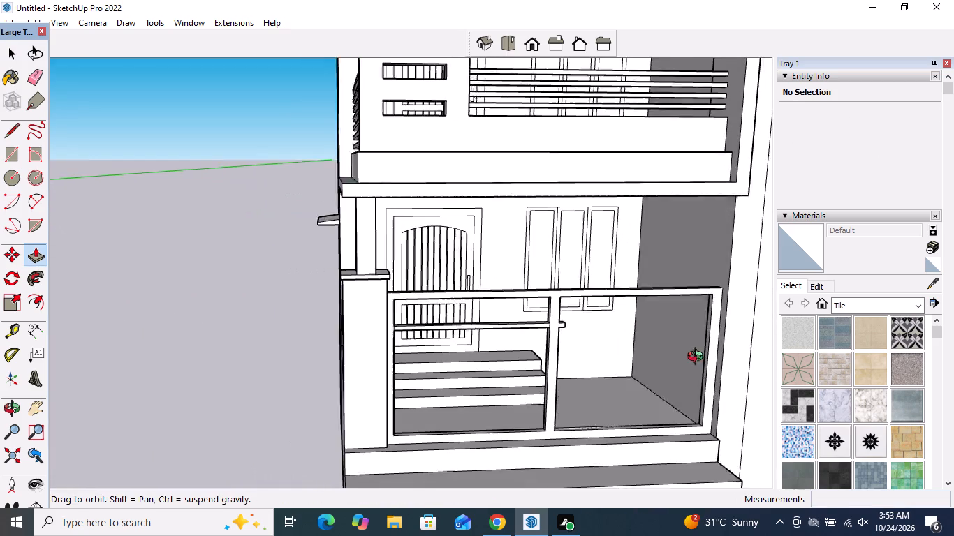
pyautogui.moveTo(698, 358); pyautogui.dragTo(713, 355, button='middle')
pyautogui.scroll(13, 715, 337)
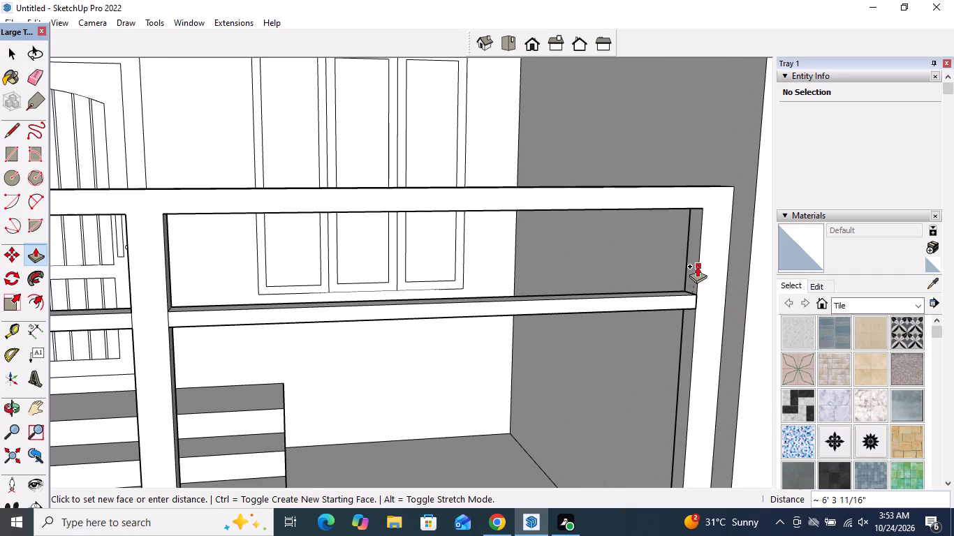
pyautogui.click(697, 265)
pyautogui.press('space')
# Select the underside and front faces of both railing crossbars, together with their bounding edges.
pyautogui.scroll(-5, 566, 276)
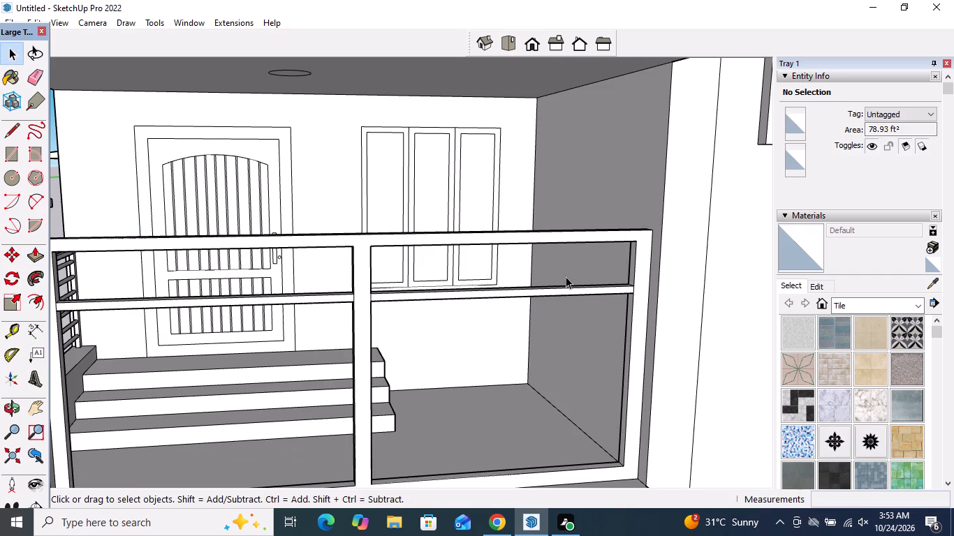
pyautogui.scroll(-5, 388, 200)
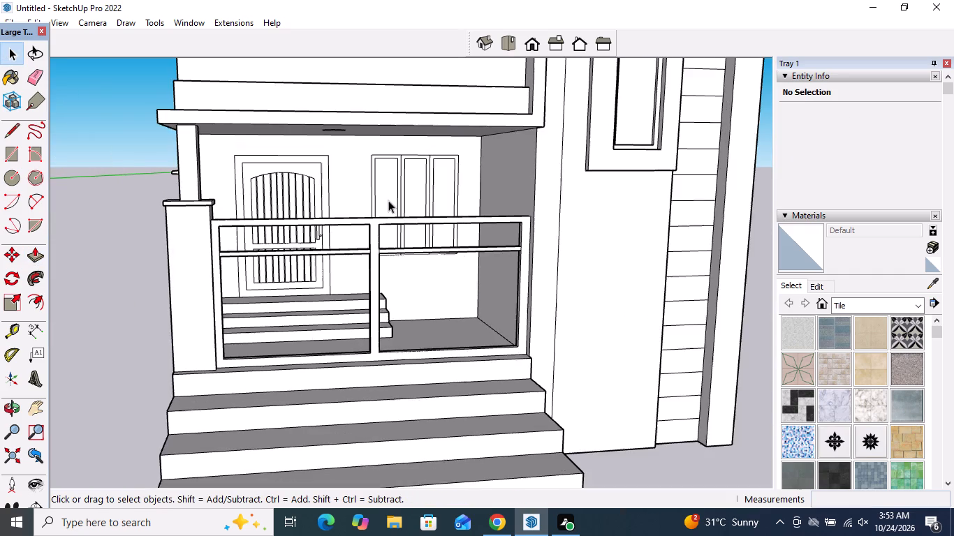
pyautogui.moveTo(467, 261); pyautogui.dragTo(297, 268, button='middle')
pyautogui.scroll(7, 214, 257)
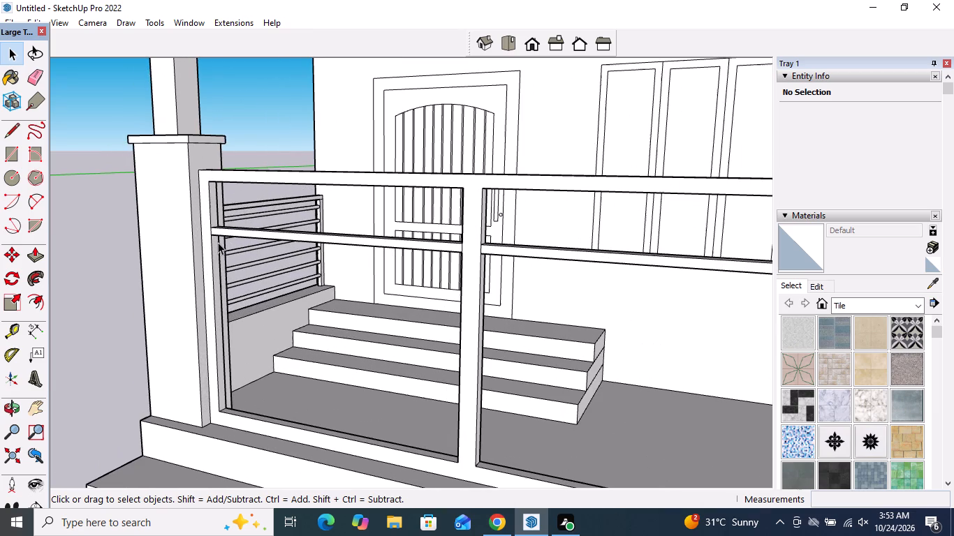
pyautogui.moveTo(228, 233); pyautogui.dragTo(322, 149, button='middle')
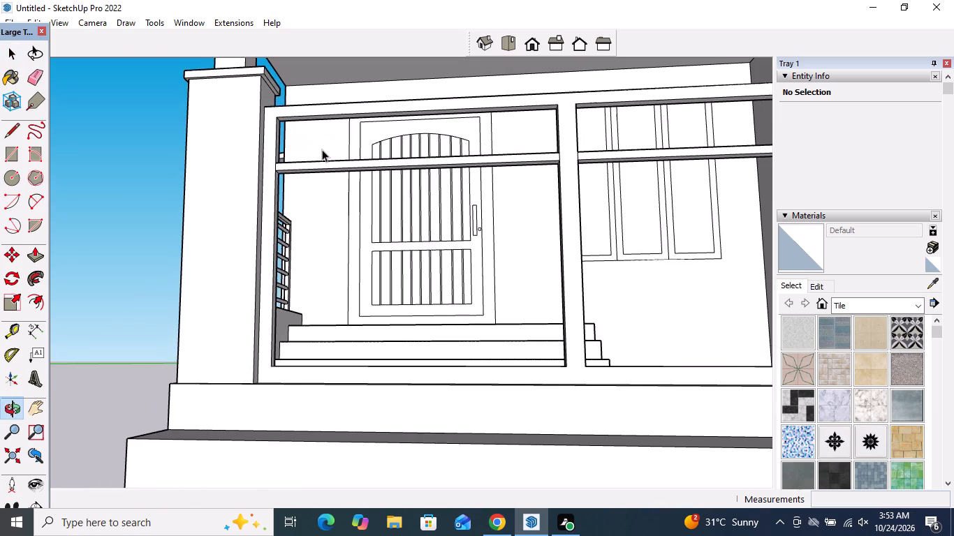
pyautogui.scroll(-5, 322, 234)
pyautogui.moveTo(437, 183); pyautogui.dragTo(458, 246, button='middle')
pyautogui.scroll(4, 362, 209)
pyautogui.moveTo(293, 232); pyautogui.dragTo(235, 142, button='middle')
pyautogui.scroll(6, 235, 165)
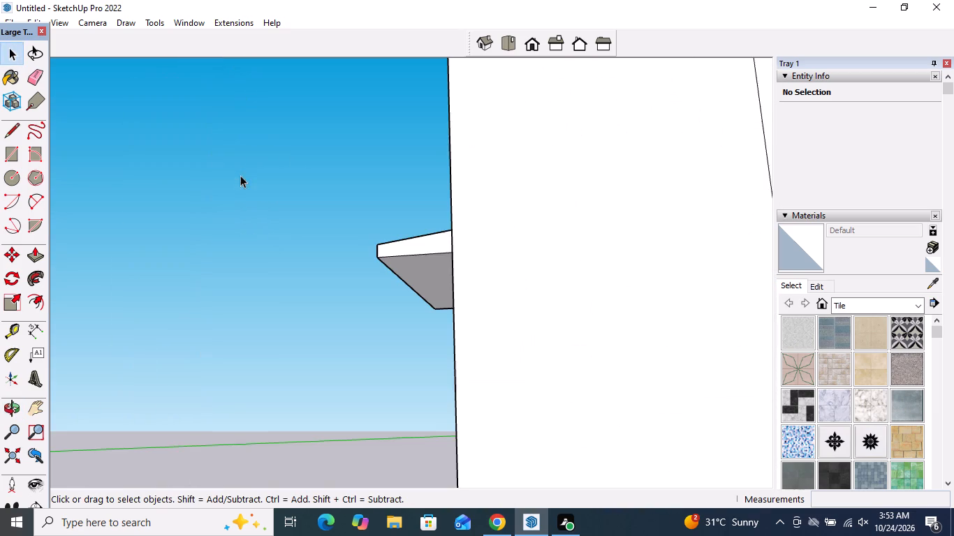
pyautogui.scroll(-5, 249, 197)
pyautogui.scroll(10, 241, 219)
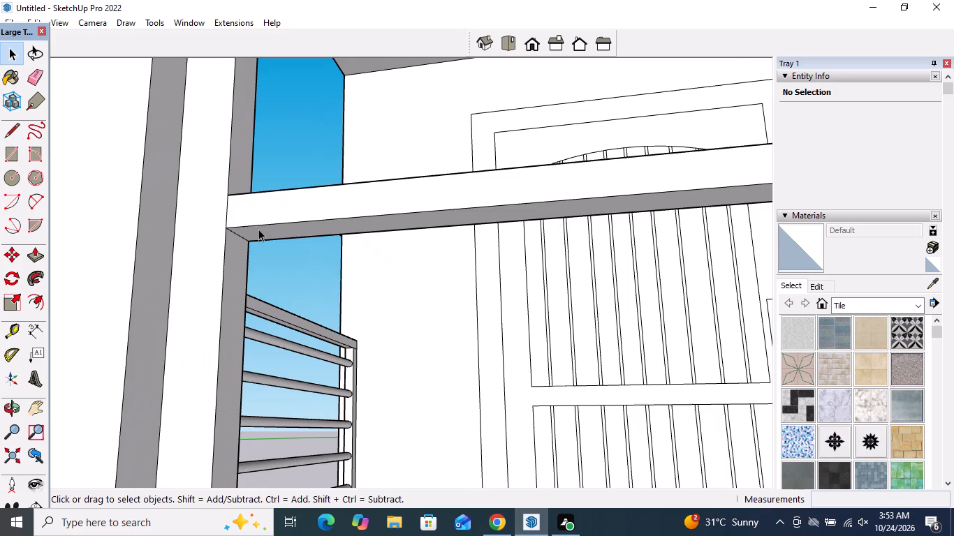
pyautogui.doubleClick(258, 229)
pyautogui.keyDown('ctrl'); pyautogui.doubleClick(263, 201); pyautogui.keyUp('ctrl')
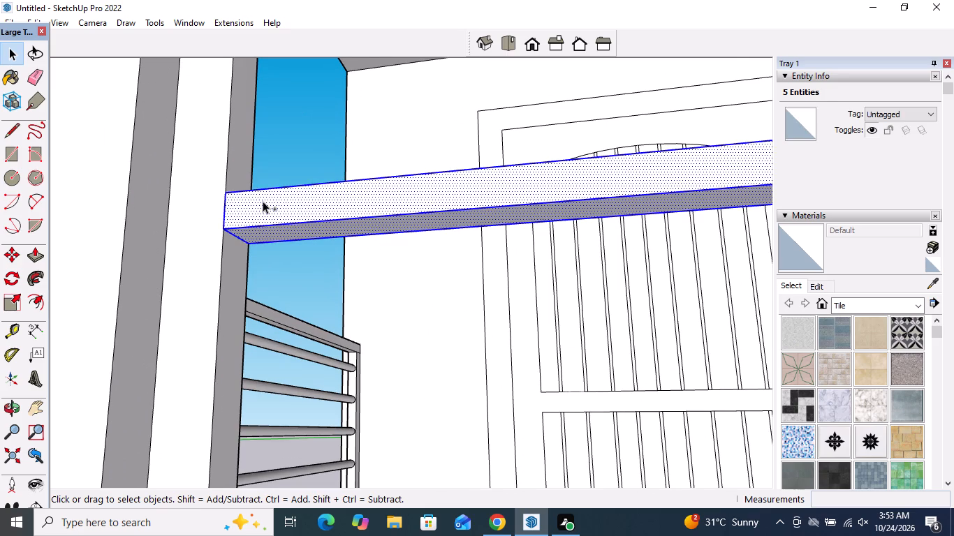
pyautogui.scroll(-17, 239, 205)
pyautogui.scroll(5, 565, 180)
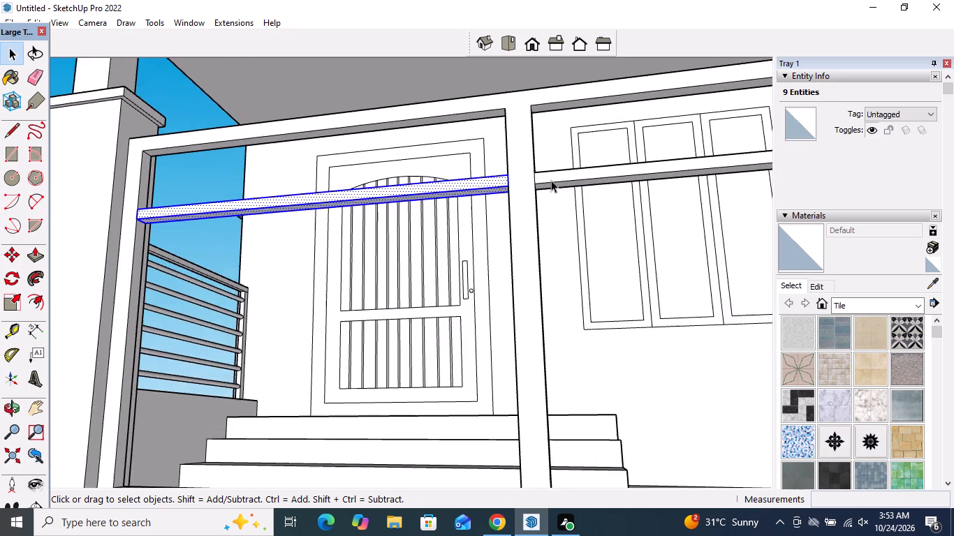
pyautogui.scroll(10, 551, 180)
pyautogui.keyDown('ctrl'); pyautogui.doubleClick(548, 193); pyautogui.keyUp('ctrl')
pyautogui.keyDown('ctrl'); pyautogui.doubleClick(544, 178); pyautogui.keyUp('ctrl')
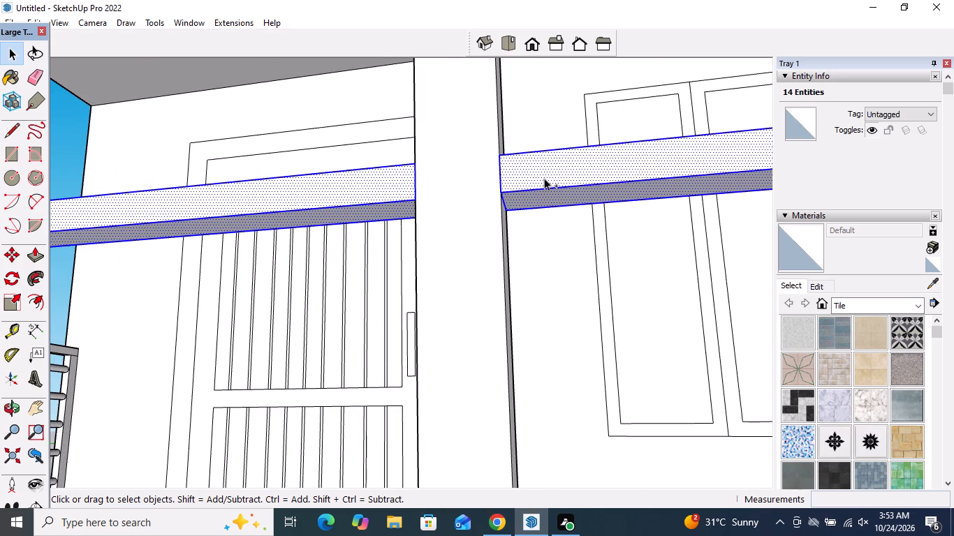
# Add the top faces of both crossbars and their edges to the selection.
pyautogui.scroll(-5, 423, 183)
pyautogui.moveTo(427, 167); pyautogui.dragTo(446, 357, button='middle')
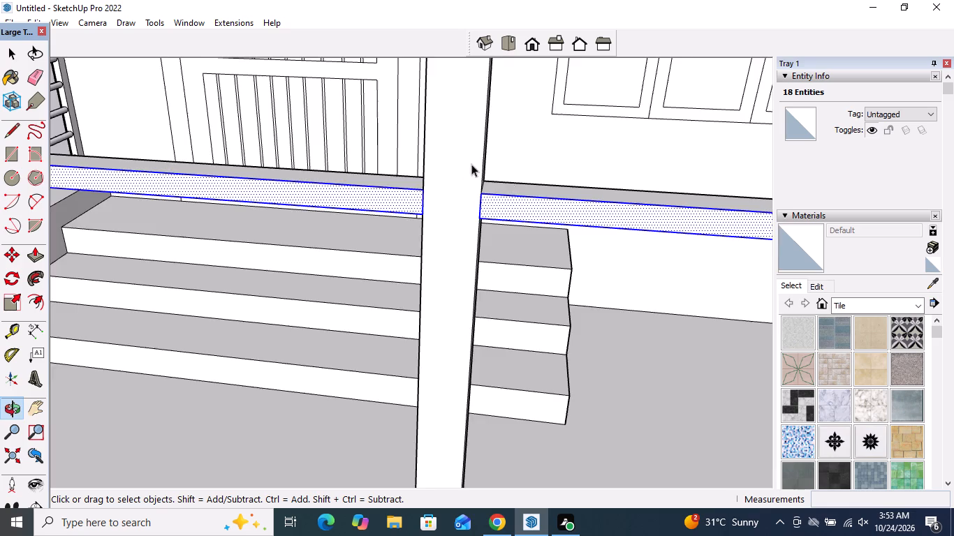
pyautogui.scroll(5, 512, 179)
pyautogui.scroll(-5, 511, 198)
pyautogui.moveTo(436, 195); pyautogui.dragTo(435, 306, button='middle')
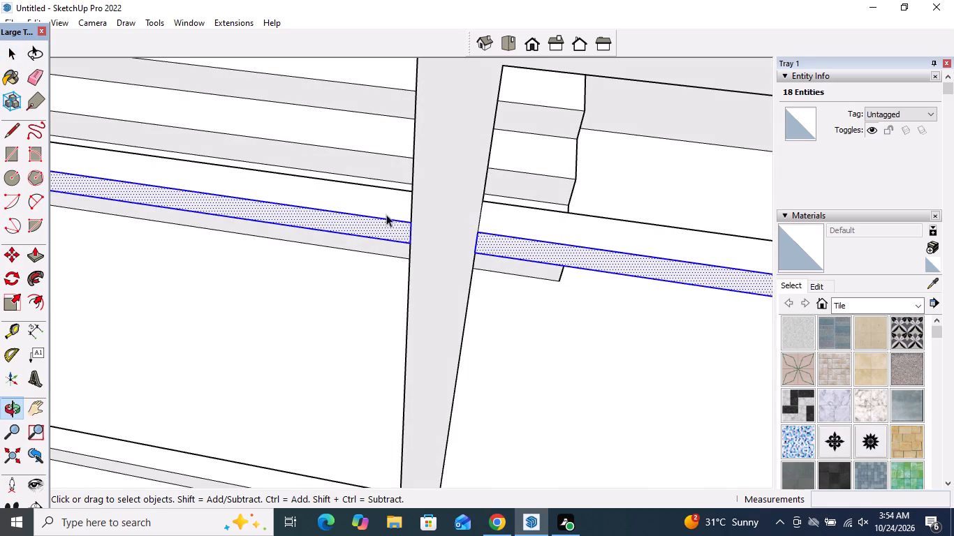
pyautogui.keyDown('ctrl'); pyautogui.doubleClick(390, 205); pyautogui.keyUp('ctrl')
pyautogui.keyDown('ctrl'); pyautogui.doubleClick(570, 227); pyautogui.keyUp('ctrl')
# Add the porch-side rear faces of both crossbars and their edges to the selection.
pyautogui.scroll(-10, 507, 278)
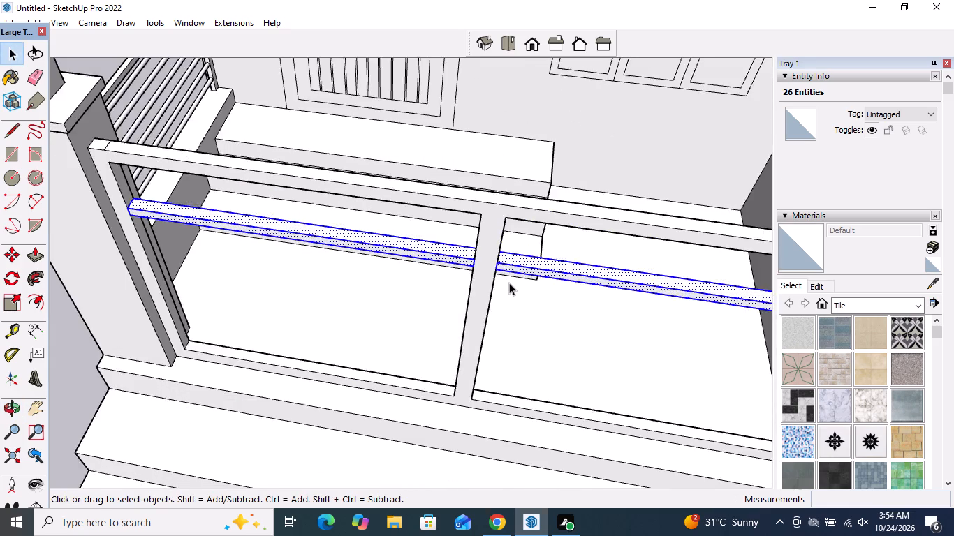
pyautogui.scroll(-3, 509, 283)
pyautogui.moveTo(348, 262); pyautogui.dragTo(939, 214, button='middle')
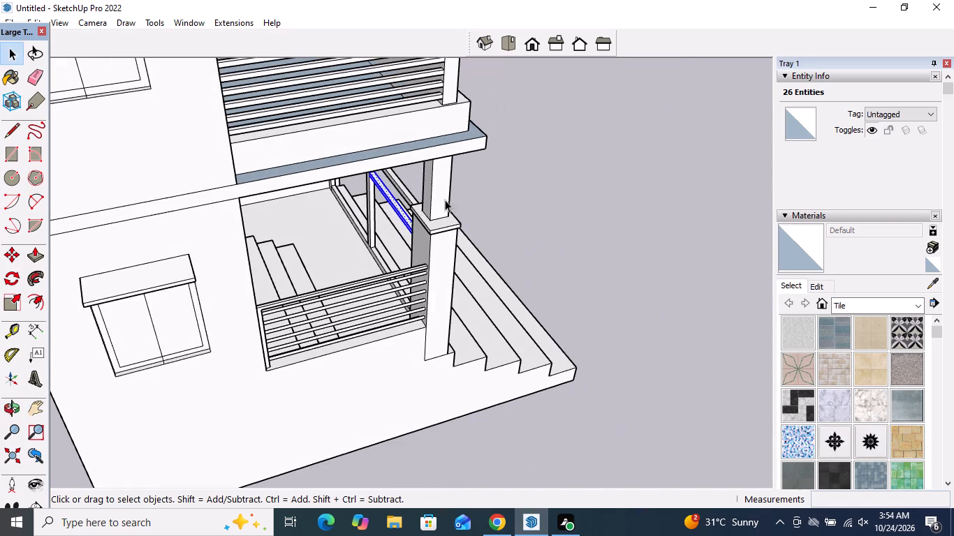
pyautogui.scroll(14, 381, 197)
pyautogui.scroll(10, 344, 138)
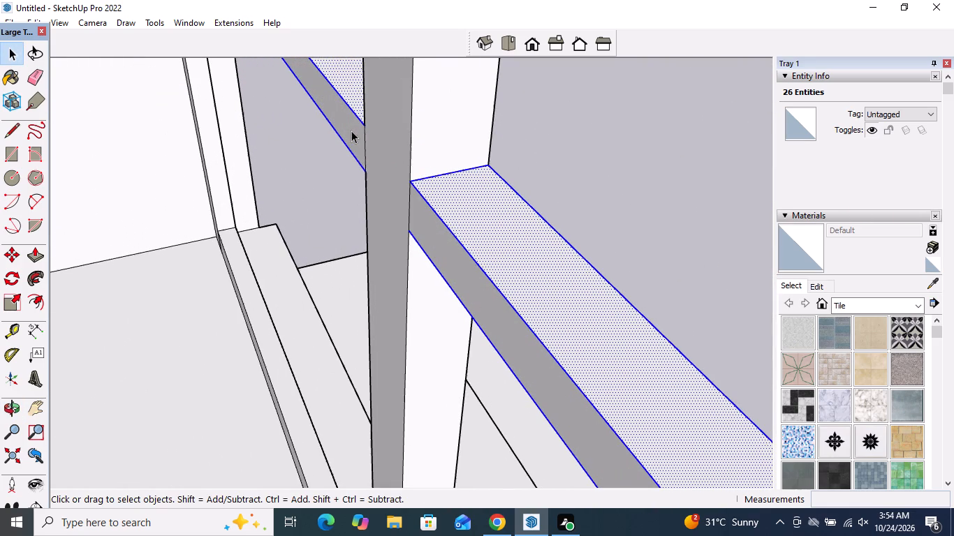
pyautogui.keyDown('ctrl'); pyautogui.doubleClick(351, 131); pyautogui.keyUp('ctrl')
pyautogui.keyDown('ctrl'); pyautogui.doubleClick(455, 241); pyautogui.keyUp('ctrl')
pyautogui.scroll(-19, 388, 211)
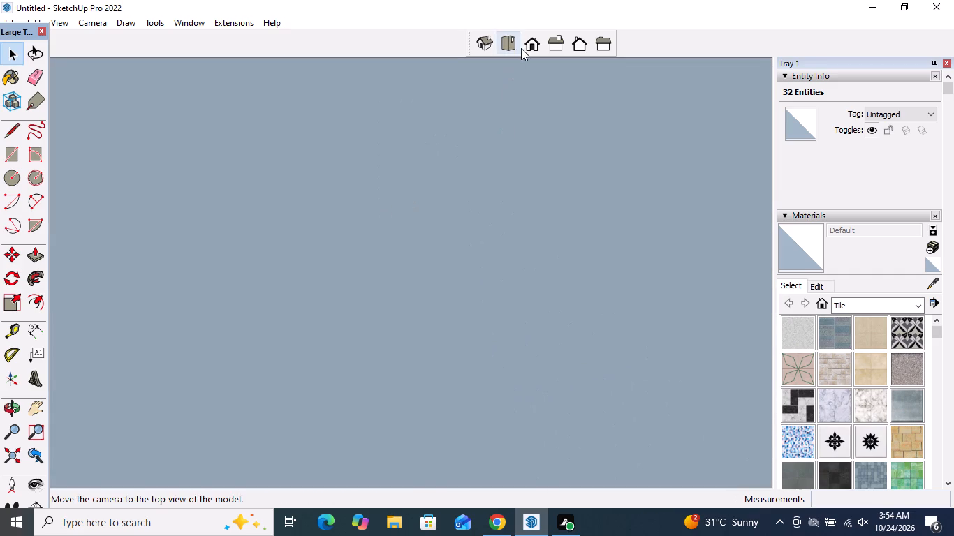
# Copy both selected railing crossbars about 3' 3 15/16" straight down, near the bottom of the porch railing frame.
pyautogui.click(529, 38)
pyautogui.scroll(-4, 436, 200)
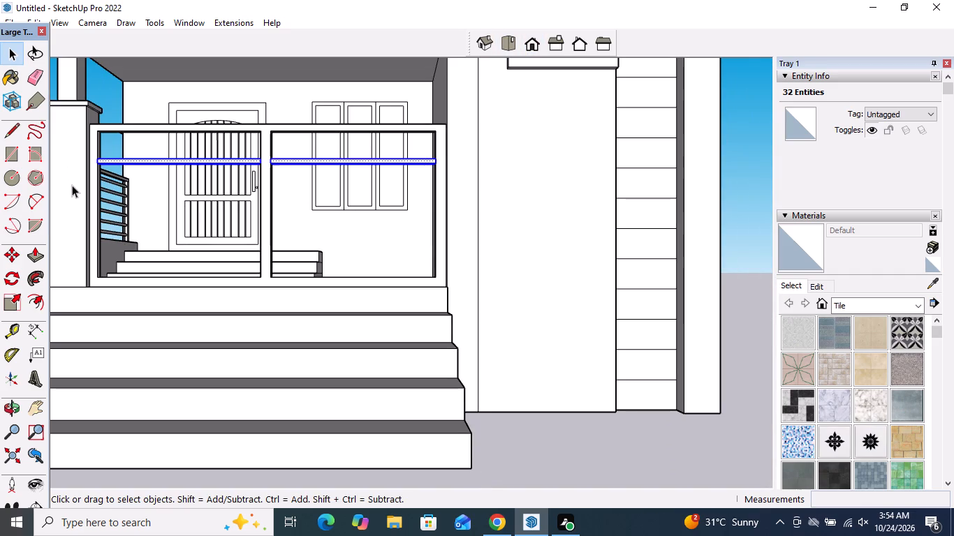
pyautogui.click(8, 255)
pyautogui.scroll(10, 96, 175)
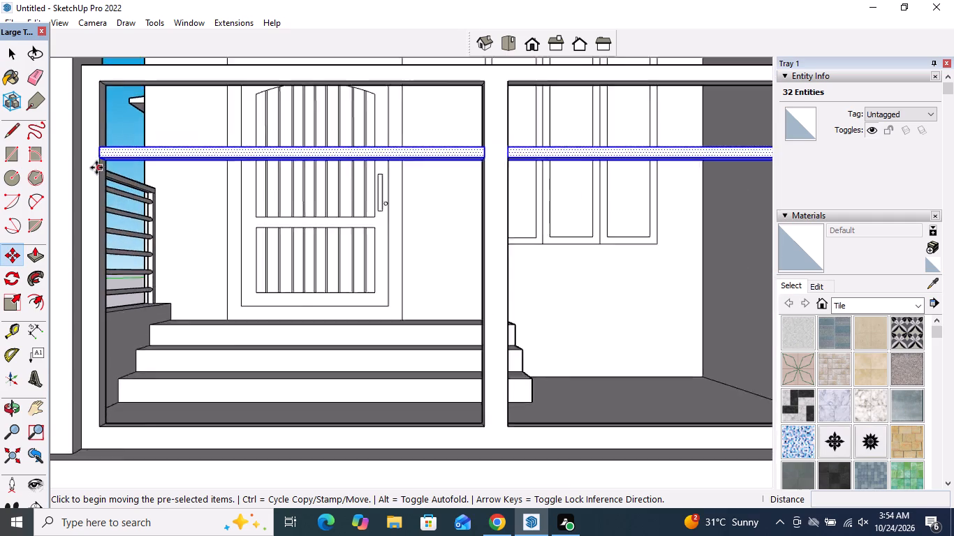
pyautogui.scroll(8, 96, 167)
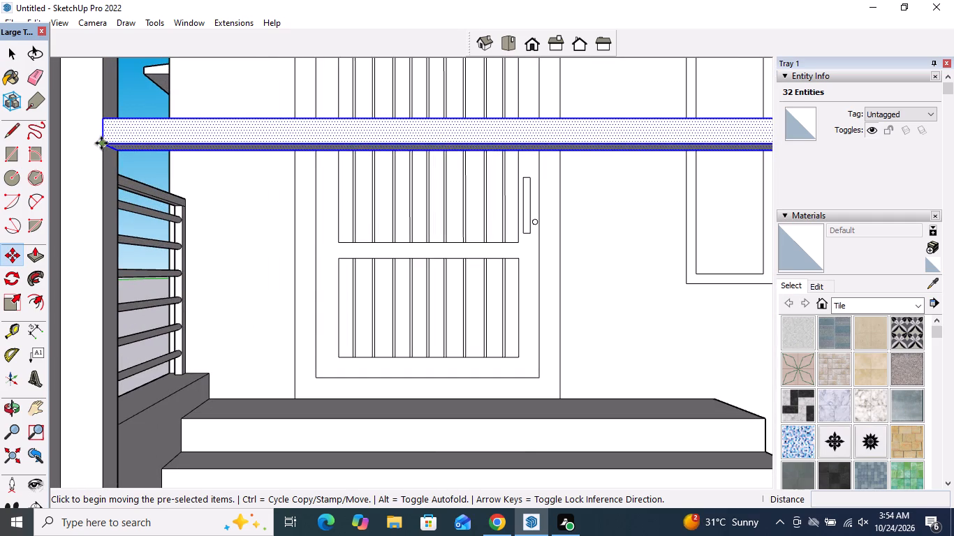
pyautogui.click(101, 143)
pyautogui.scroll(-4, 108, 169)
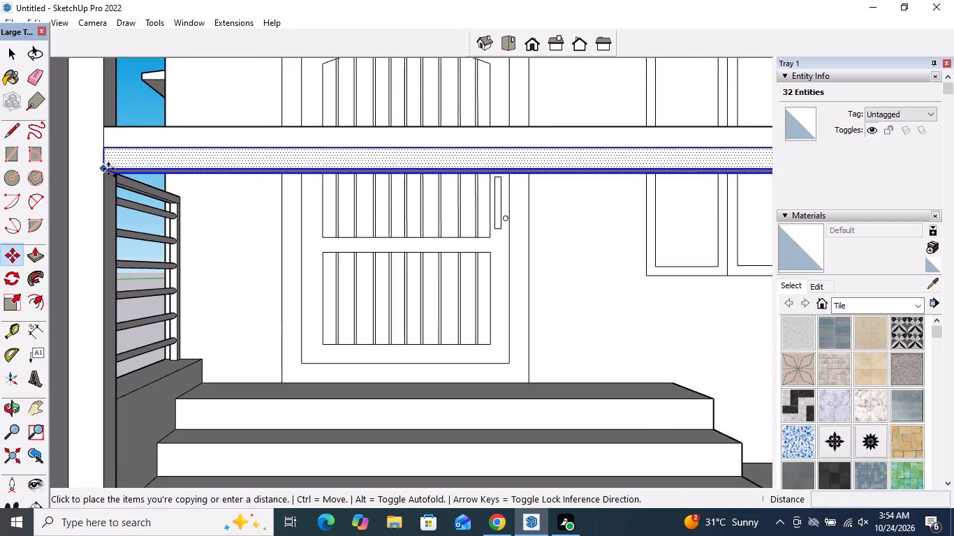
pyautogui.scroll(-7, 108, 169)
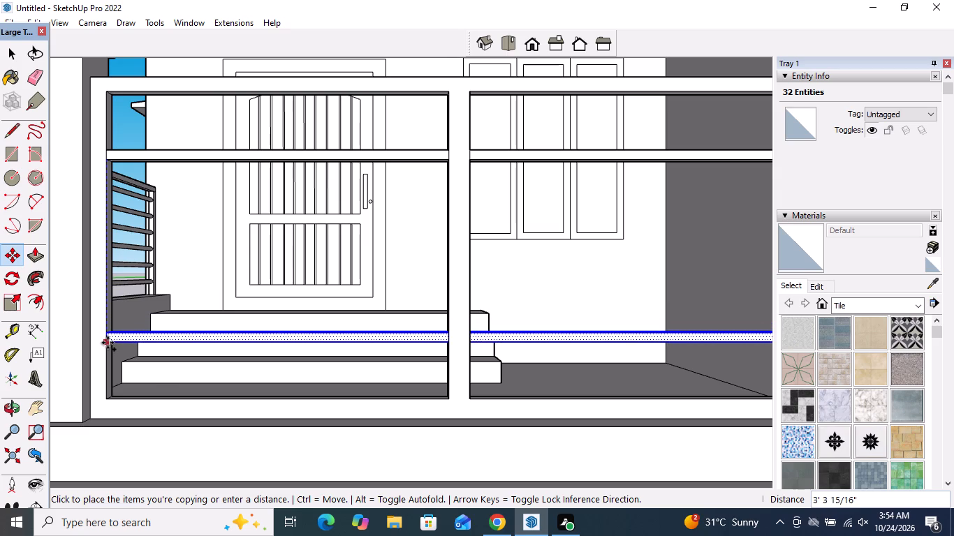
pyautogui.click(108, 343)
pyautogui.press('space')
pyautogui.scroll(-6, 314, 262)
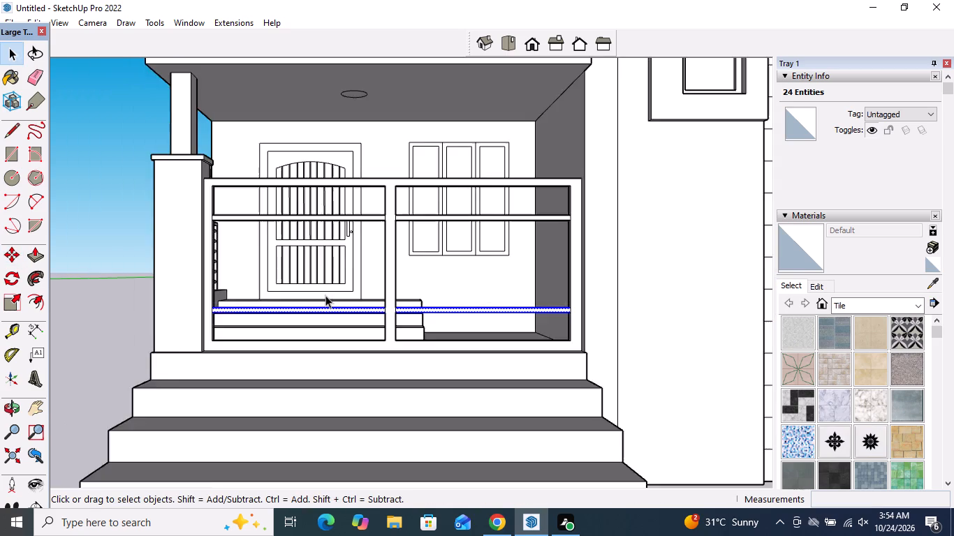
pyautogui.scroll(-1, 325, 295)
pyautogui.click(142, 313)
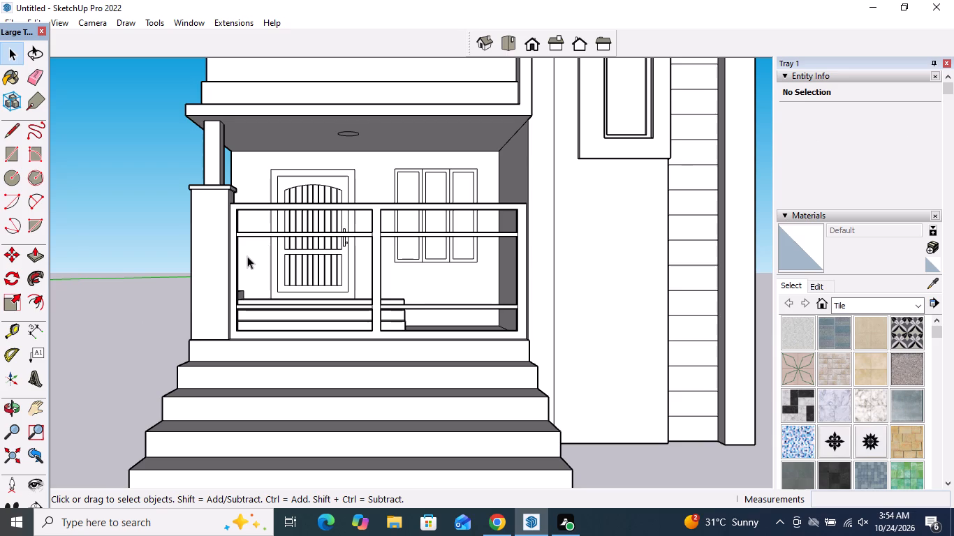
# Draw a line about 3 1/16" long across the underside of the door-side upper crossbar, near the porch pillar.
pyautogui.moveTo(247, 256); pyautogui.dragTo(260, 235, button='middle')
pyautogui.scroll(4, 260, 235)
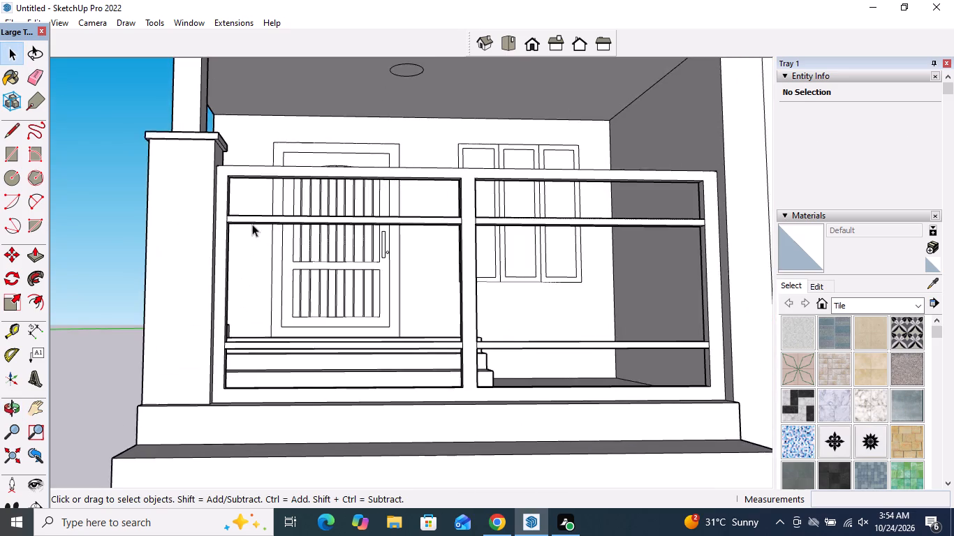
pyautogui.scroll(4, 252, 224)
pyautogui.moveTo(251, 214); pyautogui.dragTo(253, 158, button='middle')
pyautogui.scroll(3, 253, 158)
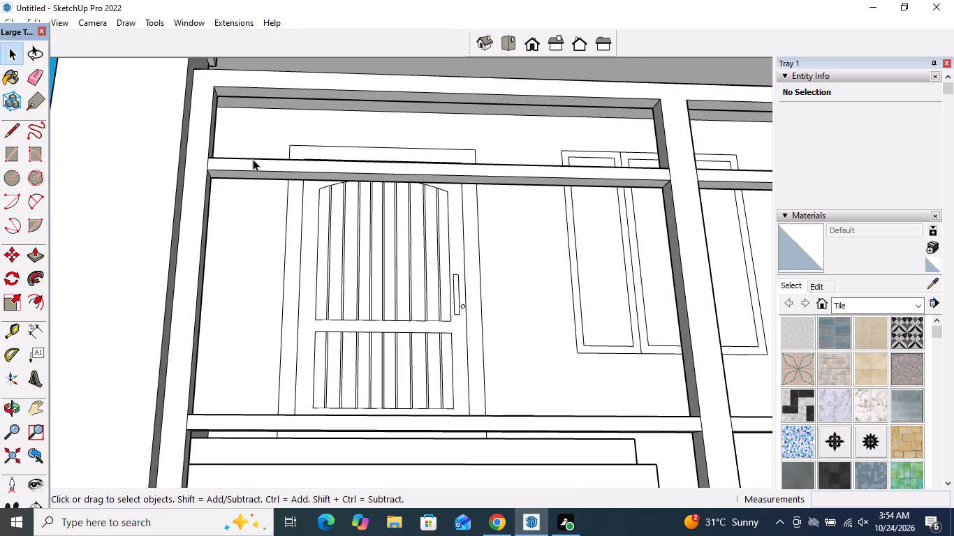
pyautogui.click(14, 137)
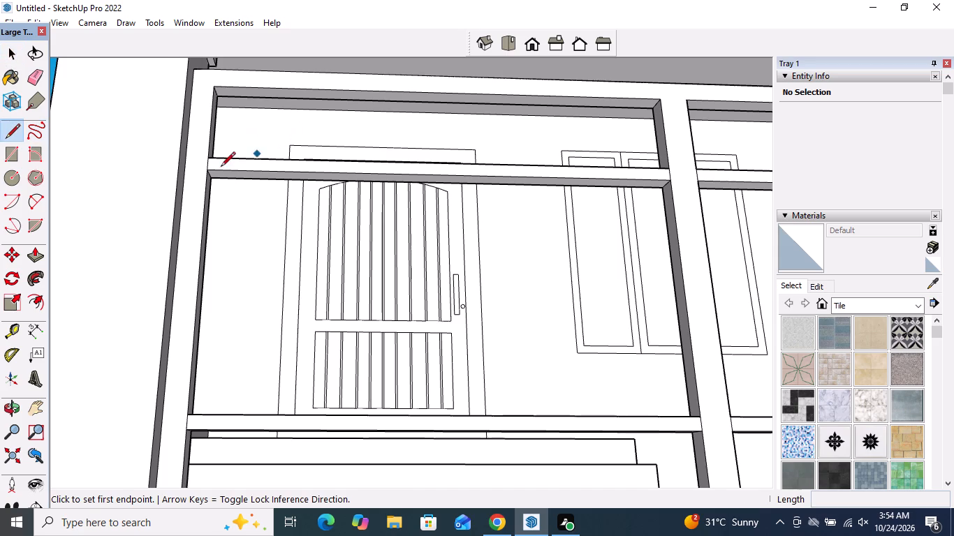
pyautogui.scroll(4, 219, 167)
pyautogui.click(265, 181)
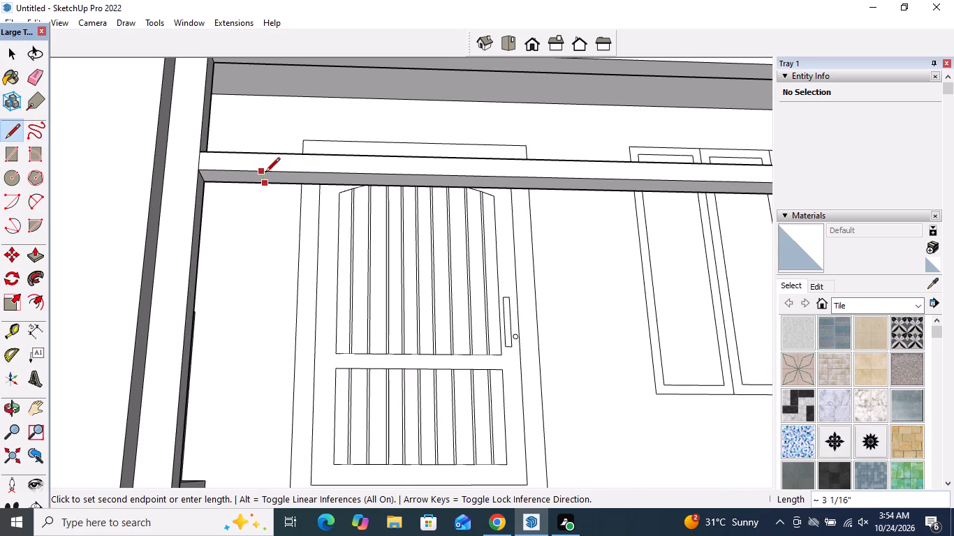
pyautogui.scroll(10, 265, 172)
pyautogui.click(261, 170)
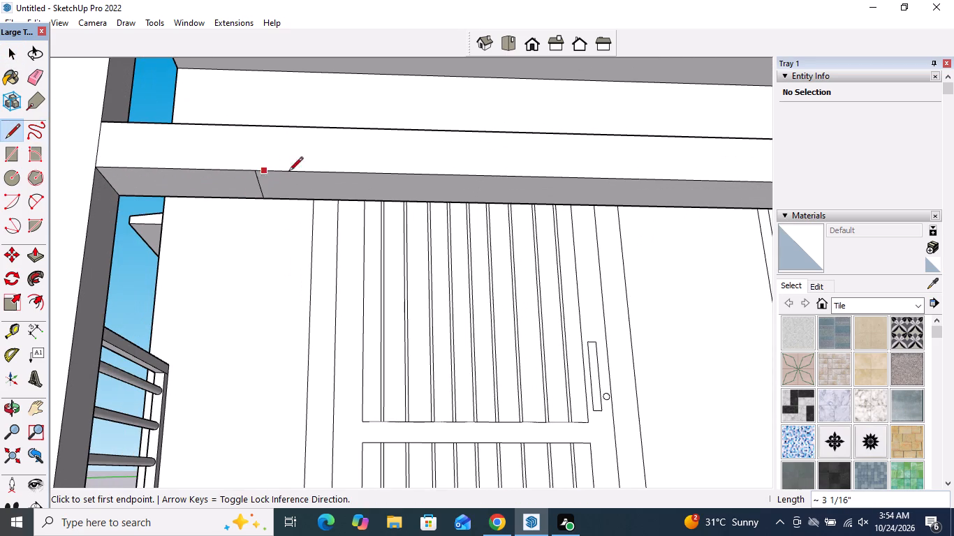
# Draw a vertical line about 3' 2" long from the short line's rear end down to the lower crossbar.
pyautogui.scroll(-3, 299, 172)
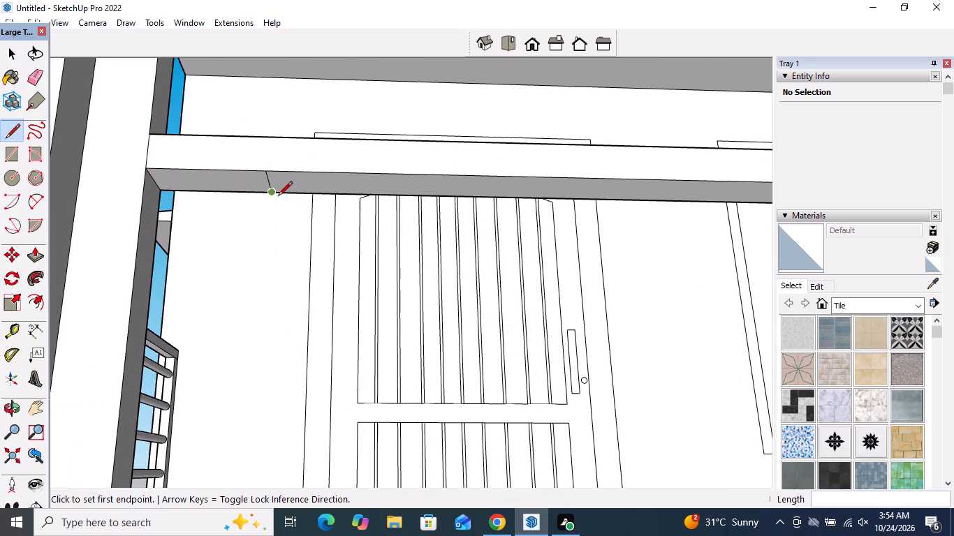
pyautogui.click(274, 195)
pyautogui.scroll(-12, 286, 256)
pyautogui.moveTo(289, 288); pyautogui.dragTo(279, 412, button='middle')
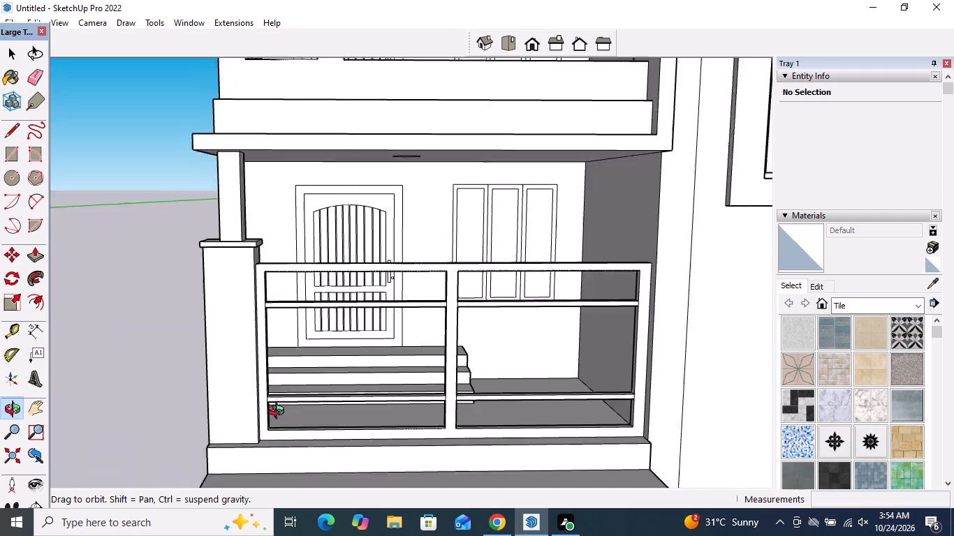
pyautogui.moveTo(279, 412); pyautogui.dragTo(272, 443, button='middle')
pyautogui.scroll(16, 277, 396)
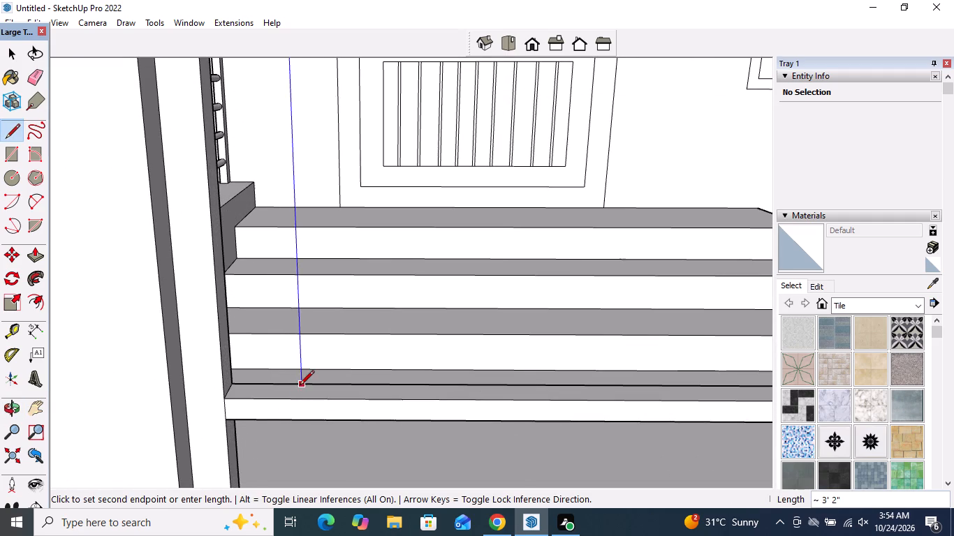
pyautogui.scroll(4, 300, 385)
pyautogui.click(300, 385)
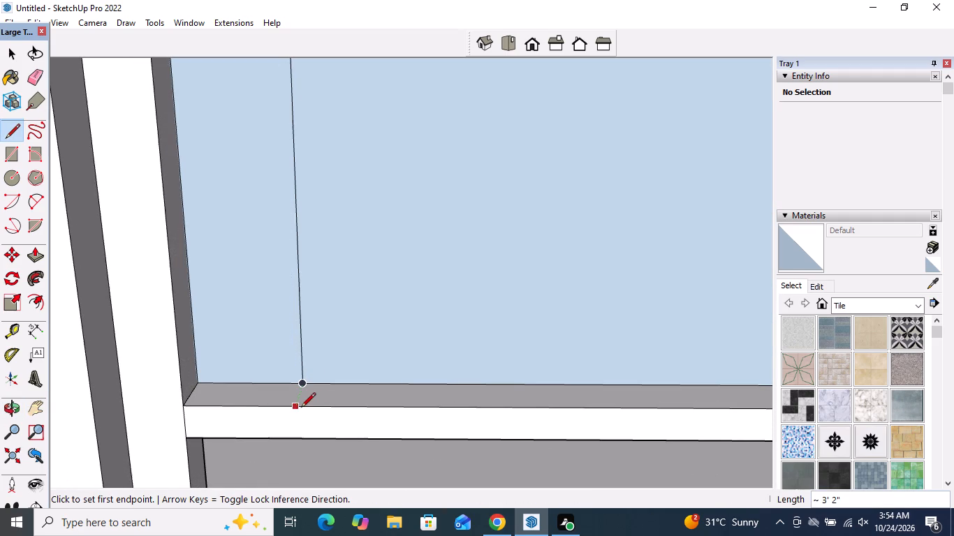
# Close the strip outline with a line about 3 1/16" across the lower crossbar's top and a front vertical line about 3' 2" up.
pyautogui.click(295, 408)
pyautogui.click(300, 387)
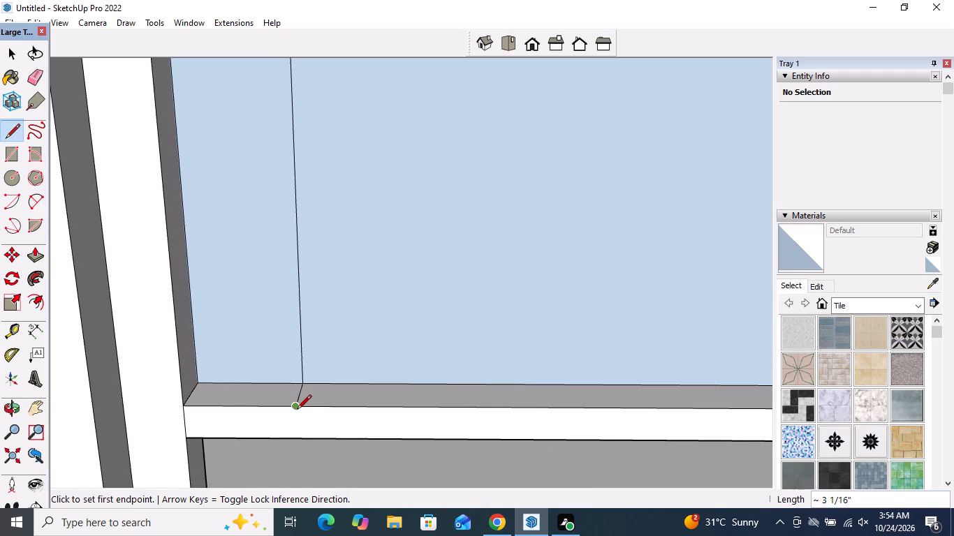
pyautogui.click(294, 406)
pyautogui.scroll(-17, 304, 399)
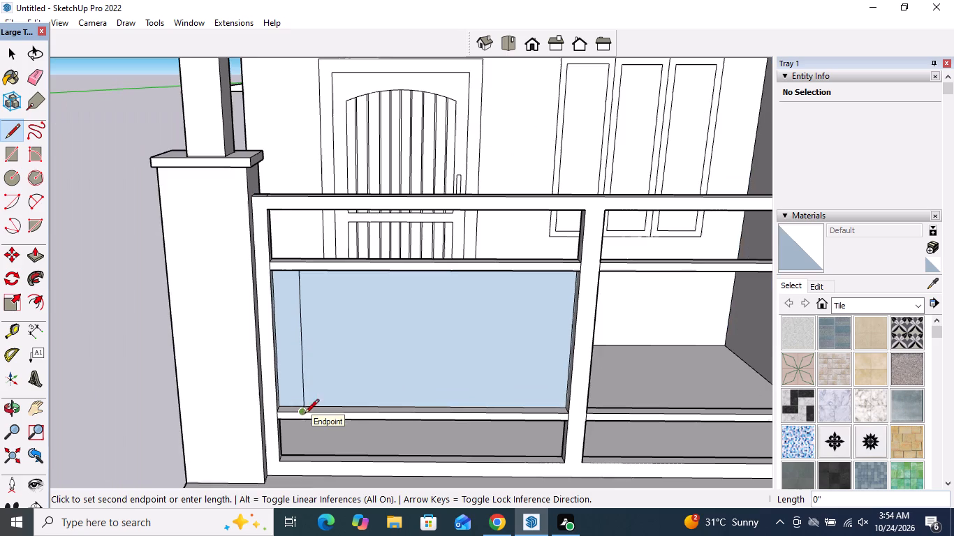
pyautogui.moveTo(304, 253); pyautogui.dragTo(304, 207, button='middle')
pyautogui.scroll(9, 304, 235)
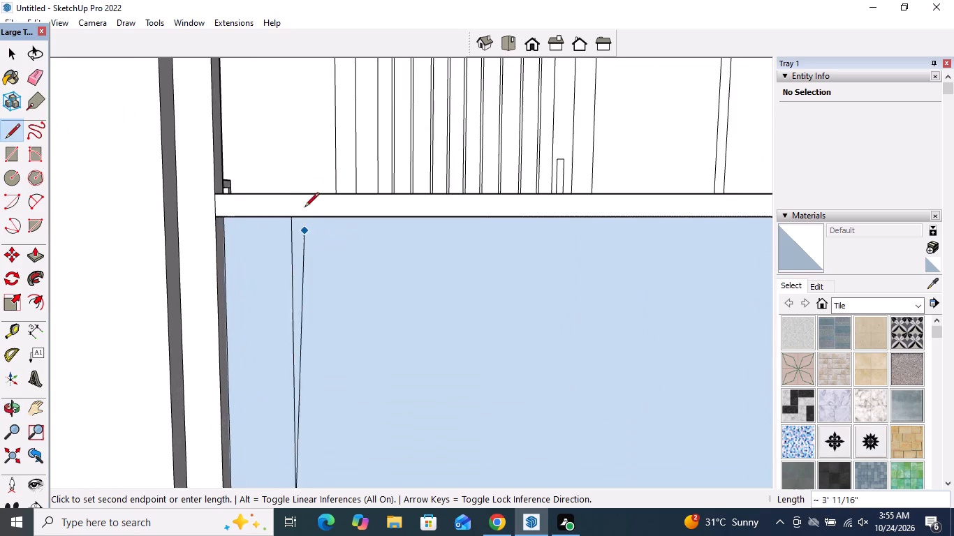
pyautogui.middleClick(301, 151)
pyautogui.scroll(1, 300, 145)
pyautogui.moveTo(302, 226); pyautogui.dragTo(316, 106, button='middle')
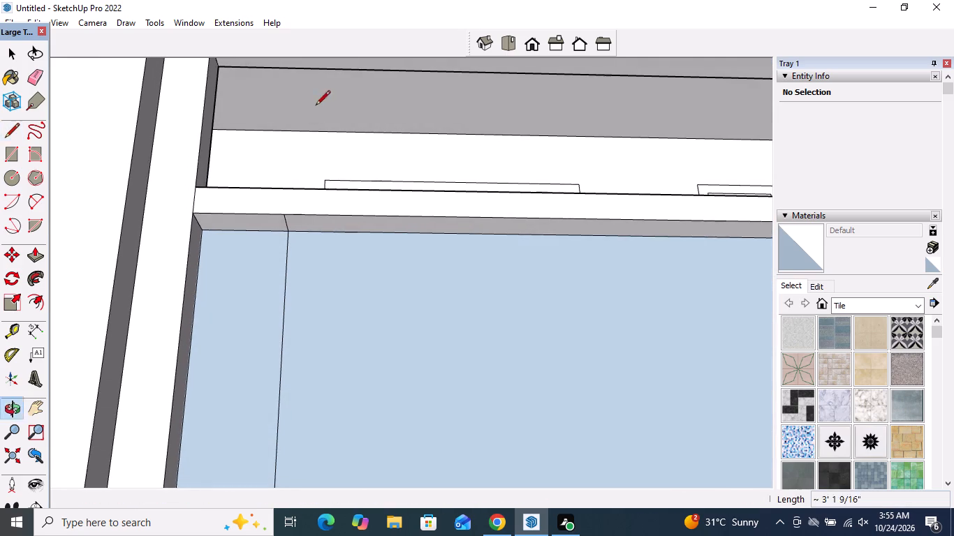
pyautogui.scroll(3, 299, 181)
pyautogui.click(264, 260)
pyautogui.press('space')
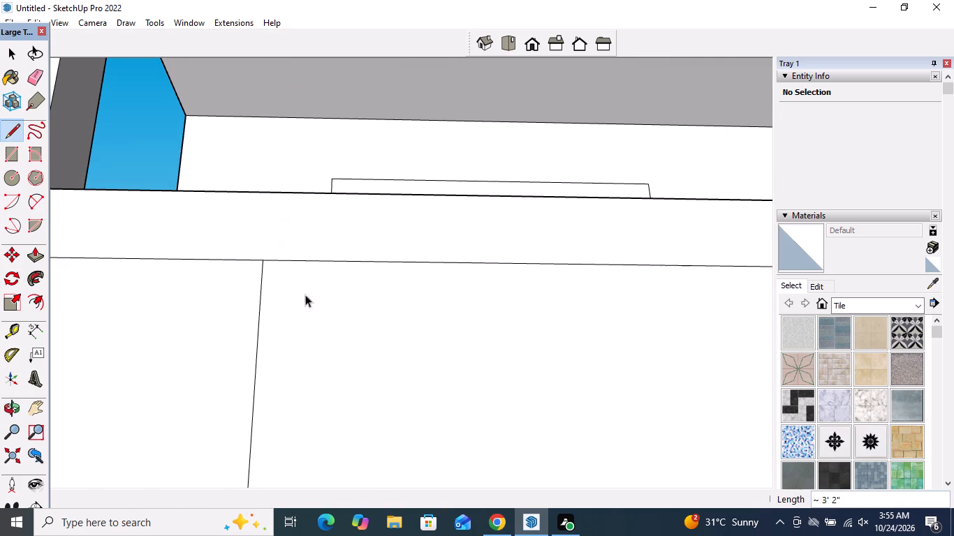
# Delete the front and rear faces filling the door-side bay on both sides of the outlined strip.
pyautogui.click(361, 332)
pyautogui.press('Delete')
pyautogui.click(366, 337)
pyautogui.press('Delete')
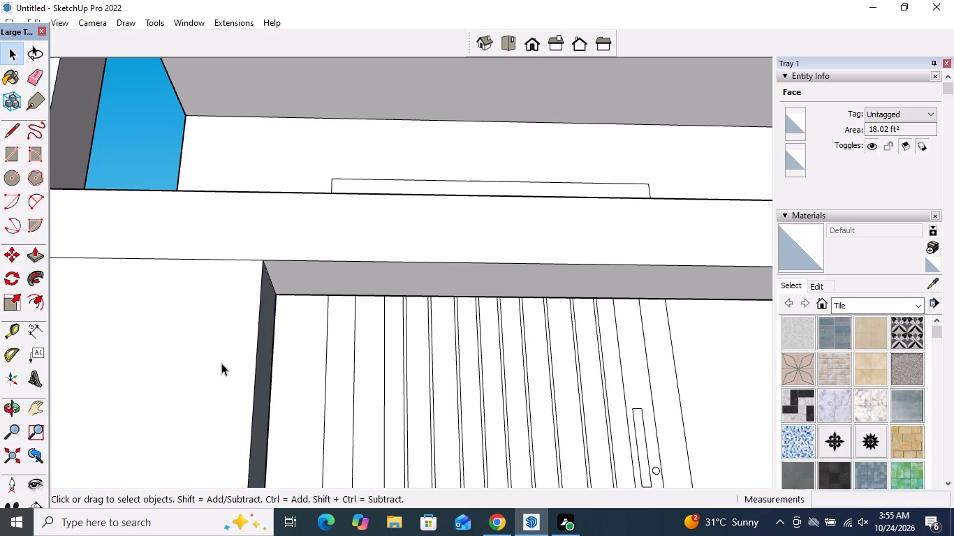
pyautogui.press('Delete')
pyautogui.click(193, 362)
pyautogui.press('Delete')
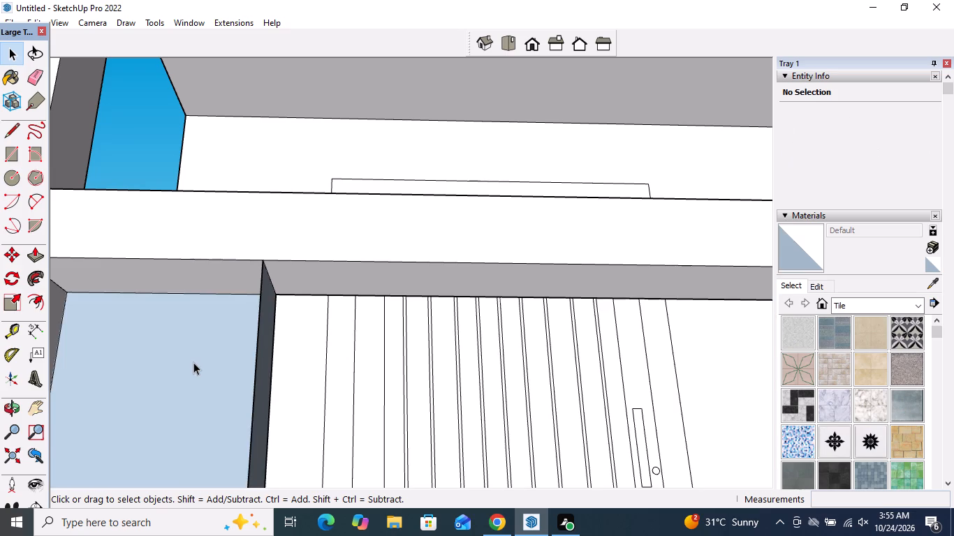
pyautogui.click(193, 362)
pyautogui.press('Delete')
pyautogui.scroll(-3, 240, 302)
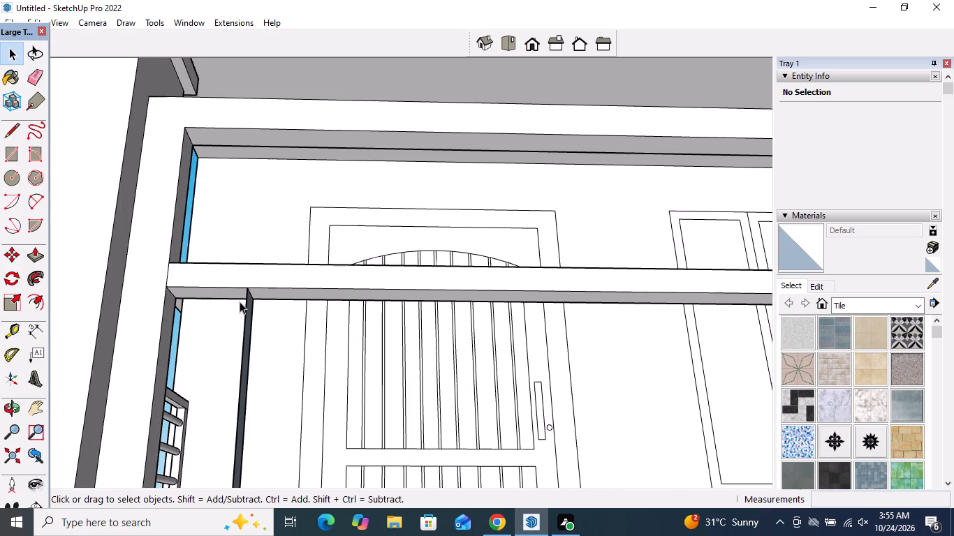
# Push/Pull the narrow strip between the crossbars about 2 3/8" to form a vertical baluster.
pyautogui.moveTo(232, 303); pyautogui.dragTo(210, 305, button='middle')
pyautogui.scroll(-9, 274, 241)
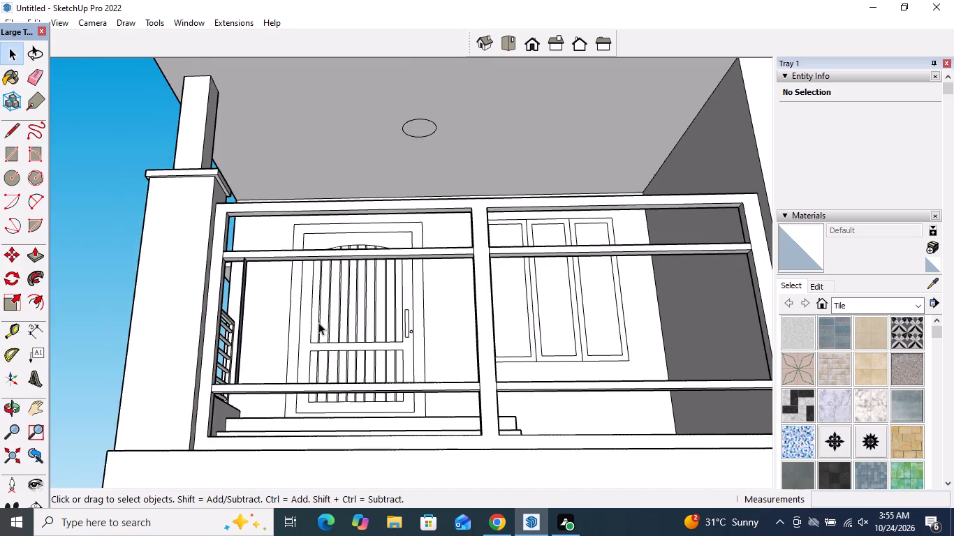
pyautogui.moveTo(325, 337); pyautogui.dragTo(186, 371, button='middle')
pyautogui.scroll(6, 254, 350)
pyautogui.scroll(-6, 277, 352)
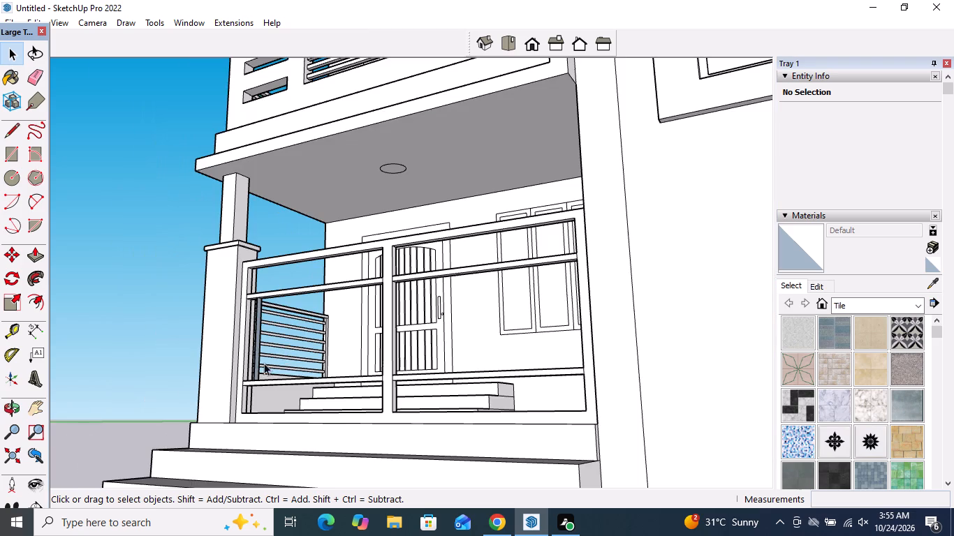
pyautogui.scroll(12, 256, 365)
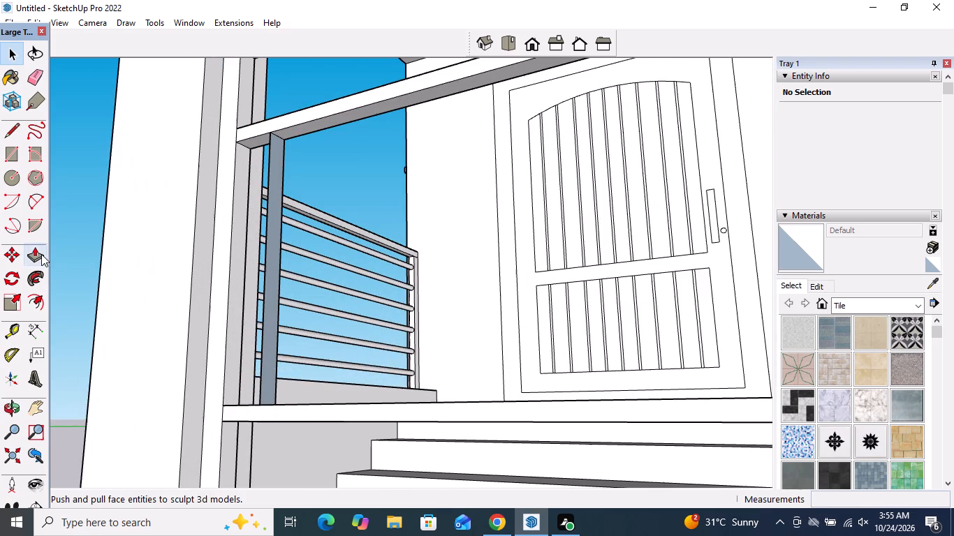
pyautogui.click(41, 254)
pyautogui.moveTo(283, 321); pyautogui.dragTo(286, 428, button='middle')
pyautogui.scroll(-4, 295, 373)
pyautogui.scroll(13, 299, 472)
pyautogui.click(283, 433)
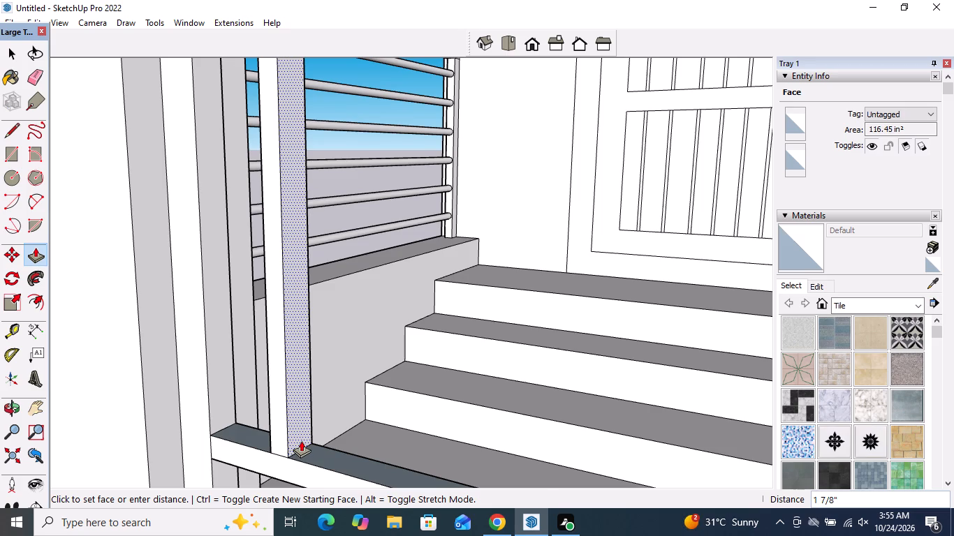
pyautogui.click(304, 447)
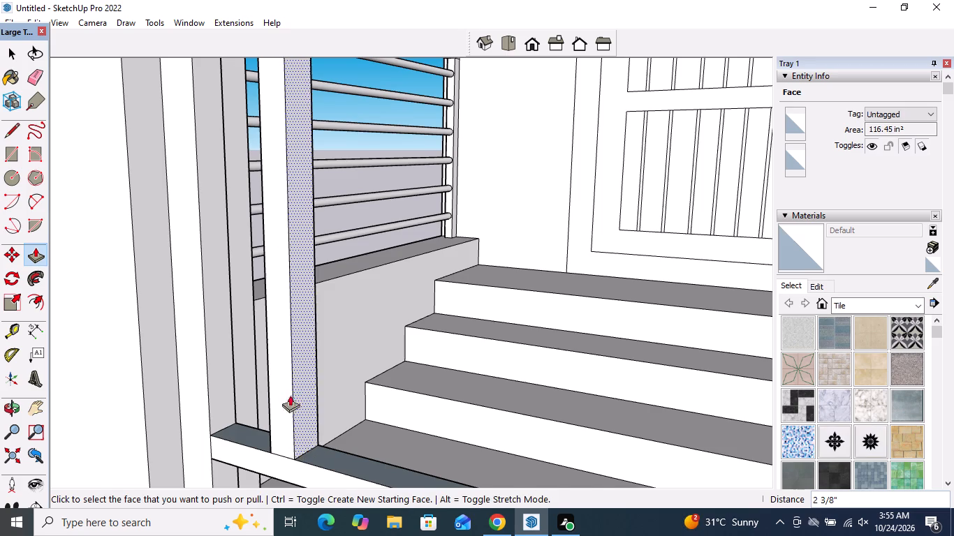
pyautogui.scroll(-11, 293, 340)
pyautogui.press('space')
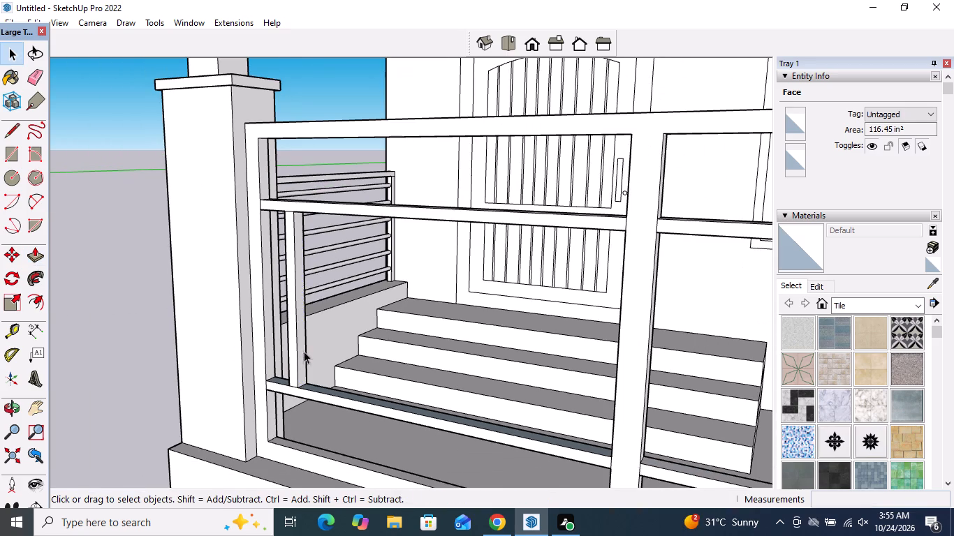
# Select all sides of the door-side baluster and copy it about 11' 7" along the lower crossbar to the railing's far end.
pyautogui.scroll(5, 292, 365)
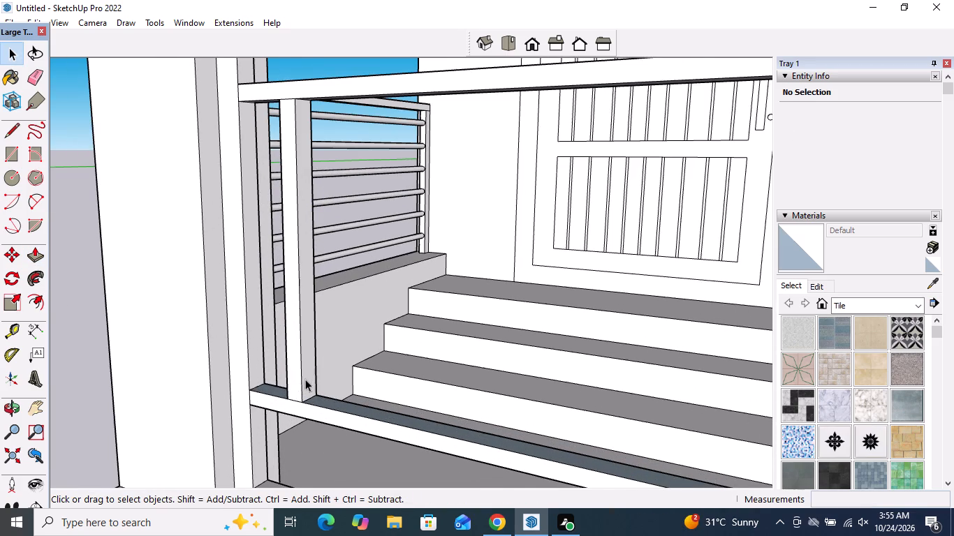
pyautogui.scroll(9, 304, 390)
pyautogui.doubleClick(307, 389)
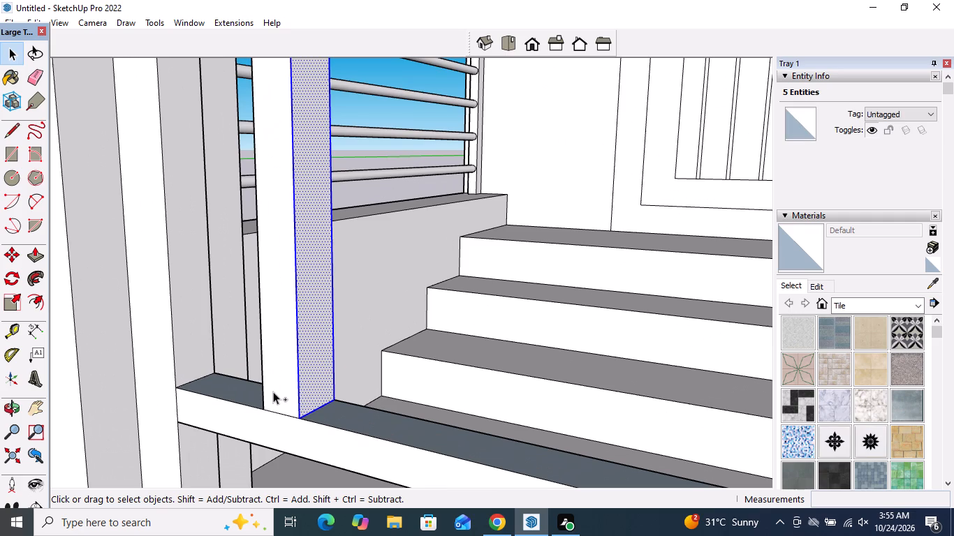
pyautogui.keyDown('ctrl'); pyautogui.doubleClick(273, 391); pyautogui.keyUp('ctrl')
pyautogui.moveTo(267, 397); pyautogui.dragTo(549, 415, button='middle')
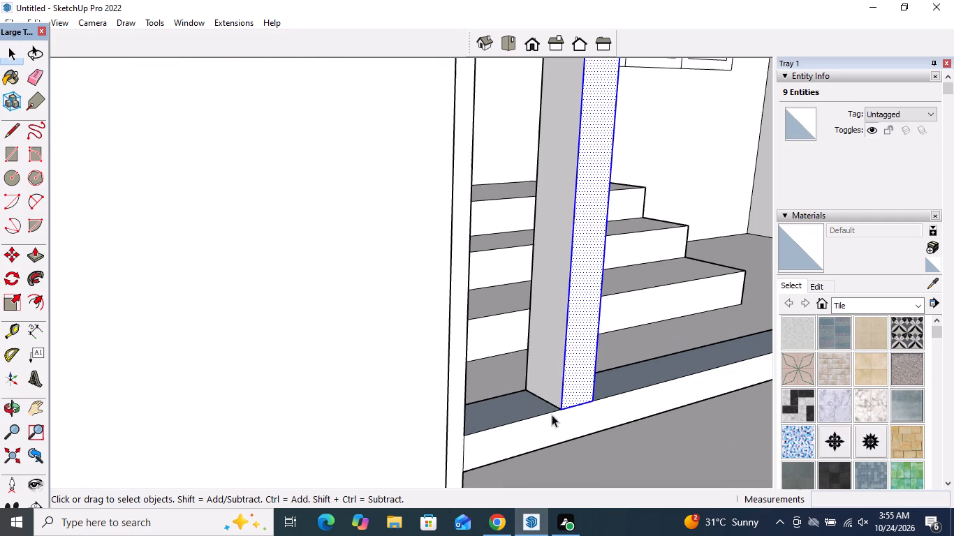
pyautogui.keyDown('ctrl'); pyautogui.doubleClick(550, 382); pyautogui.keyUp('ctrl')
pyautogui.scroll(-12, 481, 392)
pyautogui.moveTo(396, 361); pyautogui.dragTo(395, 362, button='middle')
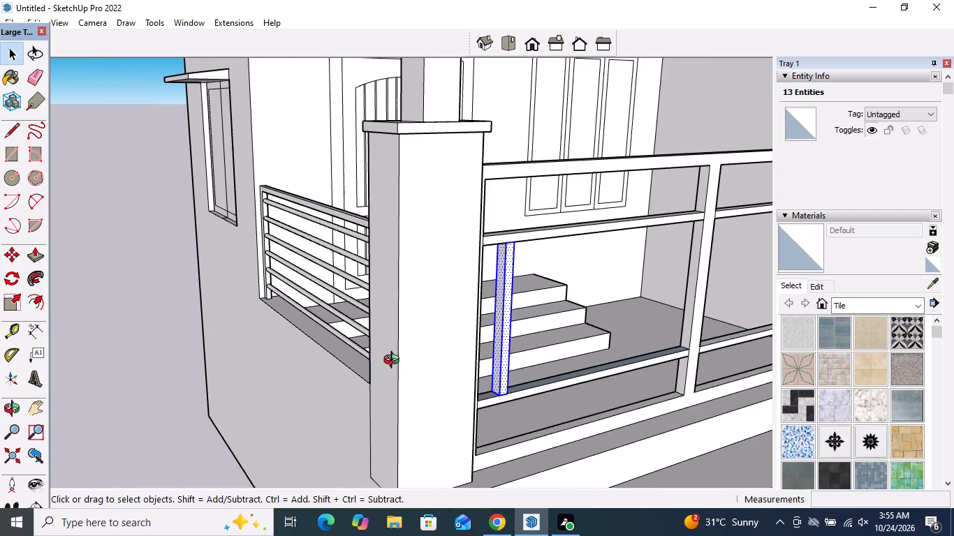
pyautogui.moveTo(395, 362); pyautogui.dragTo(858, 401, button='middle')
pyautogui.scroll(5, 476, 193)
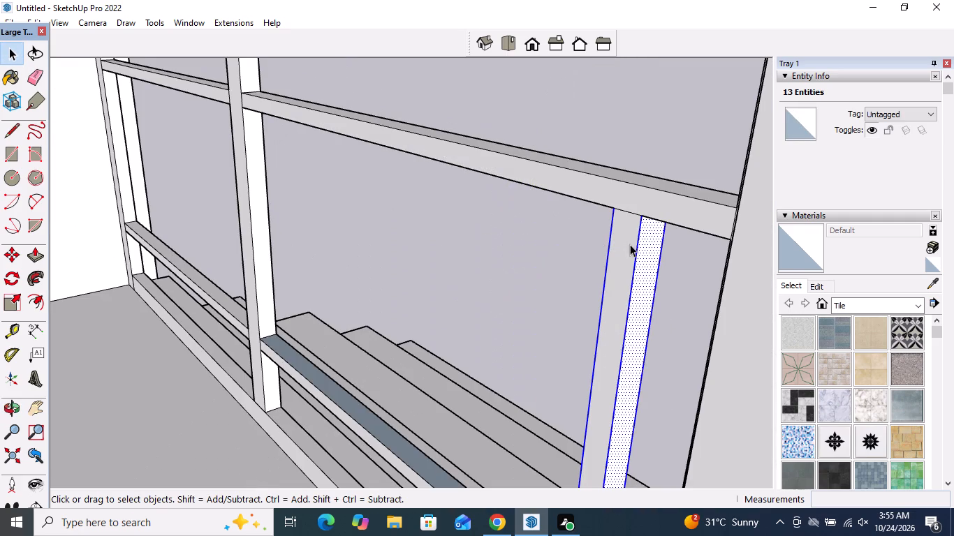
pyautogui.keyDown('ctrl'); pyautogui.doubleClick(631, 241); pyautogui.keyUp('ctrl')
pyautogui.scroll(-11, 474, 232)
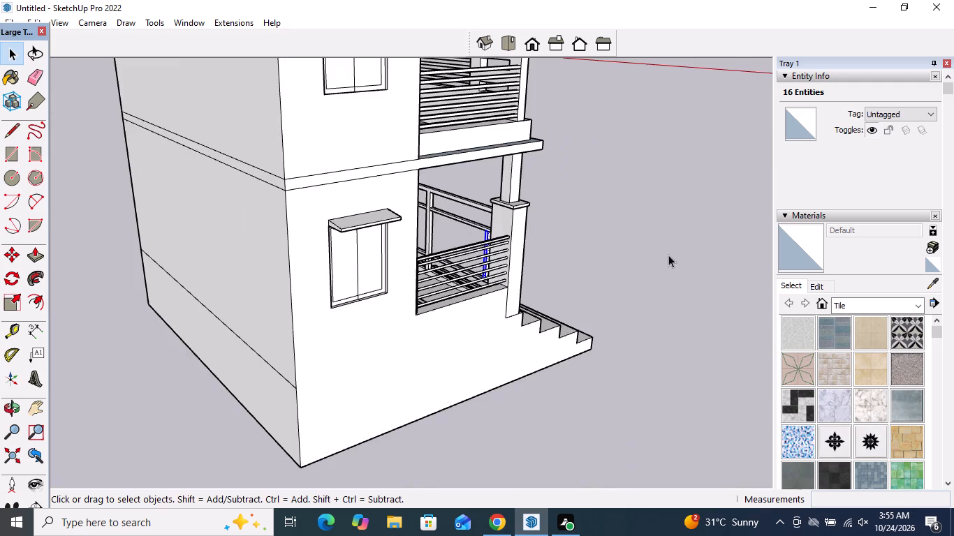
pyautogui.moveTo(668, 255); pyautogui.dragTo(75, 223, button='middle')
pyautogui.scroll(4, 530, 302)
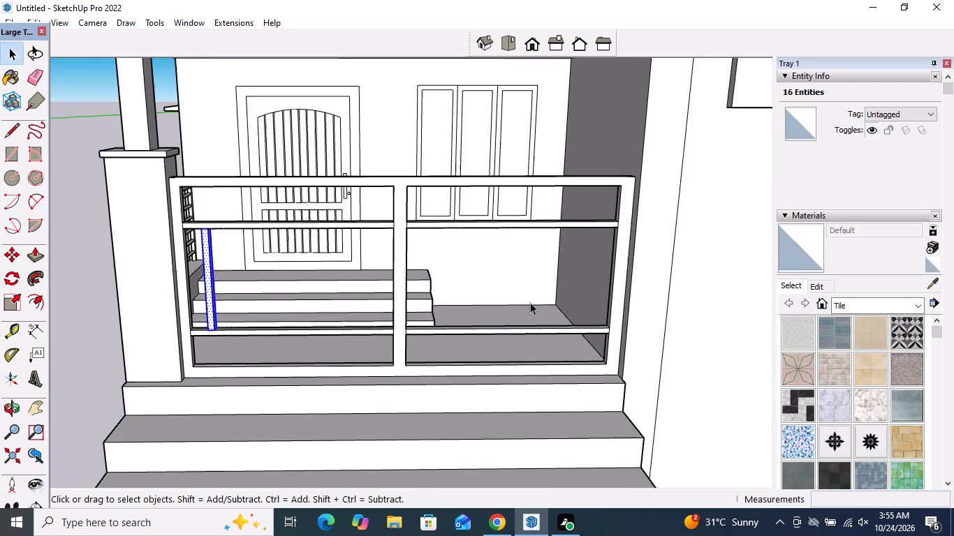
pyautogui.scroll(2, 530, 302)
pyautogui.click(11, 255)
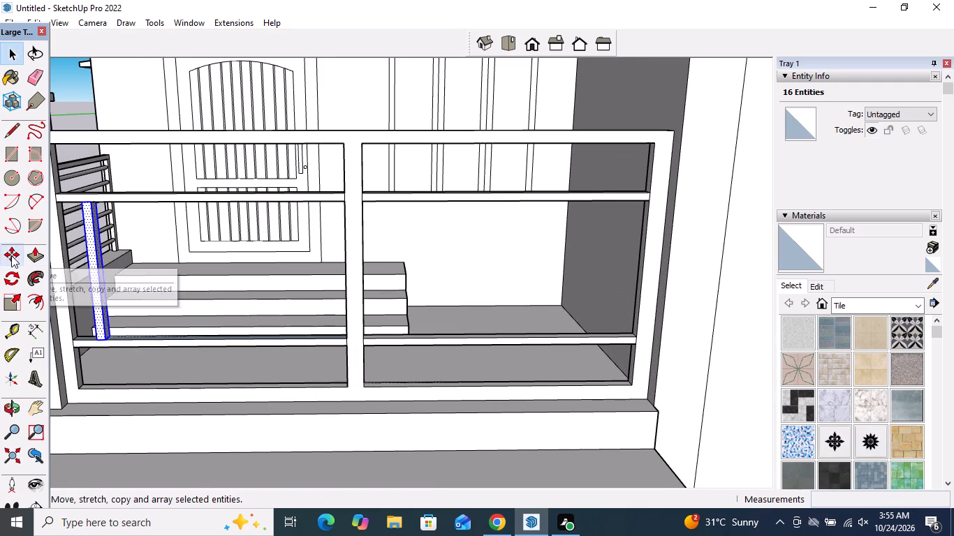
pyautogui.scroll(4, 109, 351)
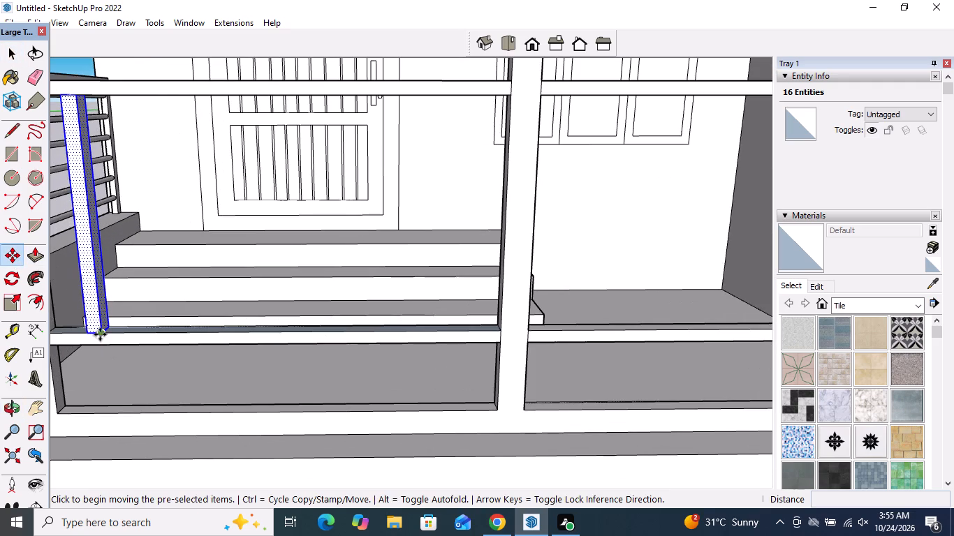
pyautogui.click(101, 334)
pyautogui.scroll(-5, 190, 348)
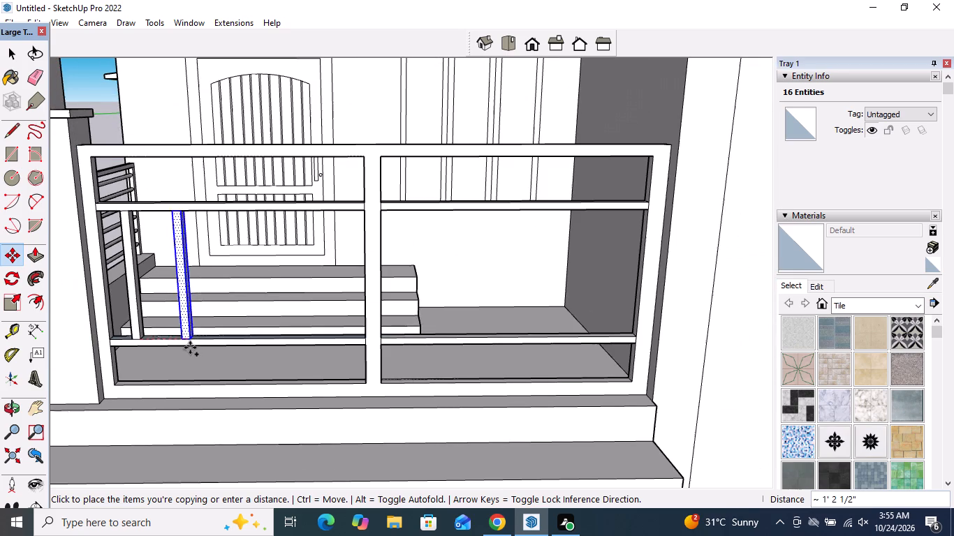
pyautogui.click(611, 333)
pyautogui.press('space')
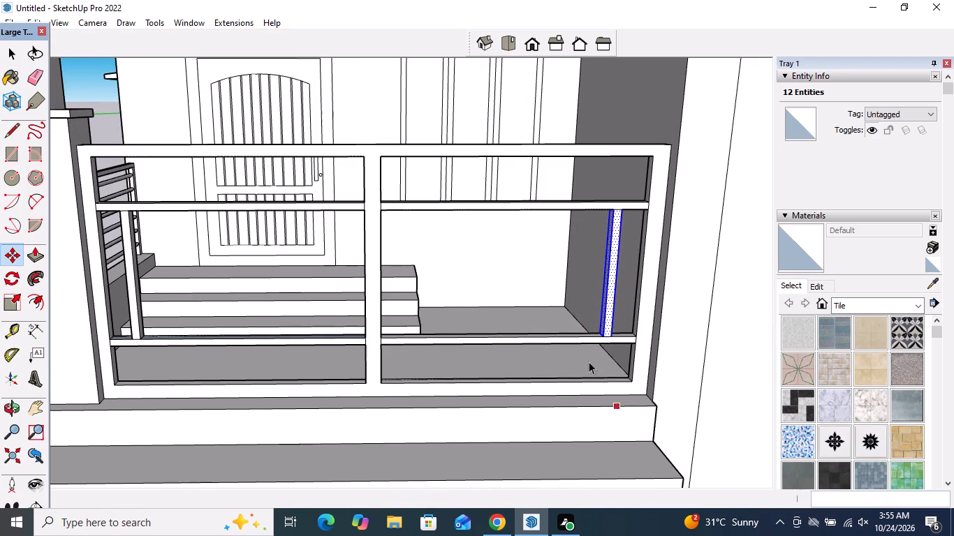
pyautogui.scroll(-6, 588, 362)
pyautogui.click(53, 209)
# Push/Pull the door-side baluster's inner face about 11' 4 3/8" to the far baluster, filling the space between the crossbars.
pyautogui.moveTo(526, 325); pyautogui.dragTo(515, 198, button='middle')
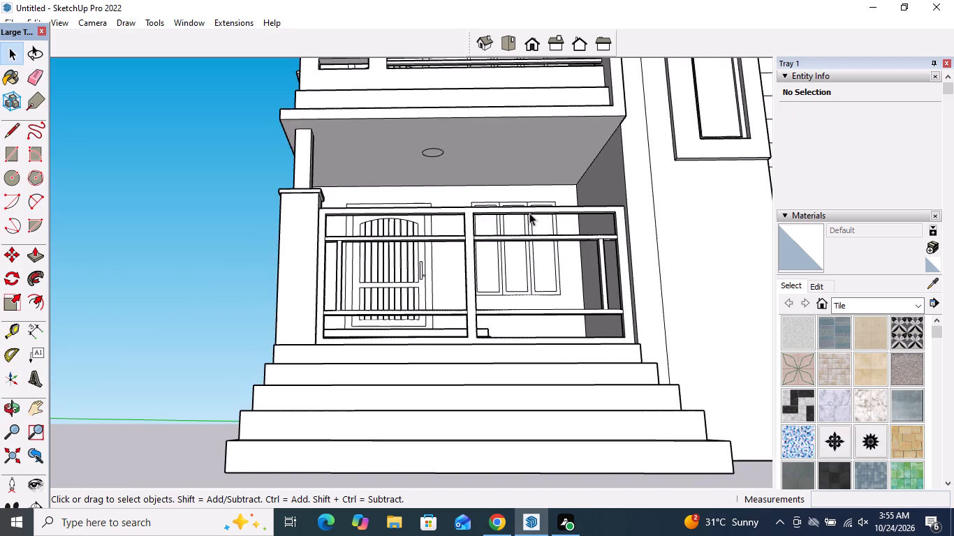
pyautogui.scroll(3, 529, 213)
pyautogui.moveTo(529, 237); pyautogui.dragTo(510, 270, button='middle')
pyautogui.scroll(3, 510, 271)
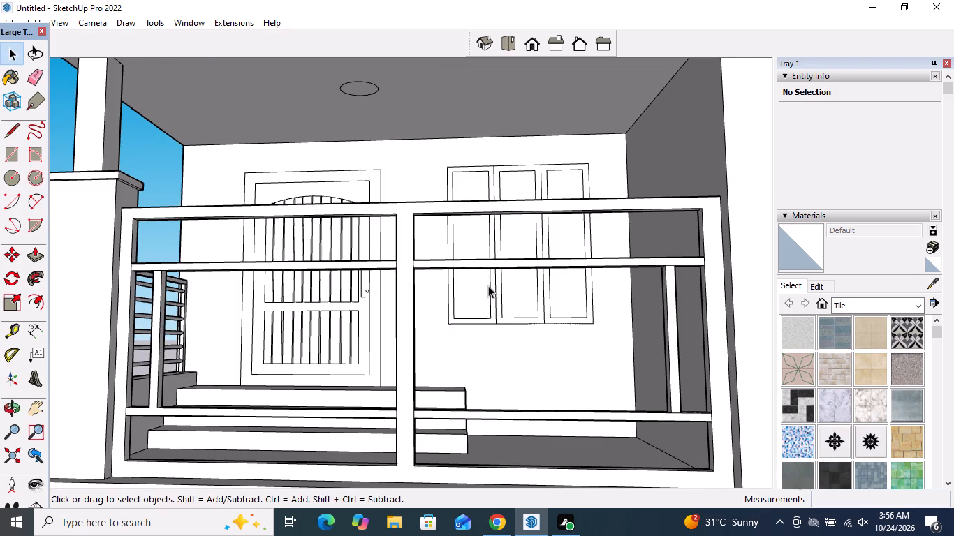
pyautogui.moveTo(222, 350); pyautogui.dragTo(111, 376, button='middle')
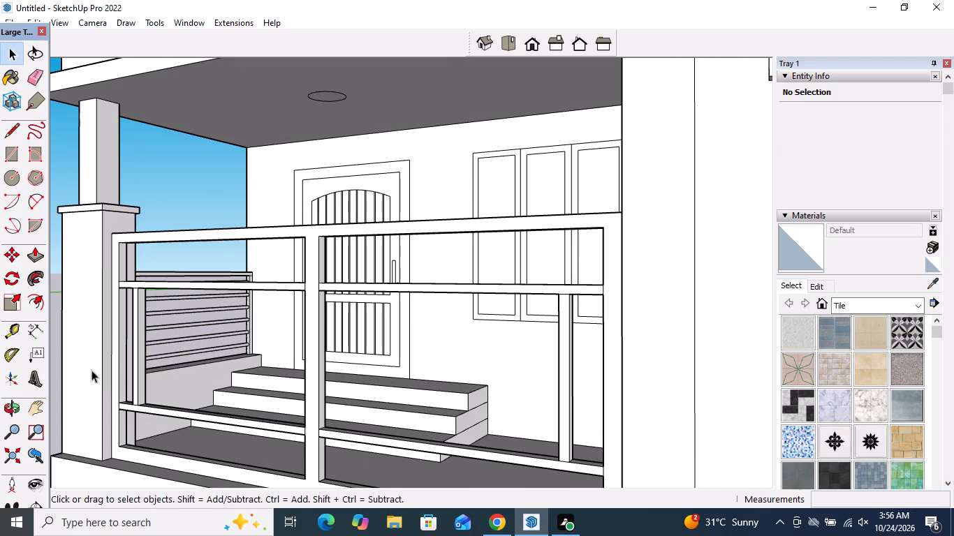
pyautogui.click(34, 249)
pyautogui.scroll(2, 179, 386)
pyautogui.click(133, 377)
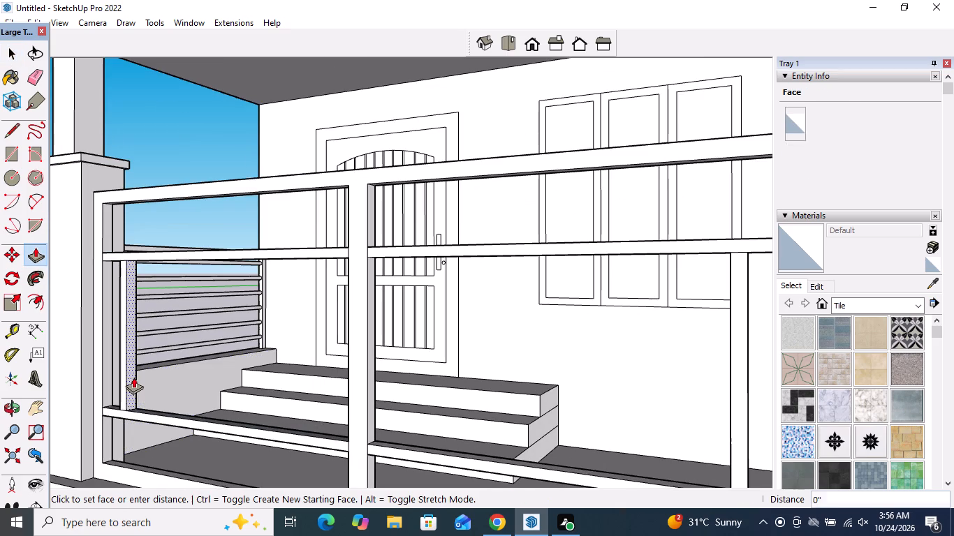
pyautogui.moveTo(165, 397); pyautogui.dragTo(180, 405, button='middle')
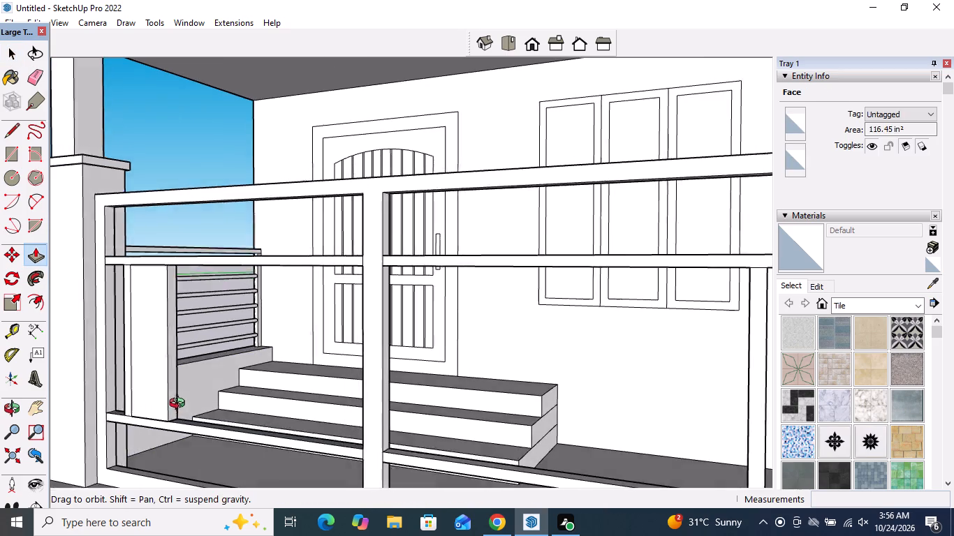
pyautogui.moveTo(180, 405); pyautogui.dragTo(427, 426, button='middle')
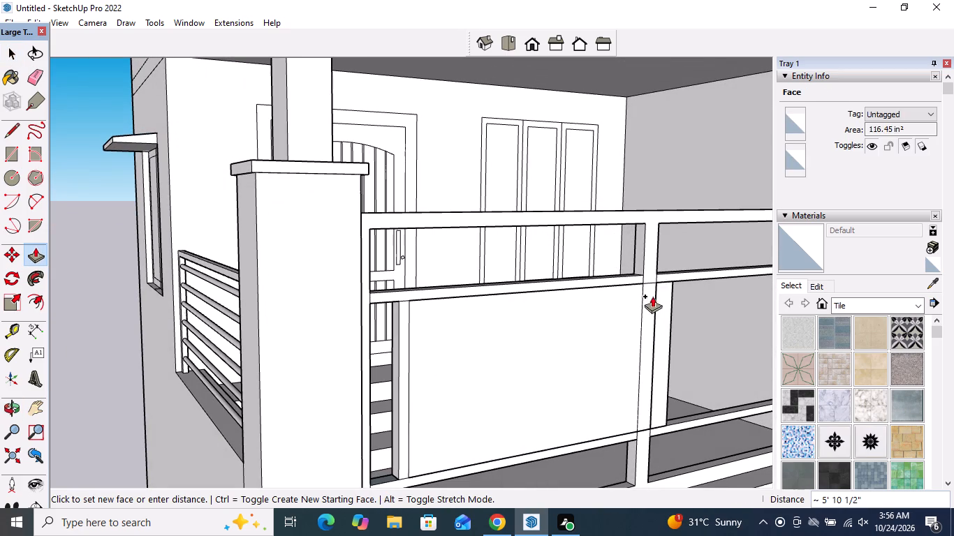
pyautogui.scroll(-7, 606, 302)
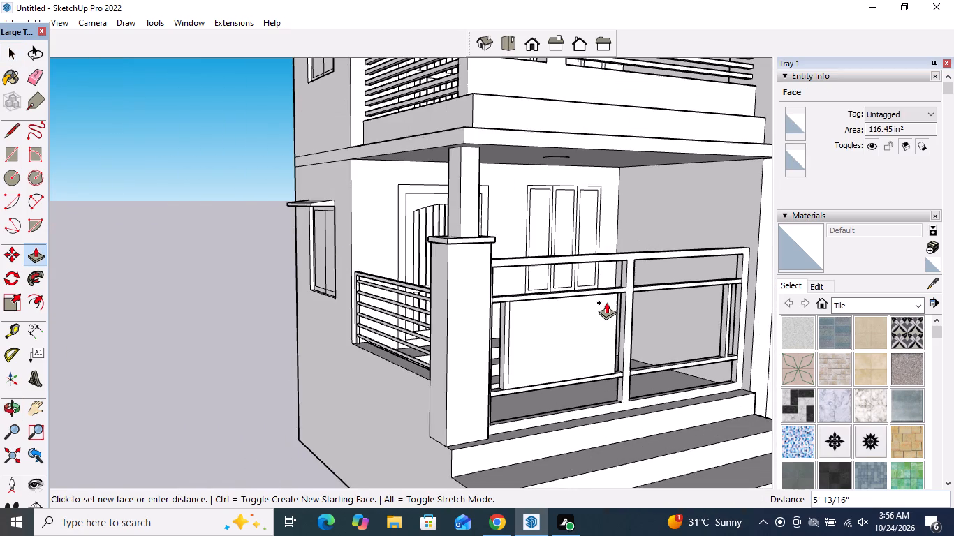
pyautogui.scroll(8, 717, 296)
pyautogui.click(733, 294)
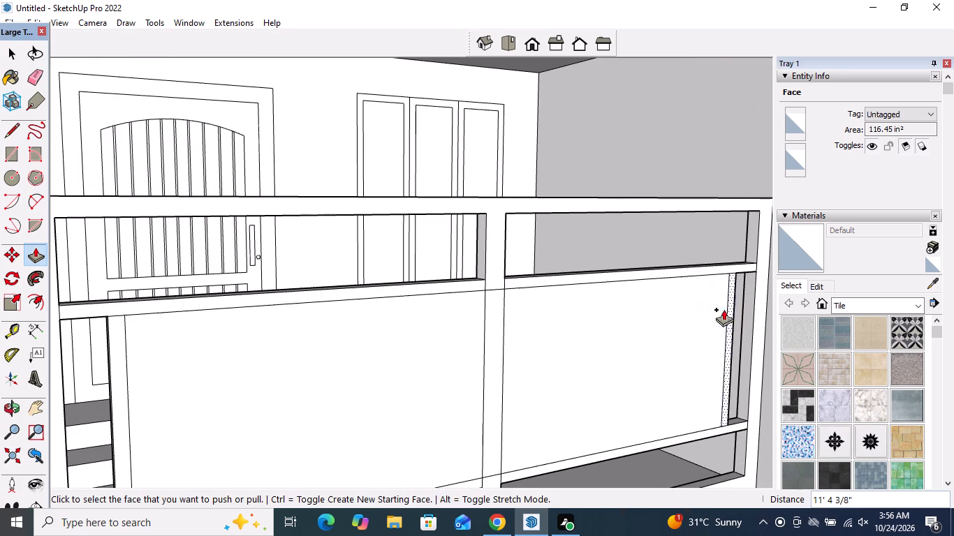
pyautogui.press('space')
# Copy the infill panel's two front top edges, either side of the middle post, about 3' 2" down to the lower crossbar.
pyautogui.scroll(-6, 552, 320)
pyautogui.moveTo(567, 348); pyautogui.dragTo(359, 326, button='middle')
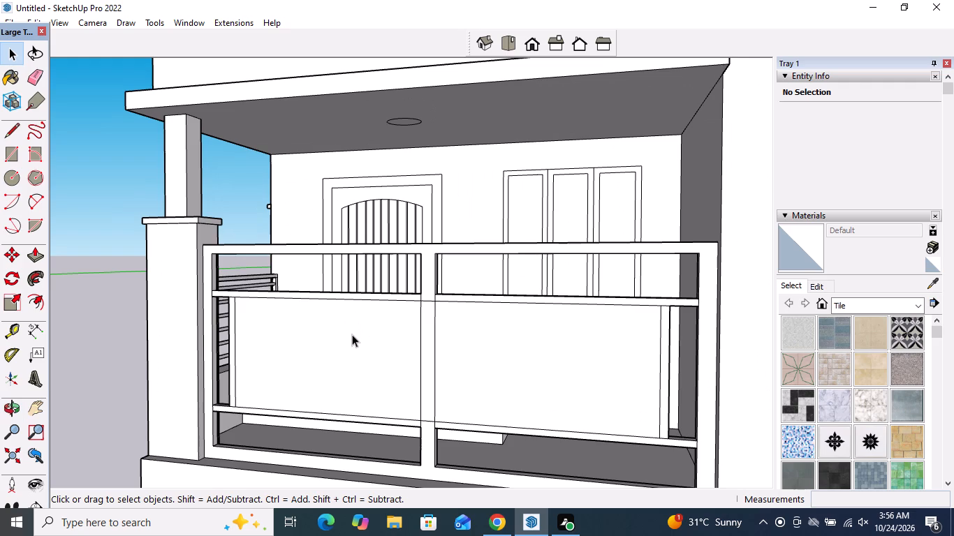
pyautogui.scroll(1, 352, 334)
pyautogui.click(300, 295)
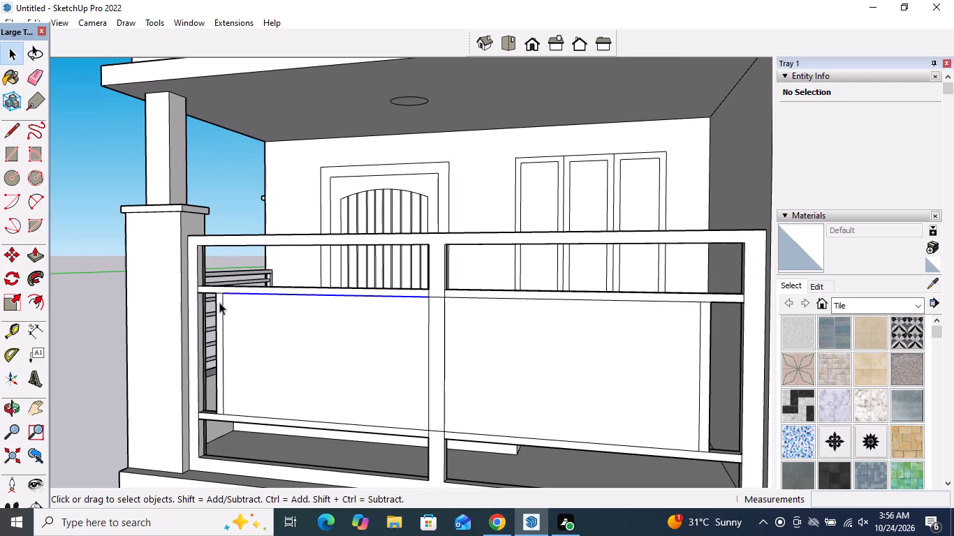
pyautogui.click(15, 250)
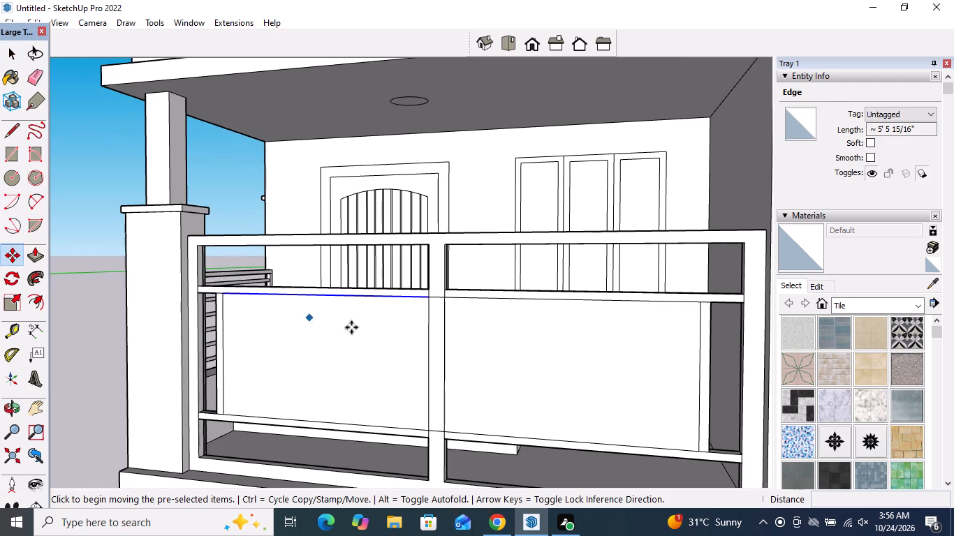
pyautogui.press('Escape')
pyautogui.press('space')
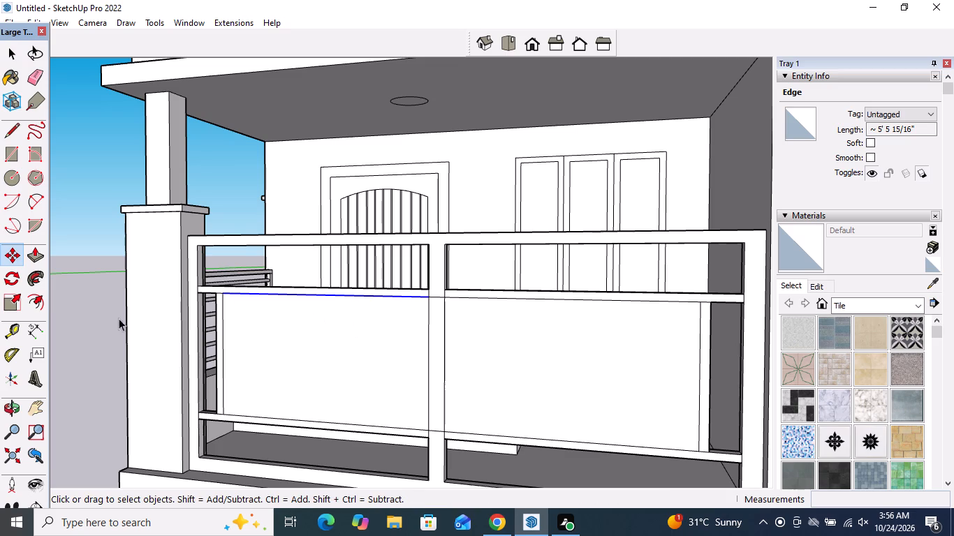
pyautogui.keyDown('ctrl'); pyautogui.click(491, 299); pyautogui.keyUp('ctrl')
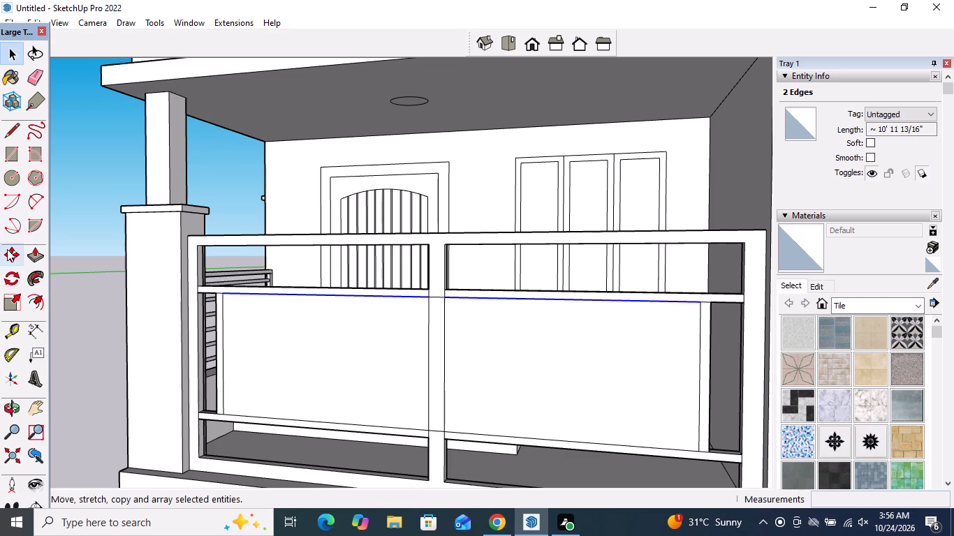
pyautogui.click(9, 255)
pyautogui.scroll(3, 464, 324)
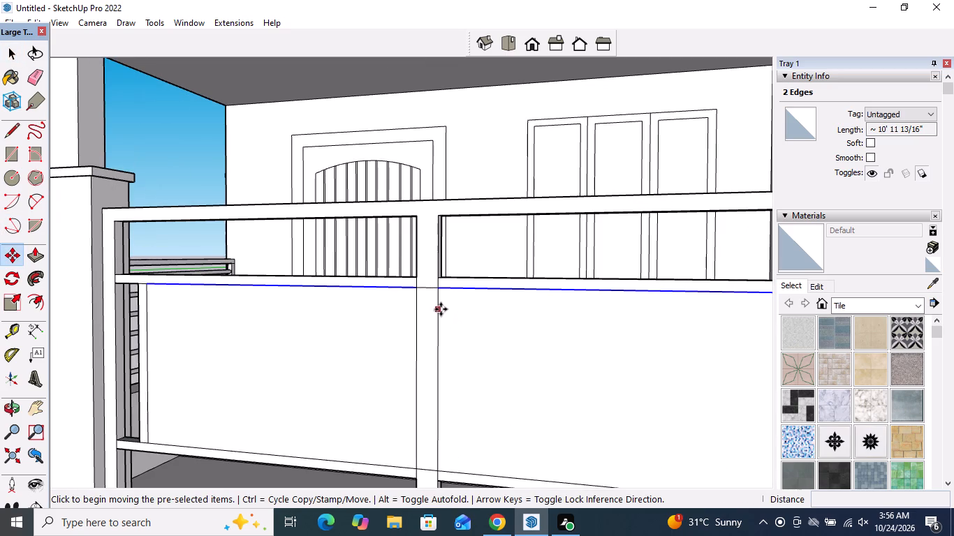
pyautogui.click(439, 289)
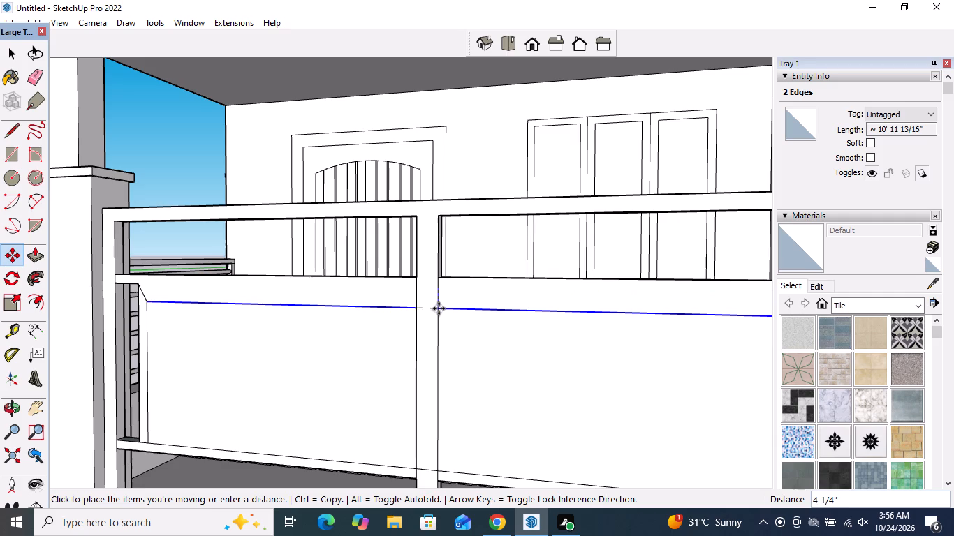
pyautogui.scroll(-3, 439, 308)
pyautogui.scroll(4, 439, 419)
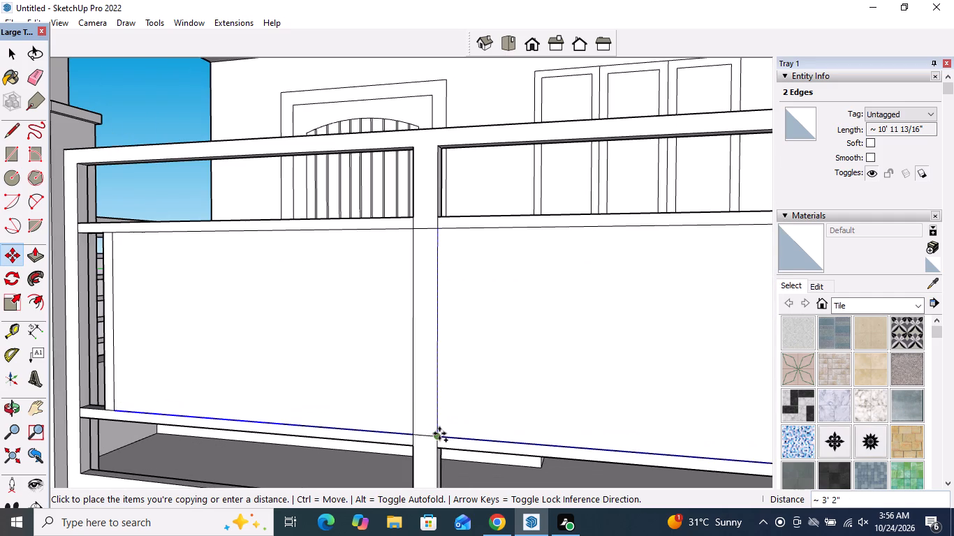
pyautogui.click(439, 434)
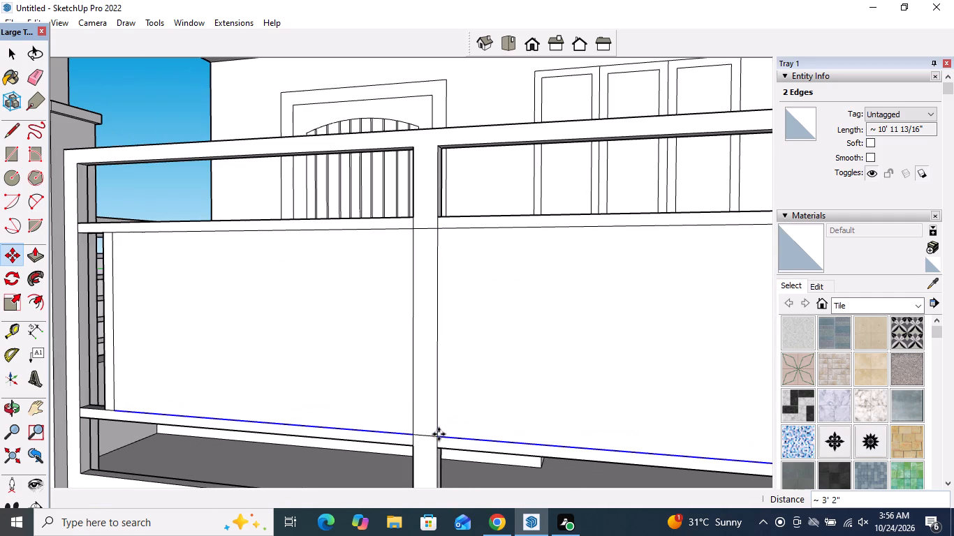
# Divide the edge copies into an array of 10 equal intervals across the height of the infill panel.
pyautogui.hotkey('shift', '/')
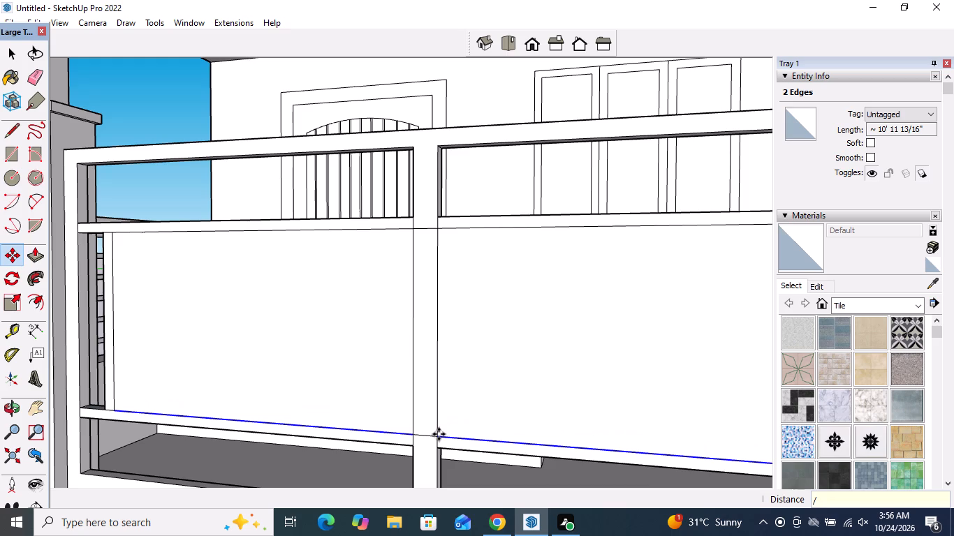
pyautogui.write('10')
pyautogui.press('Return')
pyautogui.press('space')
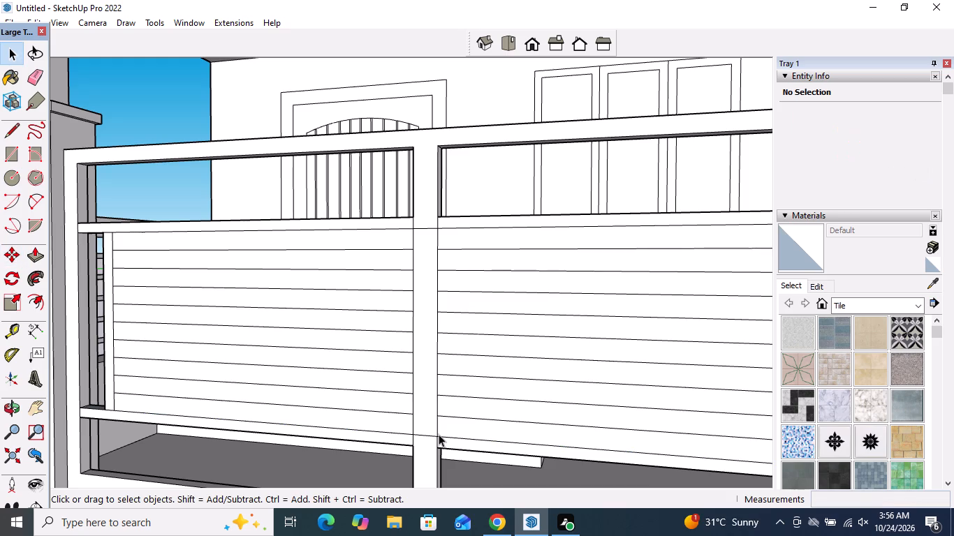
# Examine the horizontally divided railing panel from several angles and up close at its door-side end.
pyautogui.scroll(-9, 373, 372)
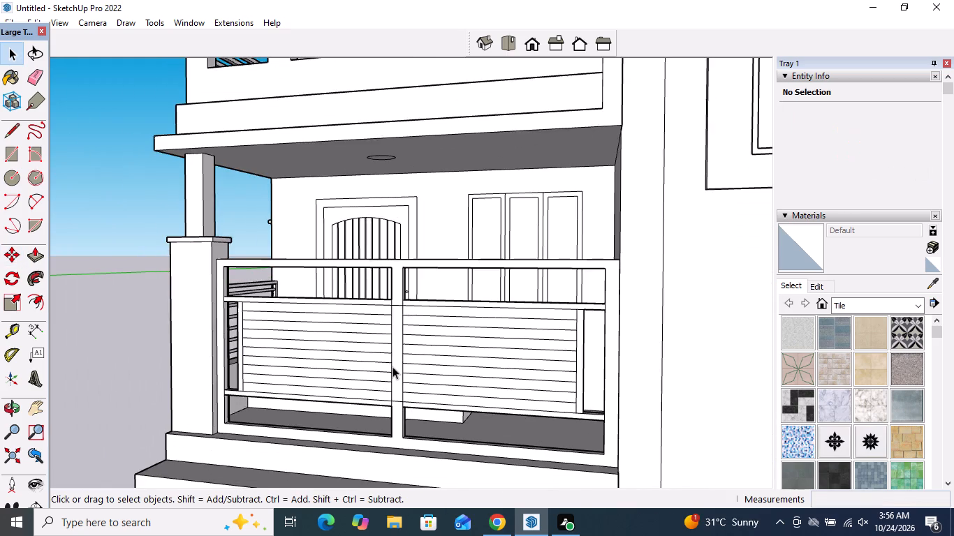
pyautogui.moveTo(392, 366); pyautogui.dragTo(564, 382, button='middle')
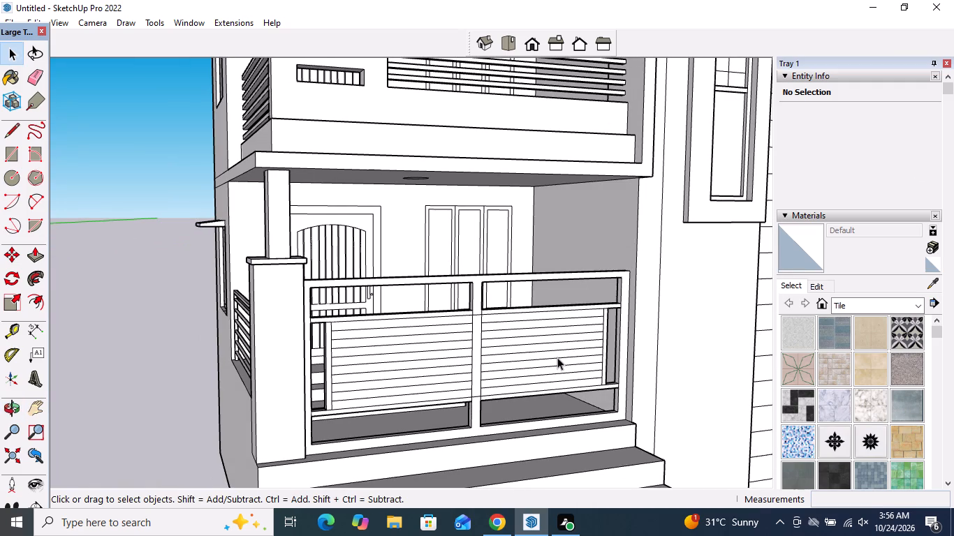
pyautogui.moveTo(556, 356); pyautogui.dragTo(550, 356, button='middle')
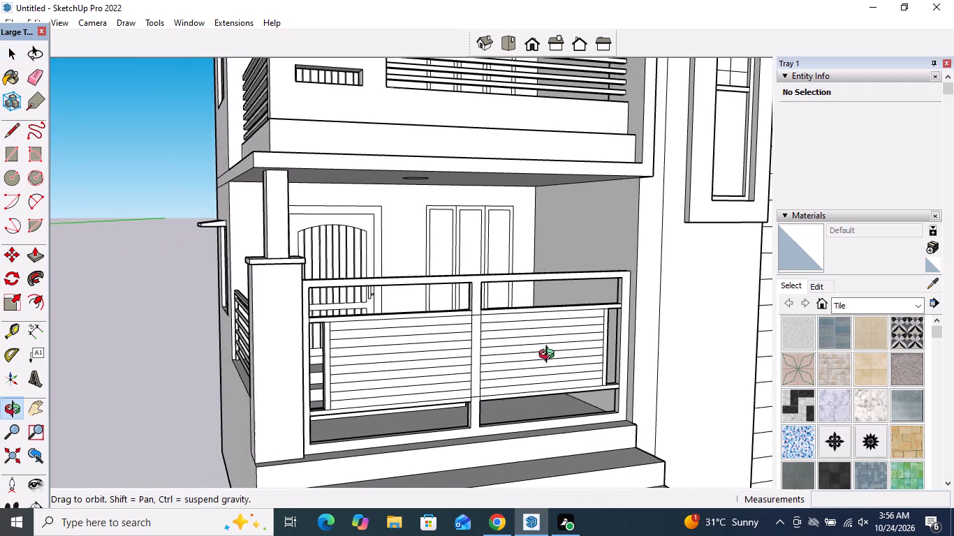
pyautogui.moveTo(550, 356); pyautogui.dragTo(422, 347, button='middle')
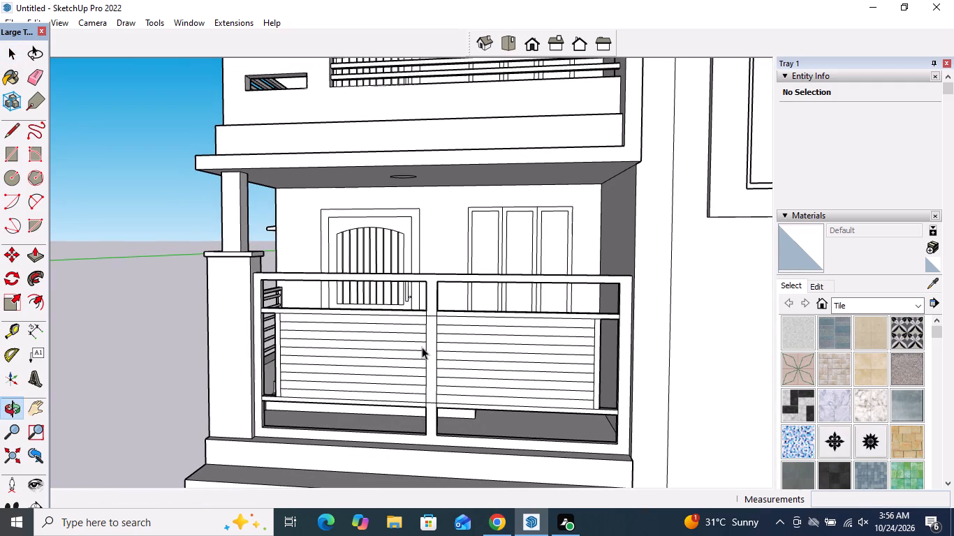
pyautogui.scroll(9, 263, 364)
pyautogui.moveTo(270, 399); pyautogui.dragTo(268, 342, button='middle')
pyautogui.scroll(3, 299, 122)
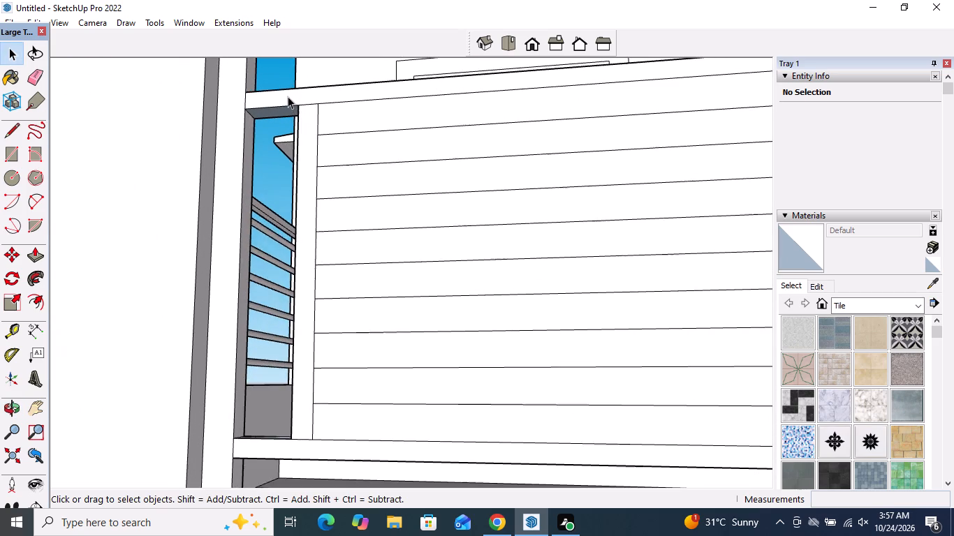
# Draw a mid-depth line along the upper crossbar's underside, spanning the gap between the door-side post and end baluster.
pyautogui.scroll(3, 288, 96)
pyautogui.click(17, 132)
pyautogui.scroll(1, 320, 110)
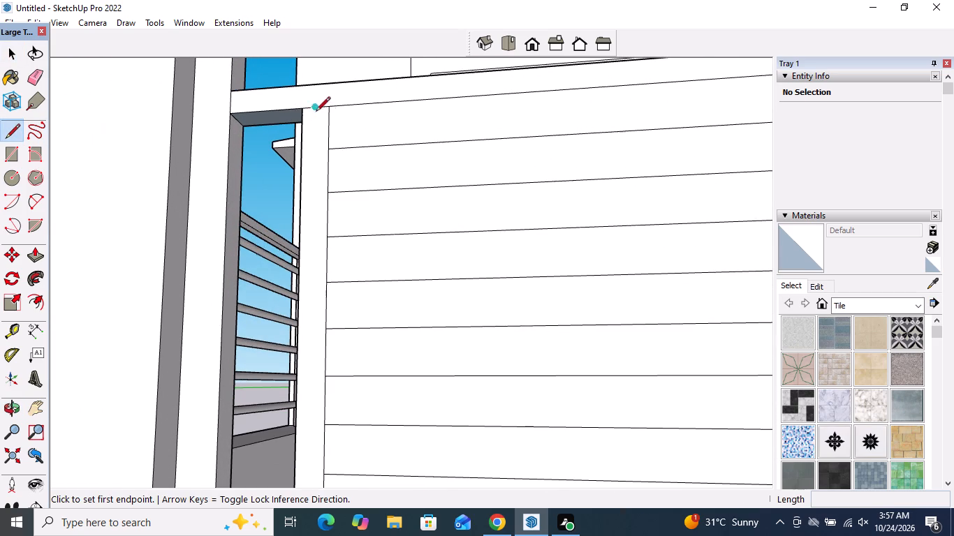
pyautogui.scroll(3, 316, 112)
pyautogui.scroll(-5, 253, 177)
pyautogui.scroll(-16, 219, 200)
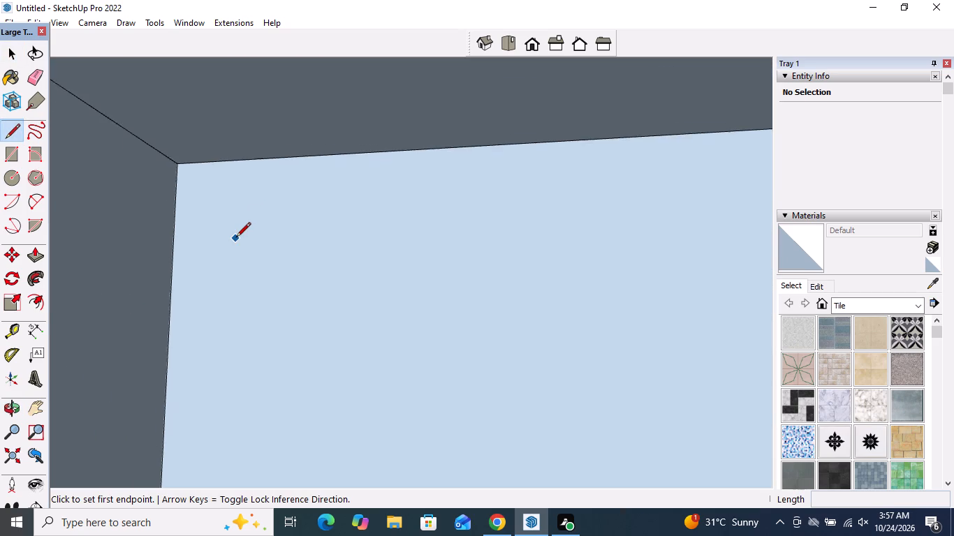
pyautogui.scroll(-20, 236, 238)
pyautogui.scroll(-20, 236, 238)
pyautogui.scroll(-1, 236, 238)
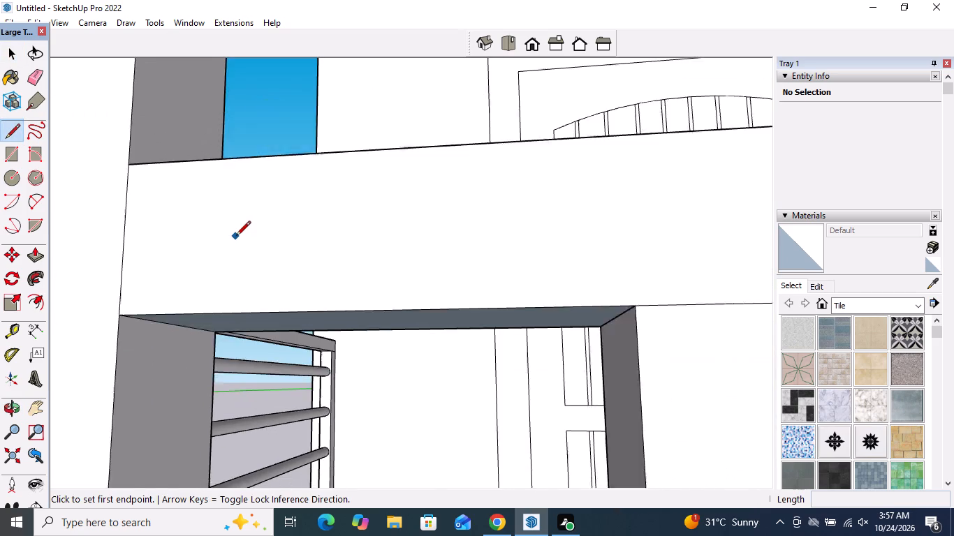
pyautogui.scroll(-6, 236, 237)
pyautogui.moveTo(240, 250); pyautogui.dragTo(249, 168, button='middle')
pyautogui.scroll(4, 219, 295)
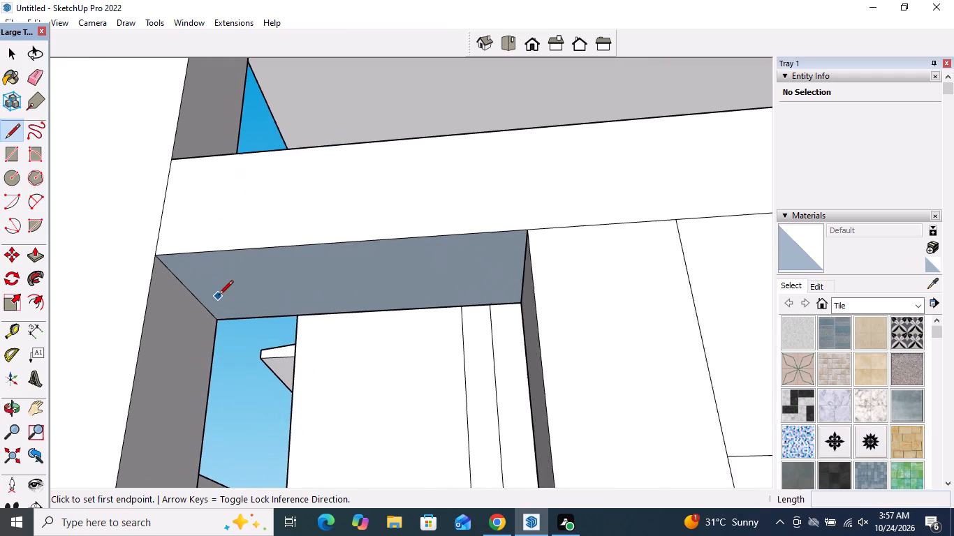
pyautogui.click(187, 292)
pyautogui.moveTo(271, 283); pyautogui.dragTo(331, 285, button='middle')
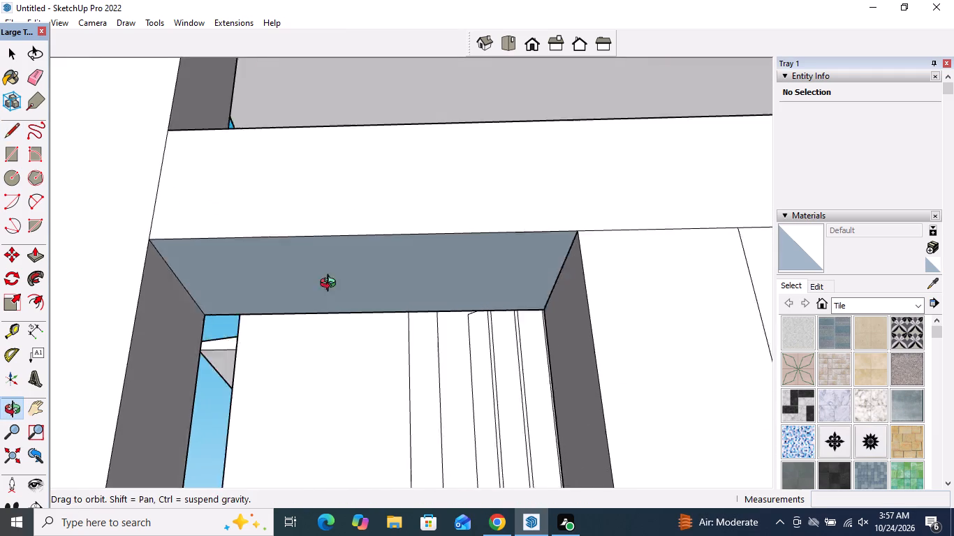
pyautogui.moveTo(331, 285); pyautogui.dragTo(362, 281, button='middle')
pyautogui.click(554, 291)
# Draw a vertical line about 3' 2" down the door-side baluster's side face to the lower crossbar.
pyautogui.scroll(-2, 539, 269)
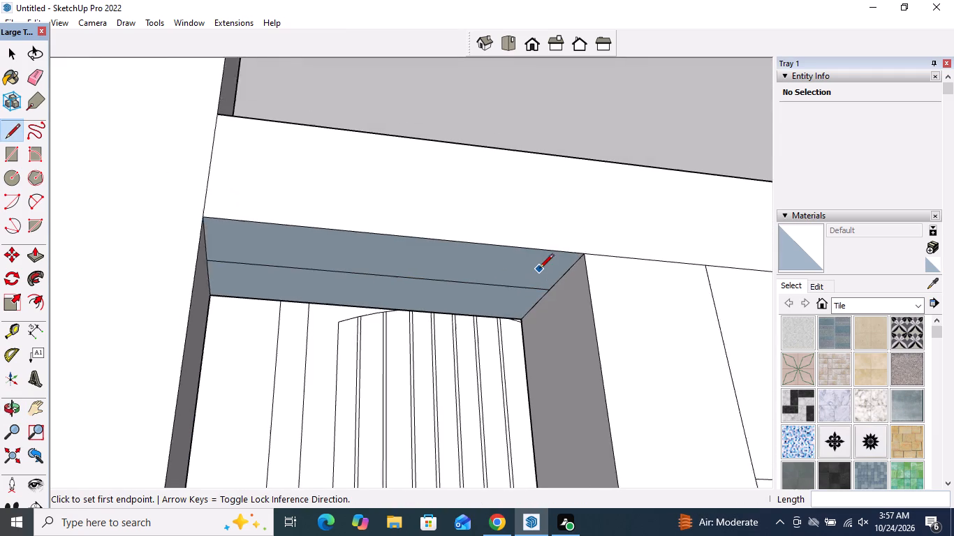
pyautogui.scroll(-10, 539, 269)
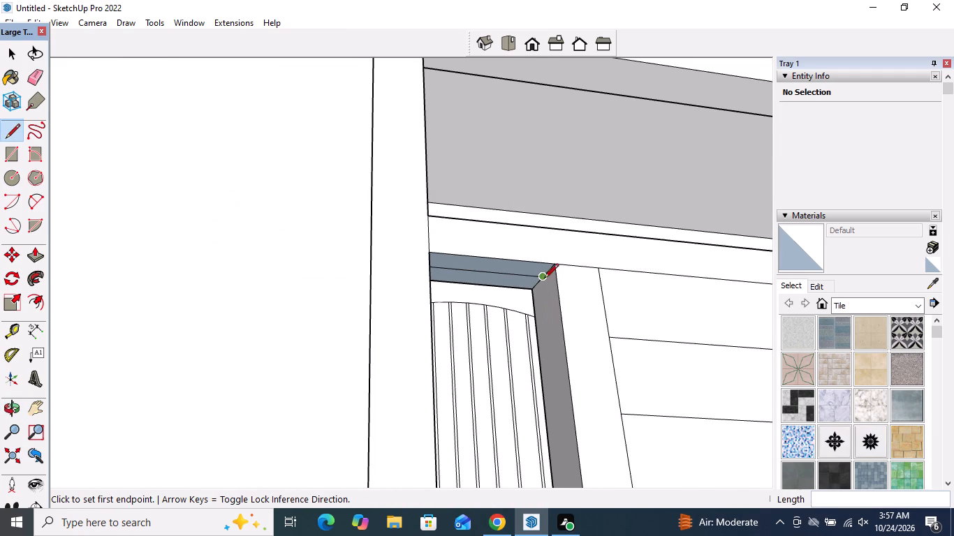
pyautogui.click(544, 279)
pyautogui.scroll(-17, 545, 315)
pyautogui.scroll(-5, 545, 315)
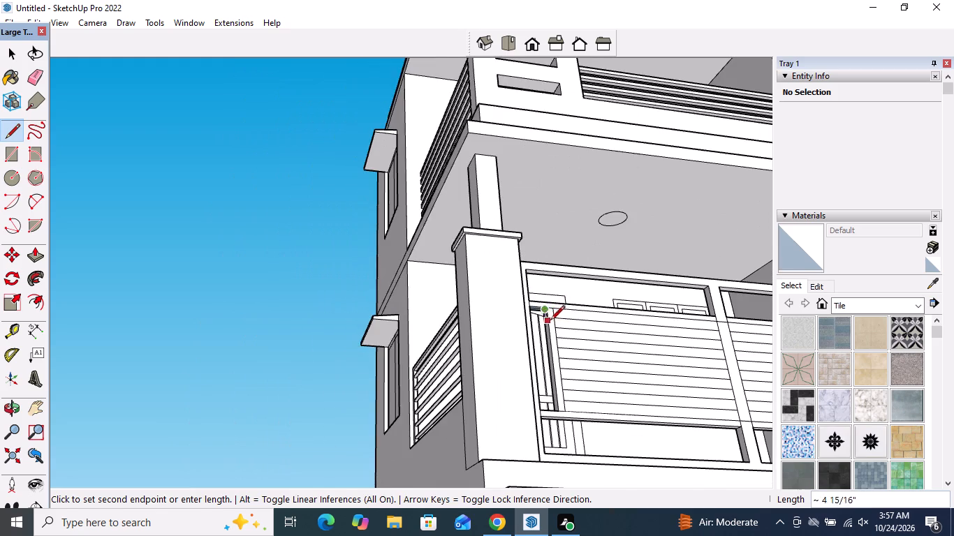
pyautogui.moveTo(550, 325); pyautogui.dragTo(554, 464, button='middle')
pyautogui.scroll(-6, 546, 405)
pyautogui.scroll(2, 545, 460)
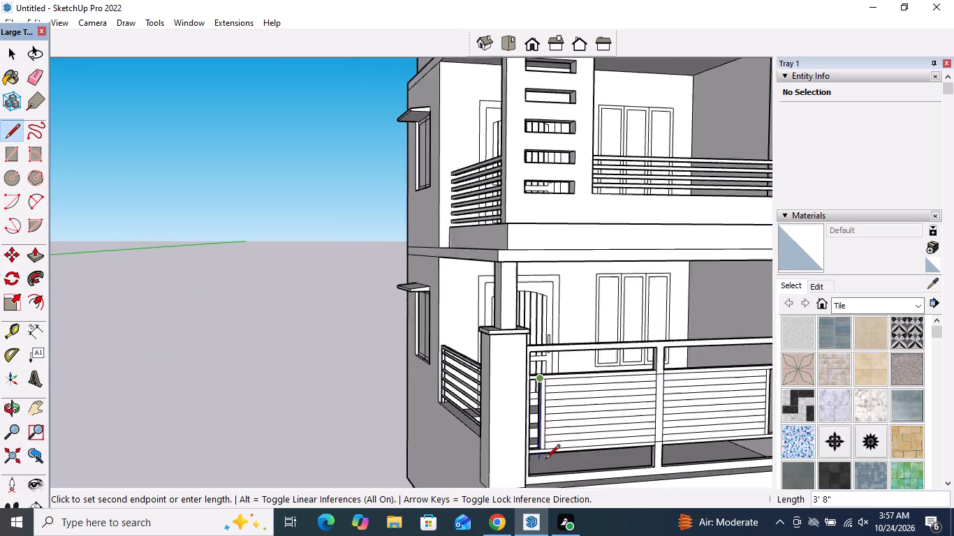
pyautogui.scroll(20, 545, 460)
pyautogui.scroll(2, 545, 460)
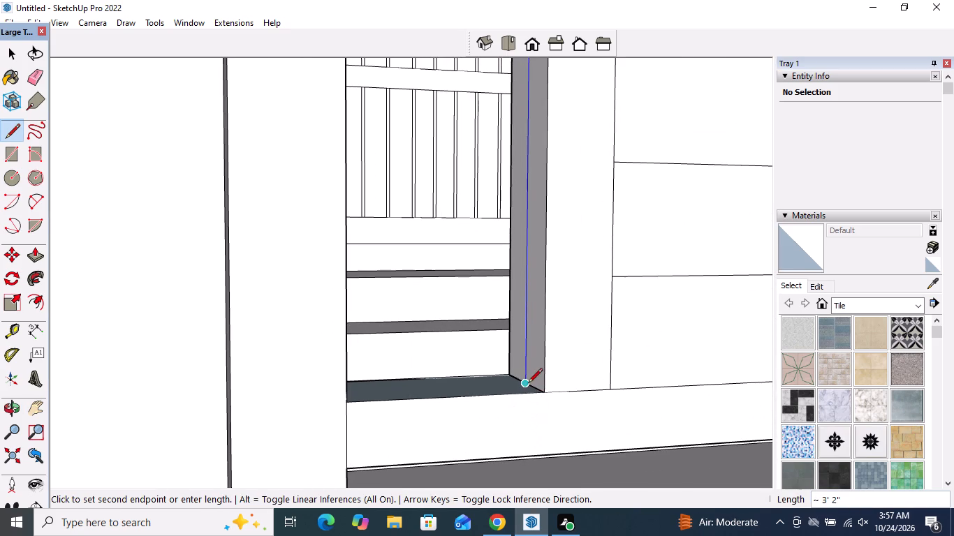
pyautogui.click(528, 382)
# Draw a mid-depth line across the lower crossbar's top face from the door-side baluster to the end post.
pyautogui.moveTo(528, 382); pyautogui.dragTo(413, 428, button='middle')
pyautogui.scroll(4, 421, 412)
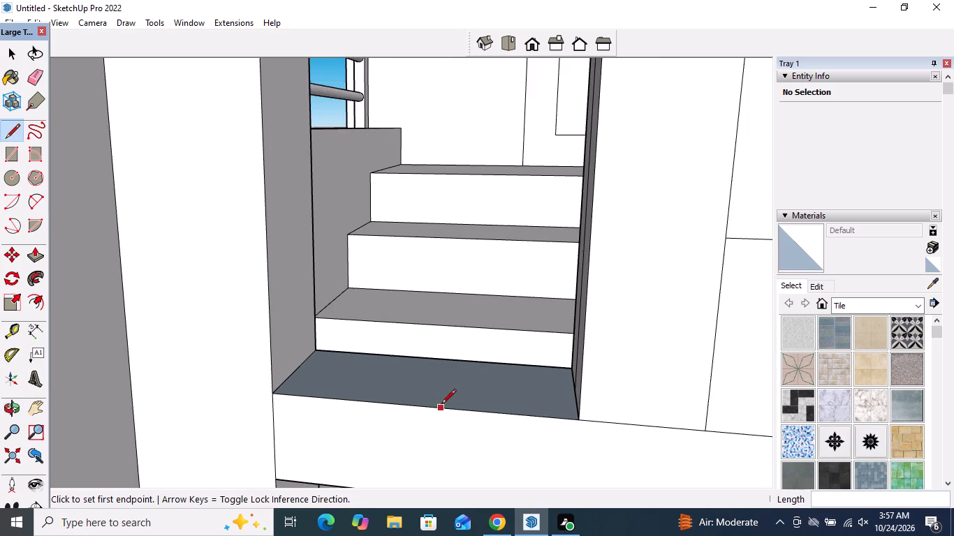
pyautogui.moveTo(441, 405); pyautogui.dragTo(471, 434, button='middle')
pyautogui.scroll(4, 501, 396)
pyautogui.click(603, 373)
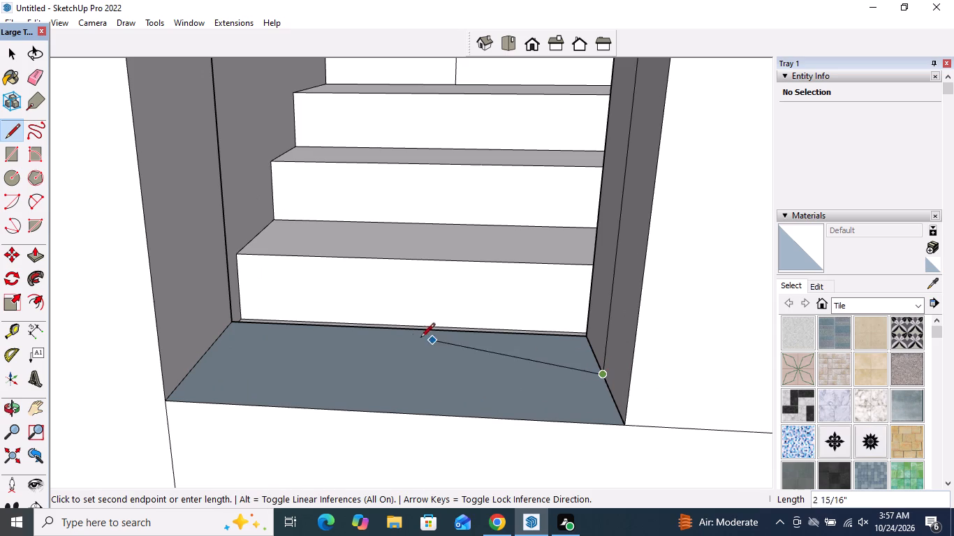
pyautogui.click(203, 356)
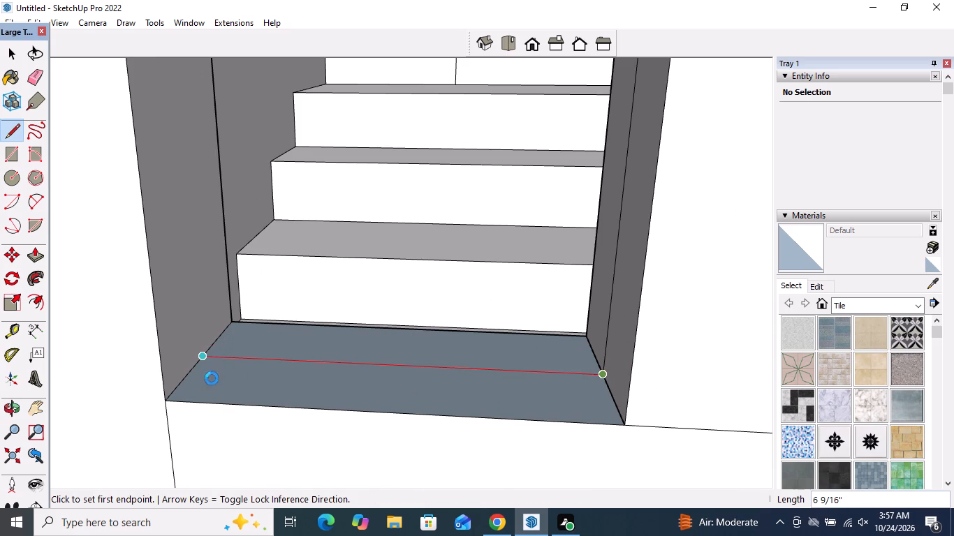
# Draw a vertical line about 3' 2" up the door-side end post, closing the outline into a face filling the gap.
pyautogui.scroll(-5, 212, 380)
pyautogui.click(207, 362)
pyautogui.scroll(-7, 202, 337)
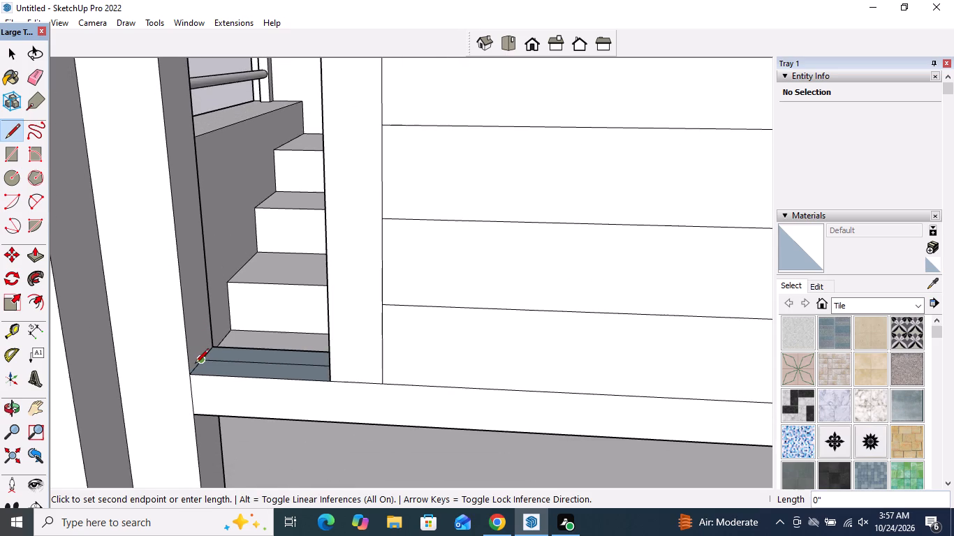
pyautogui.scroll(-4, 195, 364)
pyautogui.scroll(1, 198, 363)
pyautogui.moveTo(198, 362); pyautogui.dragTo(193, 327, button='middle')
pyautogui.scroll(-11, 193, 327)
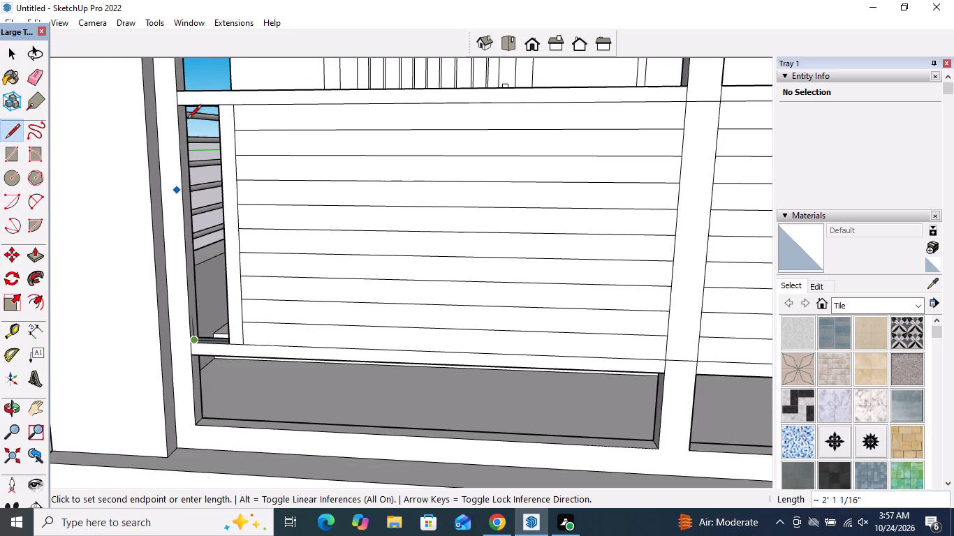
pyautogui.scroll(5, 193, 82)
pyautogui.moveTo(173, 131); pyautogui.dragTo(178, 57, button='middle')
pyautogui.scroll(5, 185, 154)
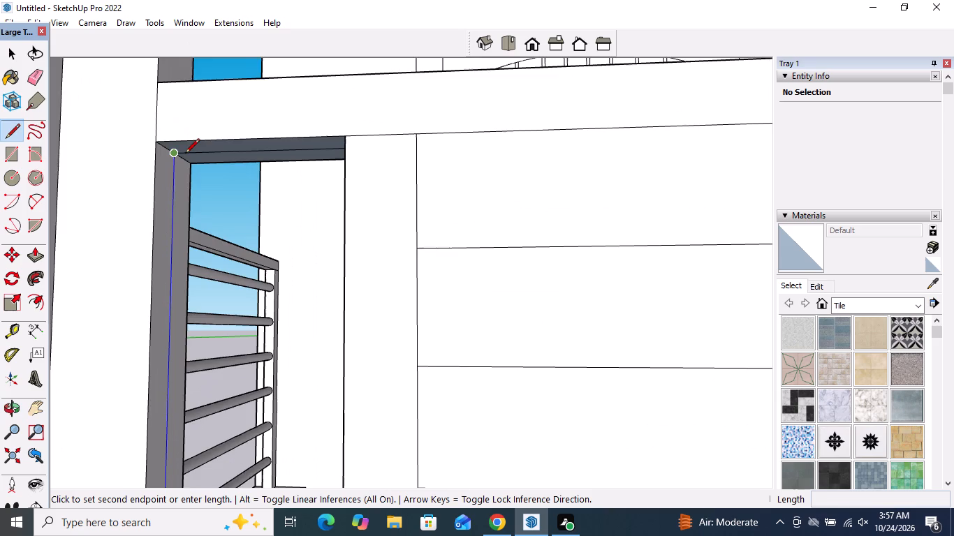
pyautogui.scroll(4, 185, 154)
pyautogui.click(167, 158)
pyautogui.press('space')
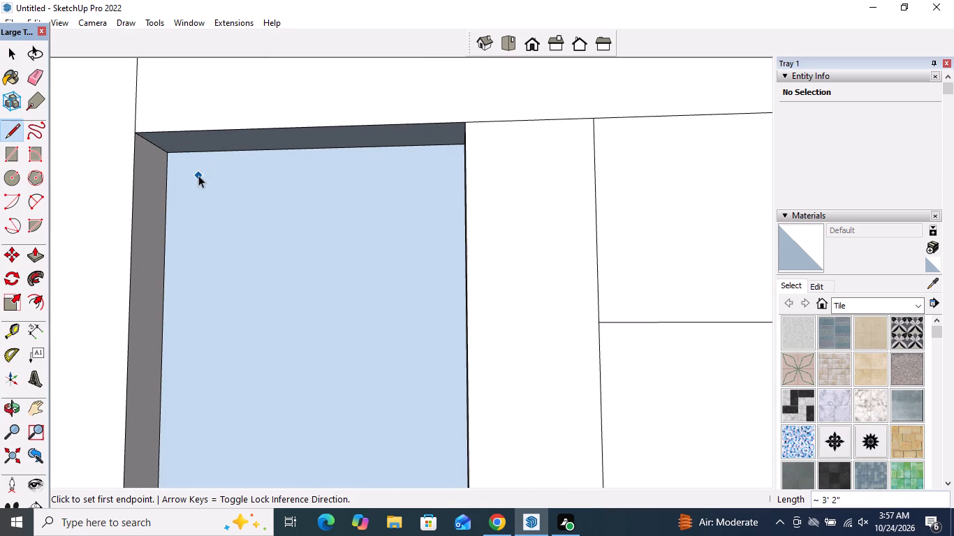
# Draw a mid-depth line about 7 7/16" along the upper crossbar's underside, from the far end post to its adjacent baluster.
pyautogui.scroll(-20, 199, 175)
pyautogui.scroll(-9, 199, 175)
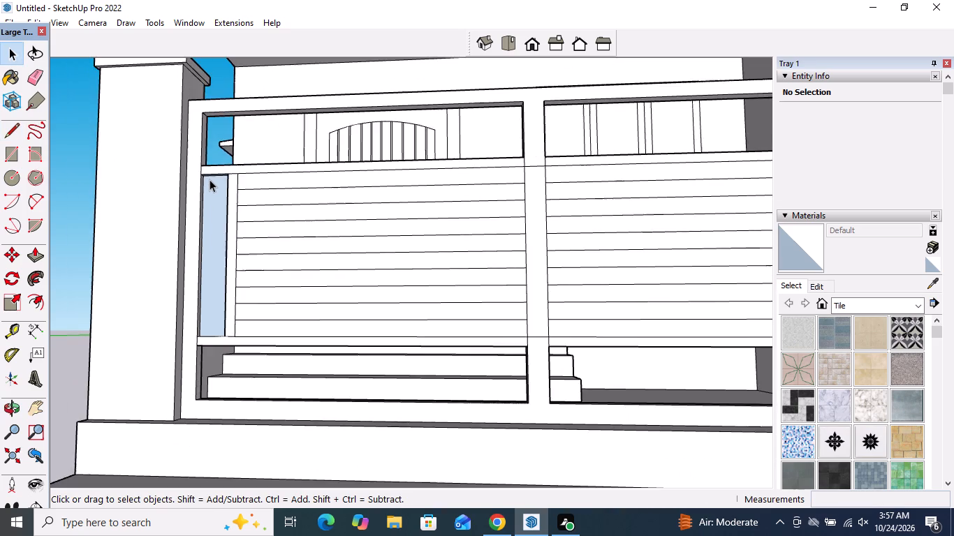
pyautogui.click(10, 131)
pyautogui.scroll(-6, 149, 216)
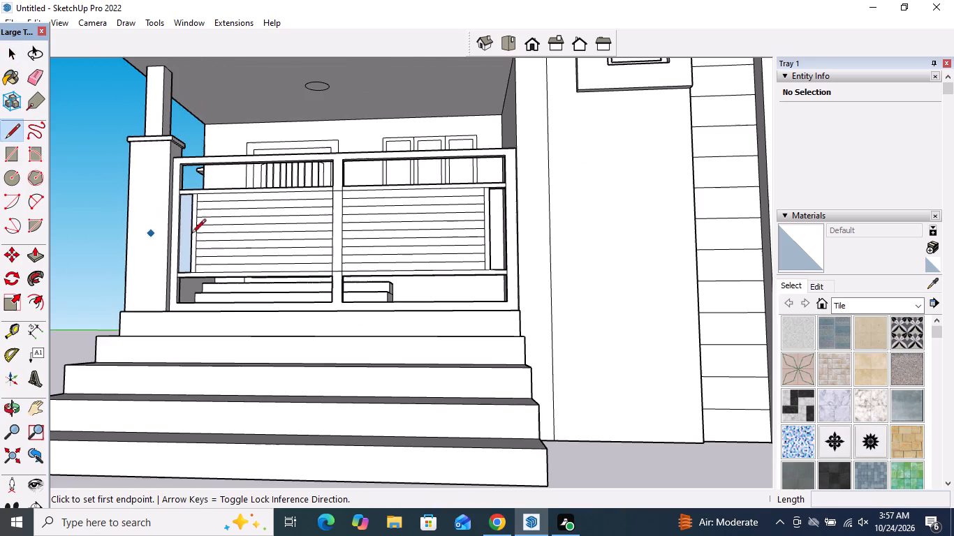
pyautogui.scroll(10, 492, 195)
pyautogui.moveTo(500, 195); pyautogui.dragTo(579, 177, button='middle')
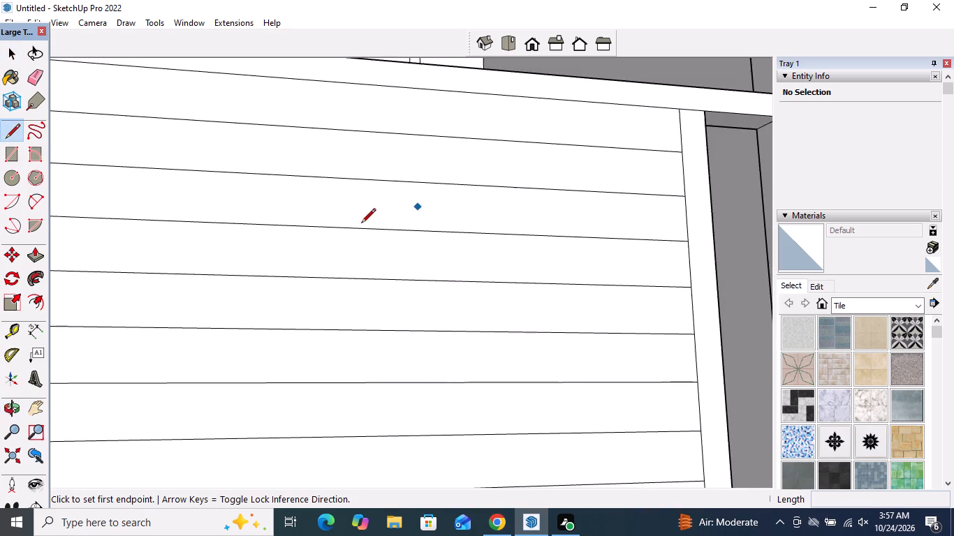
pyautogui.scroll(-6, 355, 225)
pyautogui.scroll(13, 608, 168)
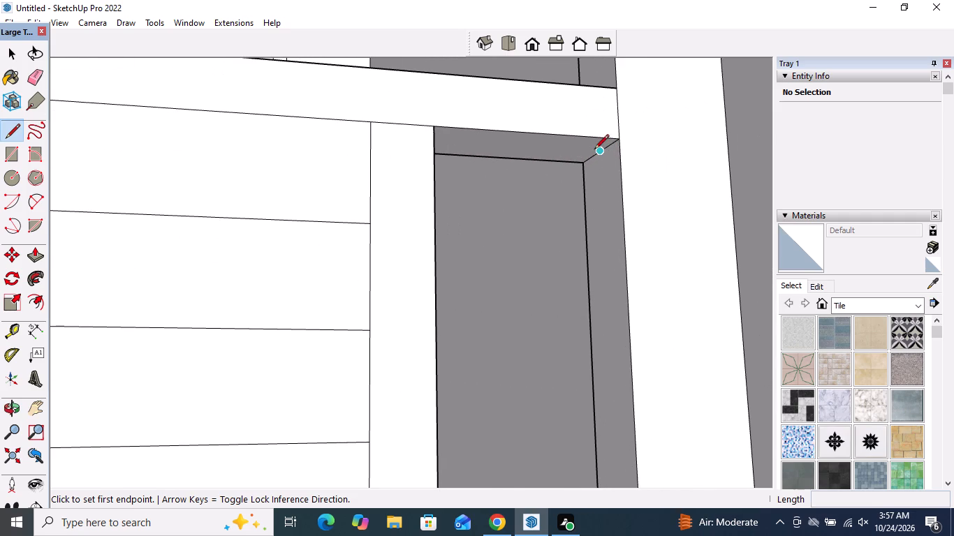
pyautogui.click(596, 154)
pyautogui.moveTo(551, 146); pyautogui.dragTo(399, 149, button='middle')
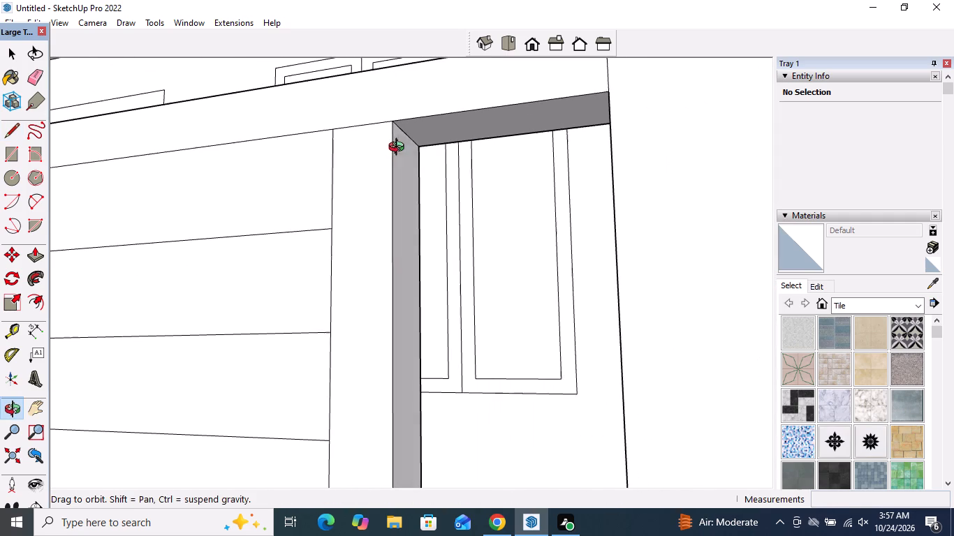
pyautogui.moveTo(399, 149); pyautogui.dragTo(398, 149, button='middle')
pyautogui.scroll(8, 406, 136)
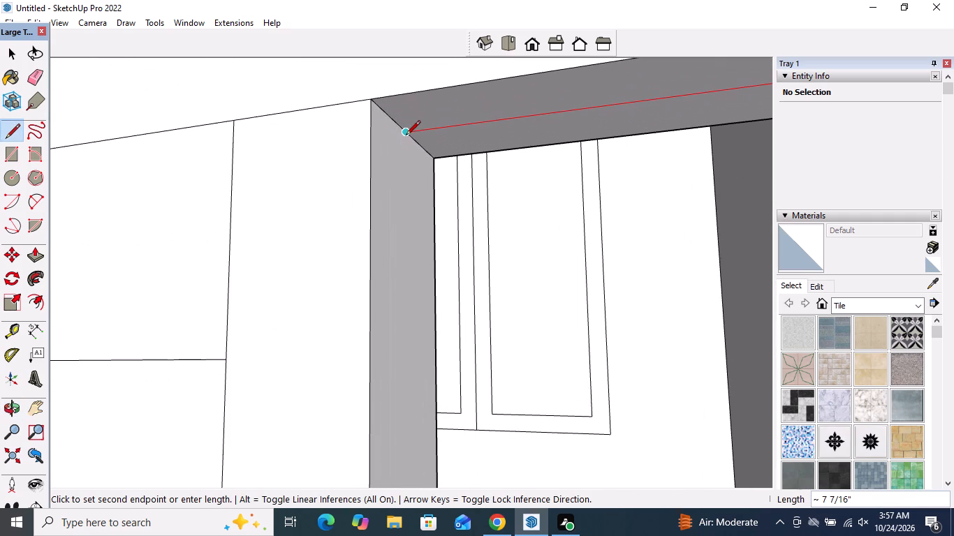
pyautogui.click(406, 136)
# Draw a vertical line about 3' 2" down the far baluster's side face to the lower crossbar.
pyautogui.click(406, 132)
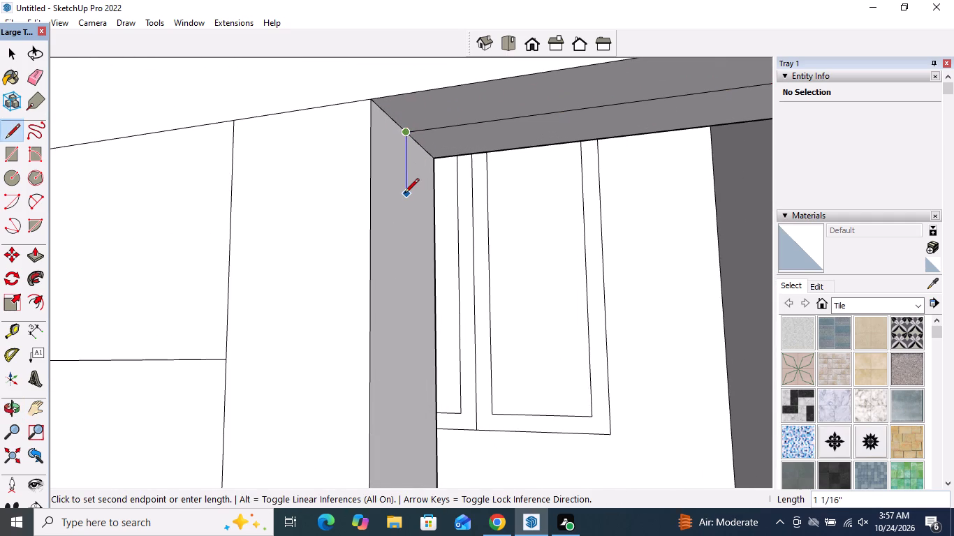
pyautogui.scroll(-20, 404, 194)
pyautogui.scroll(-8, 404, 194)
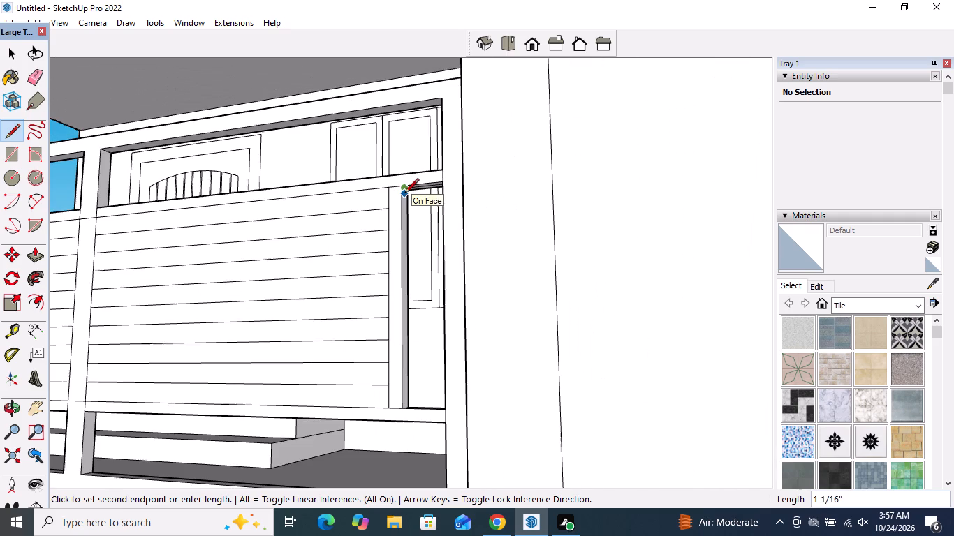
pyautogui.middleClick(404, 194)
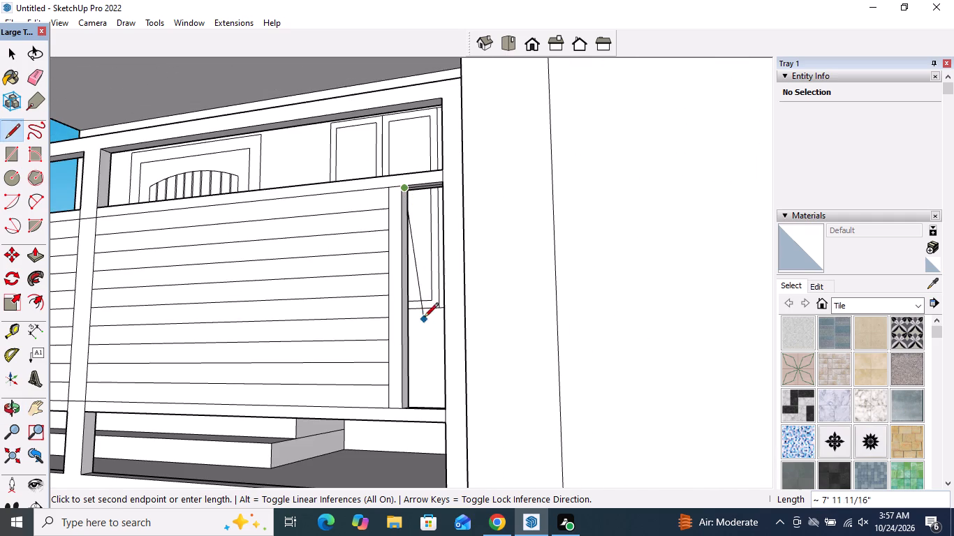
pyautogui.scroll(4, 402, 221)
pyautogui.scroll(10, 420, 167)
pyautogui.scroll(-4, 386, 180)
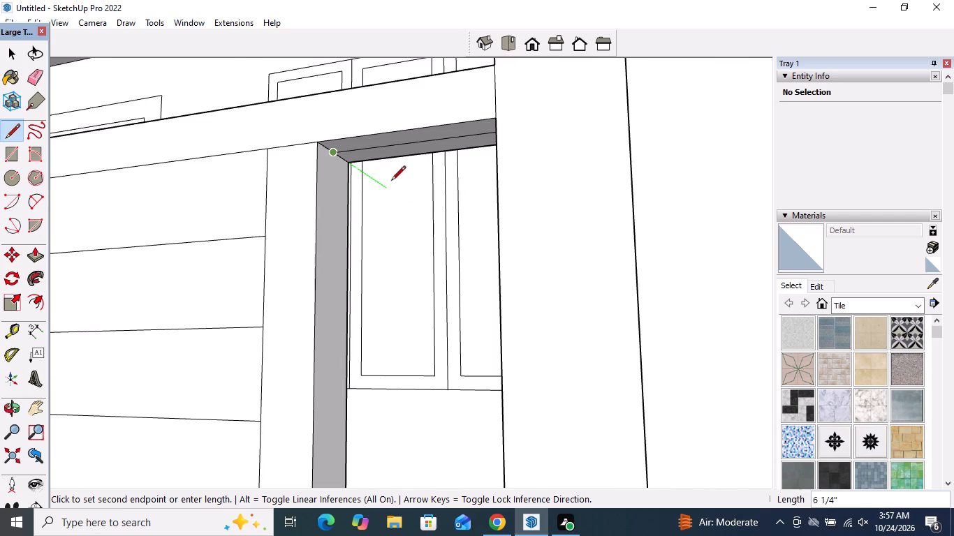
pyautogui.scroll(-8, 339, 192)
pyautogui.scroll(-2, 355, 261)
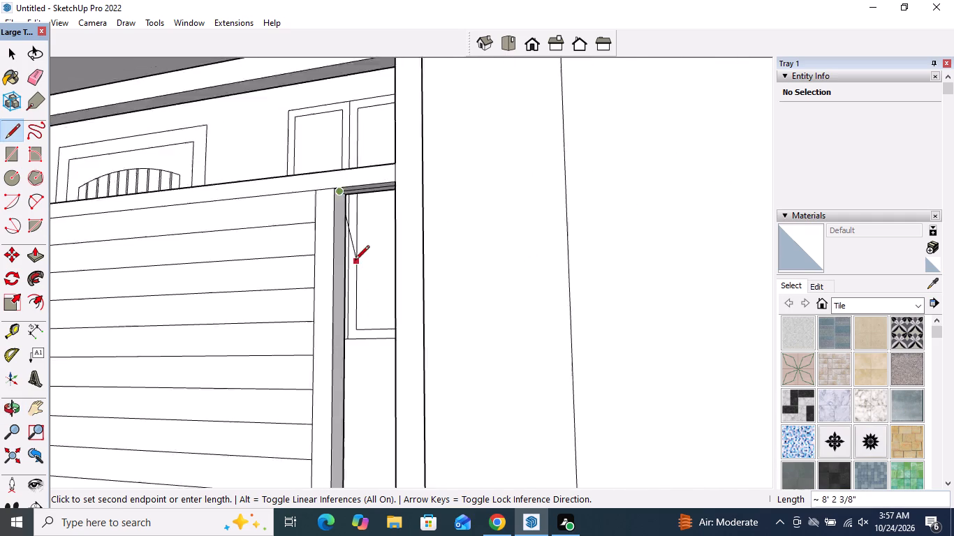
pyautogui.scroll(-3, 355, 261)
pyautogui.scroll(18, 353, 389)
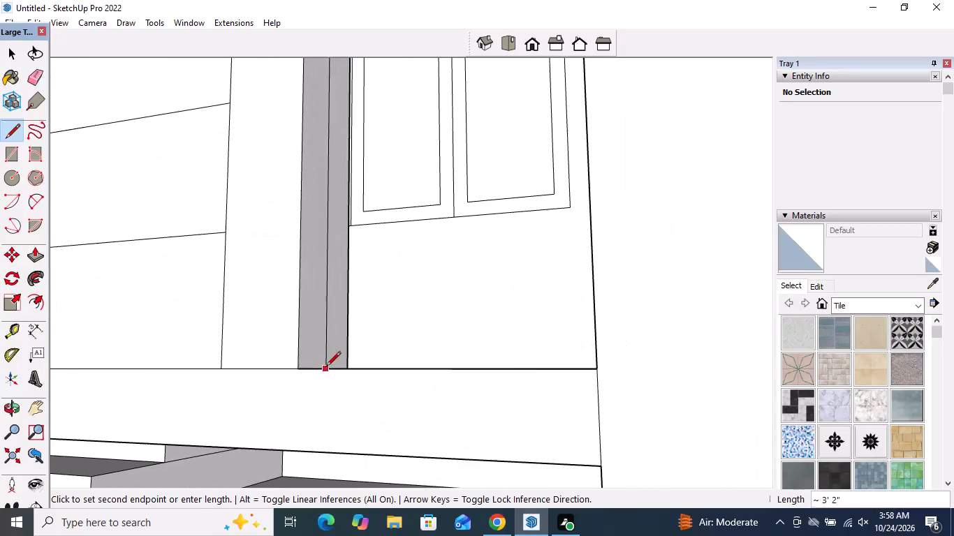
pyautogui.moveTo(326, 367); pyautogui.dragTo(326, 453, button='middle')
pyautogui.scroll(3, 327, 353)
pyautogui.click(324, 349)
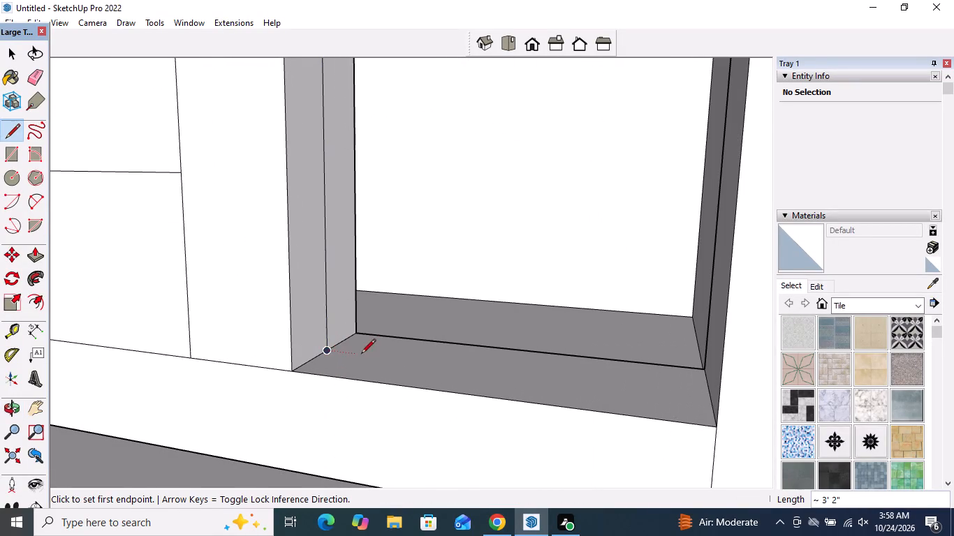
# Draw a line about 7 7/16" across the lower crossbar's top face from the far baluster to the end post.
pyautogui.click(329, 349)
pyautogui.scroll(-5, 370, 364)
pyautogui.moveTo(370, 363); pyautogui.dragTo(602, 417, button='middle')
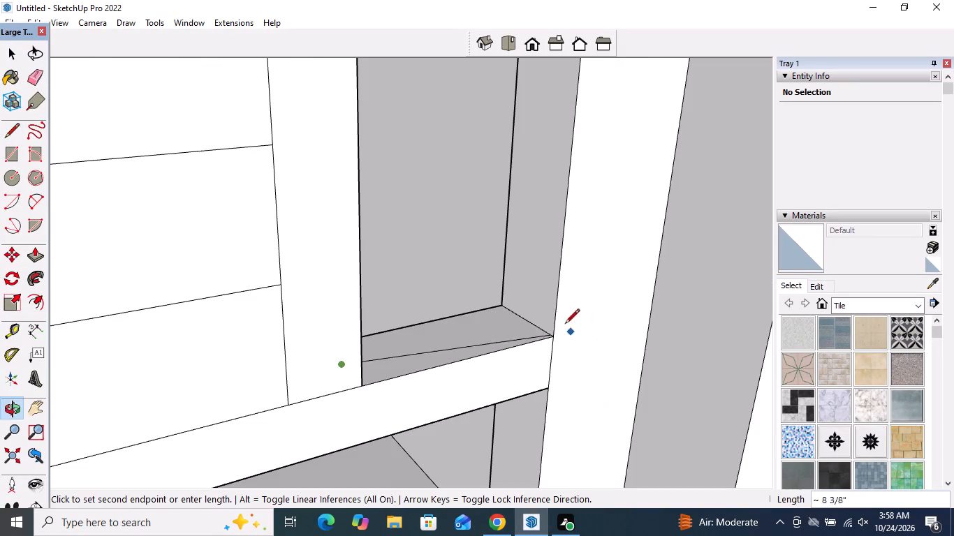
pyautogui.click(525, 320)
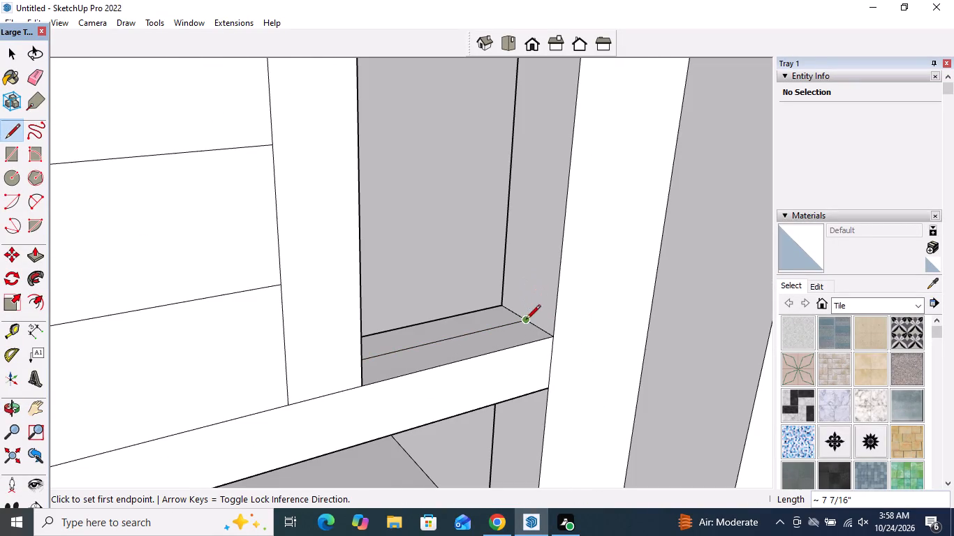
# Draw a vertical line about 3' 2" up the far end post, closing the outline into a face filling the gap.
pyautogui.click(526, 320)
pyautogui.scroll(-17, 534, 387)
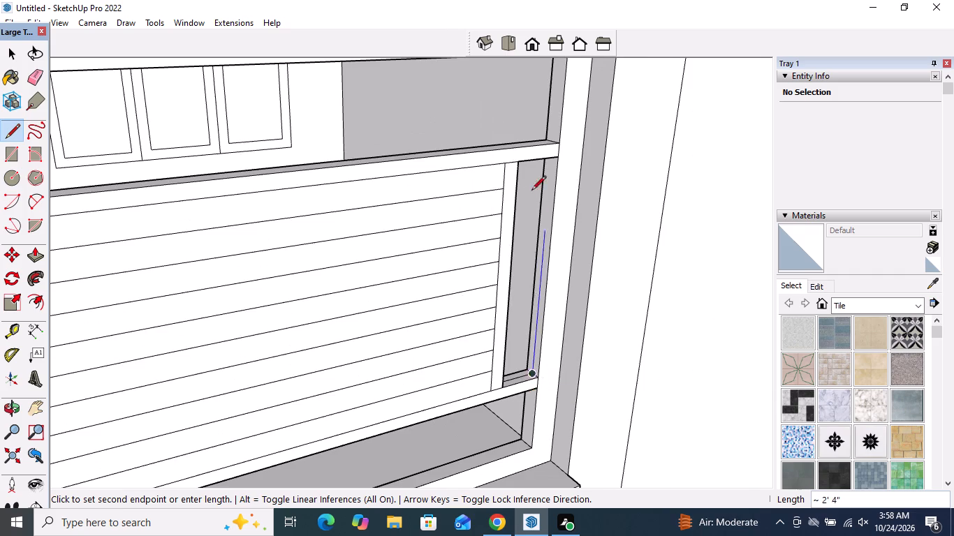
pyautogui.scroll(4, 535, 166)
pyautogui.moveTo(536, 182); pyautogui.dragTo(580, 81, button='middle')
pyautogui.scroll(8, 568, 108)
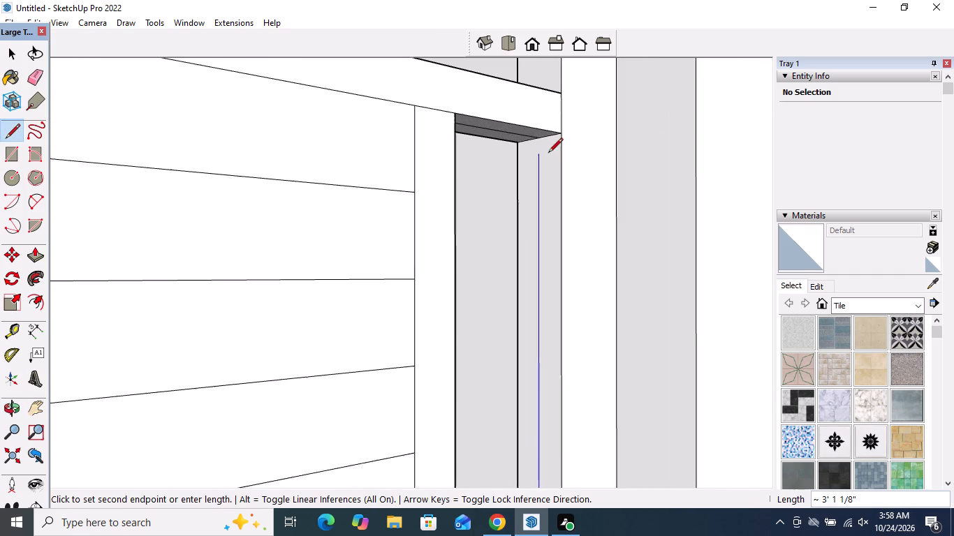
pyautogui.scroll(4, 547, 149)
pyautogui.click(531, 131)
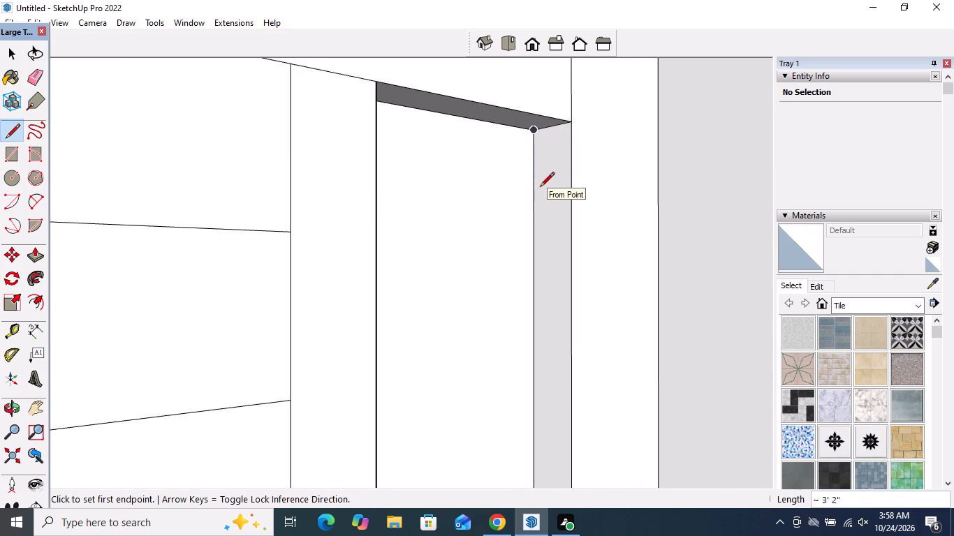
# Examine the entrance porch railing's end gaps and their filling faces from the front steps and the porch interior.
pyautogui.press('space')
pyautogui.scroll(-20, 540, 188)
pyautogui.scroll(-10, 540, 188)
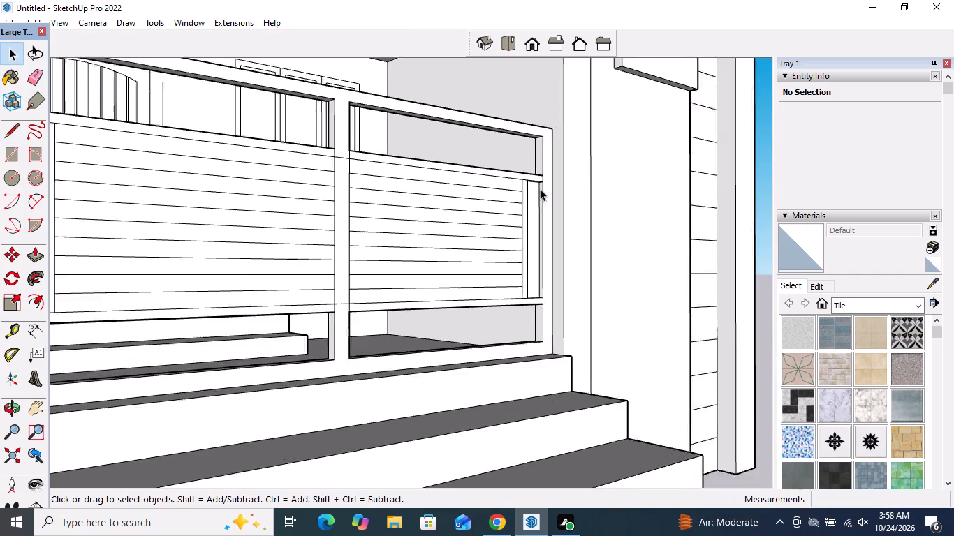
pyautogui.scroll(-4, 540, 188)
pyautogui.moveTo(540, 188); pyautogui.dragTo(471, 460, button='middle')
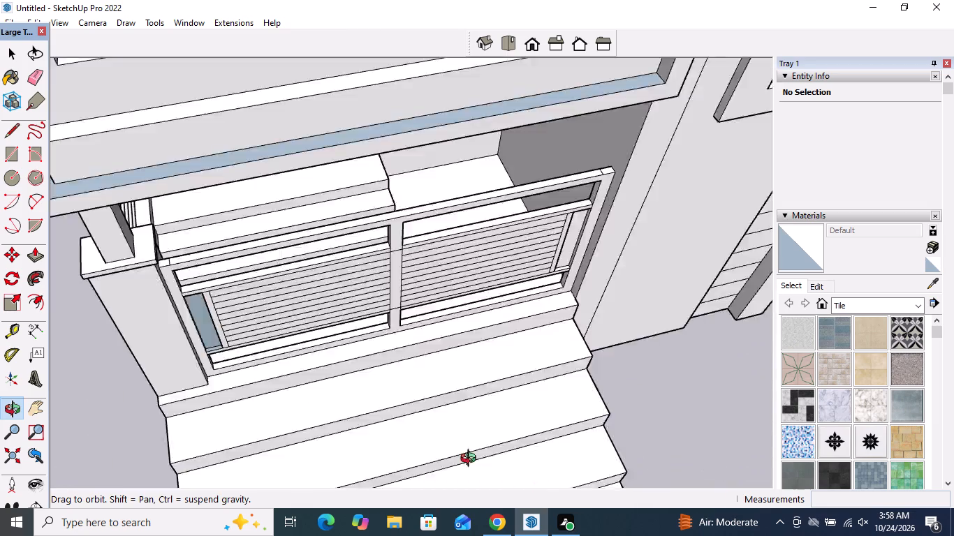
pyautogui.moveTo(471, 460); pyautogui.dragTo(179, 285, button='middle')
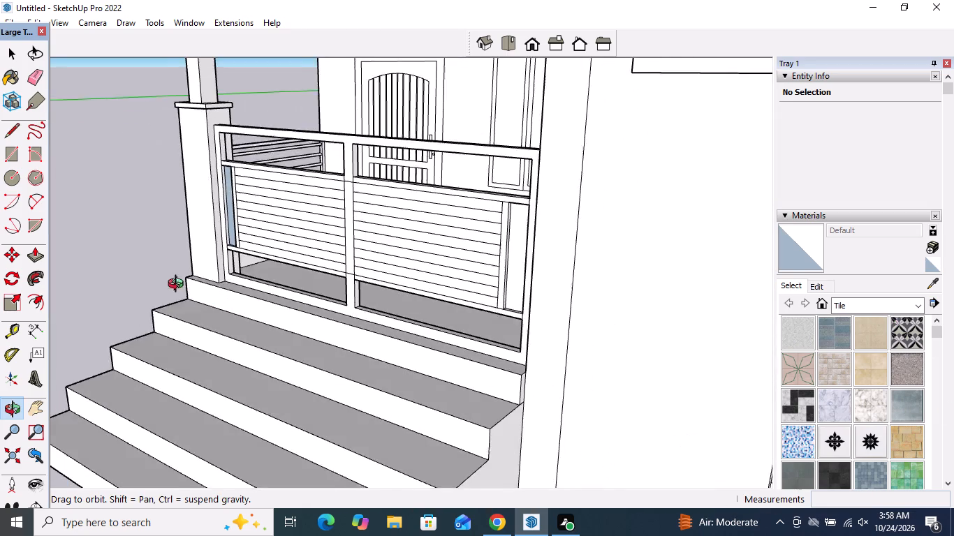
pyautogui.moveTo(179, 285); pyautogui.dragTo(182, 260, button='middle')
pyautogui.scroll(9, 230, 200)
pyautogui.moveTo(279, 207); pyautogui.dragTo(411, 207, button='middle')
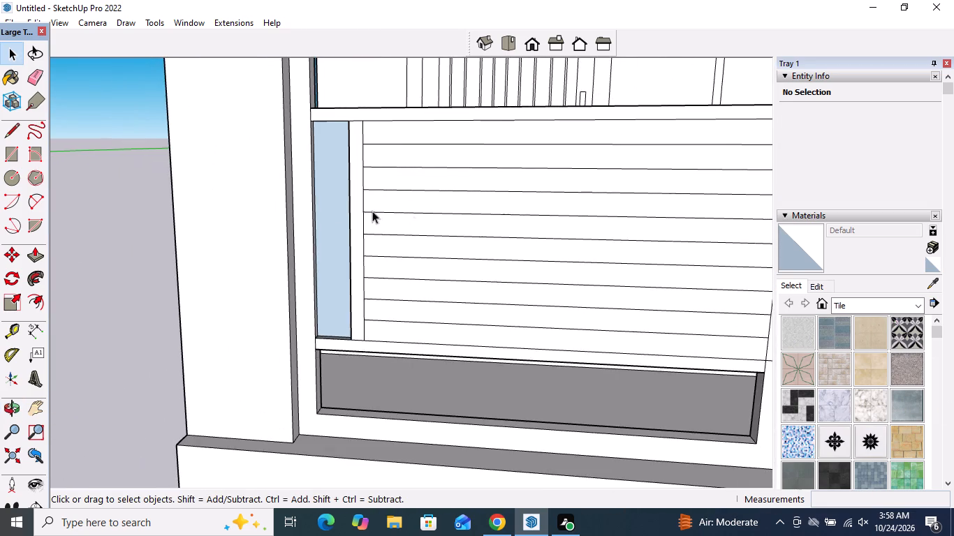
pyautogui.scroll(7, 314, 206)
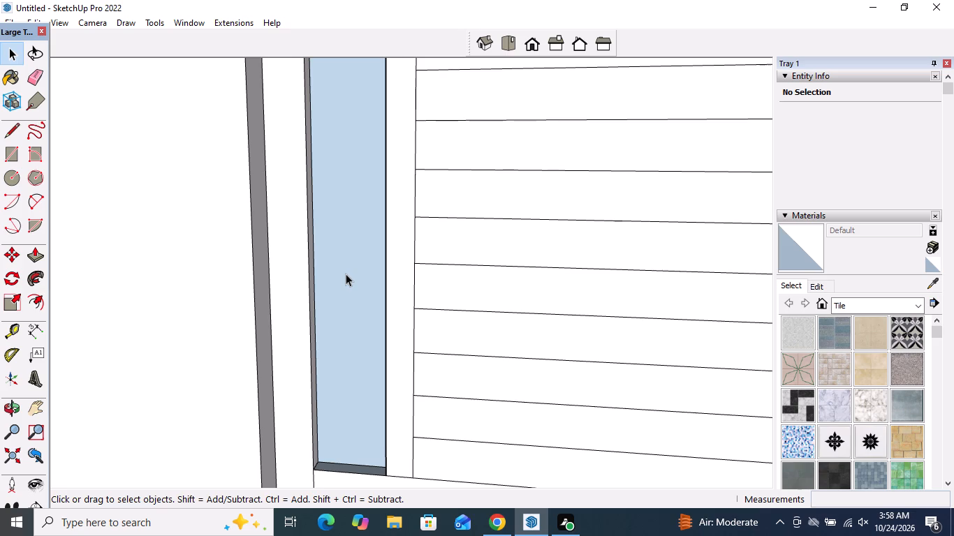
pyautogui.moveTo(345, 276); pyautogui.dragTo(152, 397, button='middle')
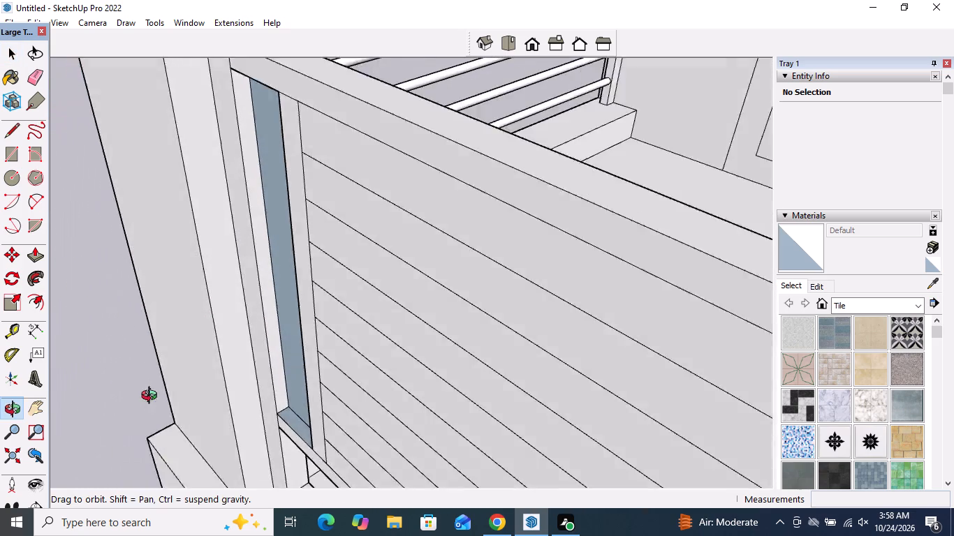
pyautogui.moveTo(152, 397); pyautogui.dragTo(0, 359, button='middle')
pyautogui.scroll(-6, 108, 320)
pyautogui.moveTo(237, 312); pyautogui.dragTo(188, 314, button='middle')
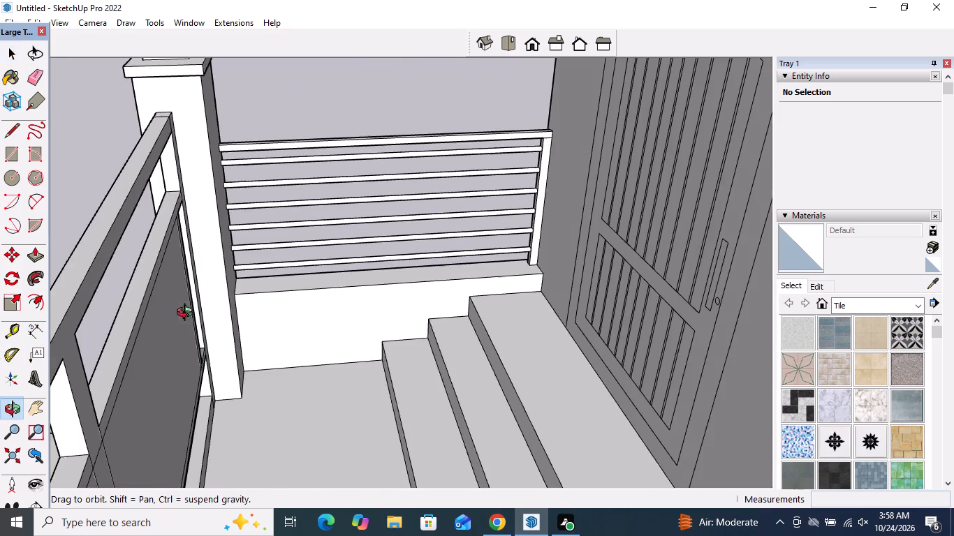
pyautogui.moveTo(188, 314); pyautogui.dragTo(253, 295, button='middle')
pyautogui.scroll(5, 224, 271)
pyautogui.moveTo(186, 281); pyautogui.dragTo(183, 281, button='middle')
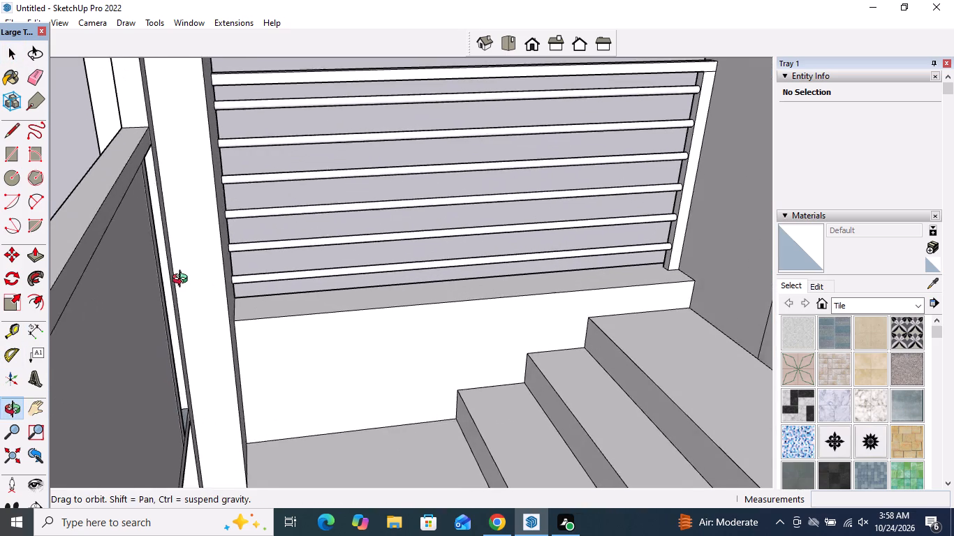
pyautogui.moveTo(183, 281); pyautogui.dragTo(82, 255, button='middle')
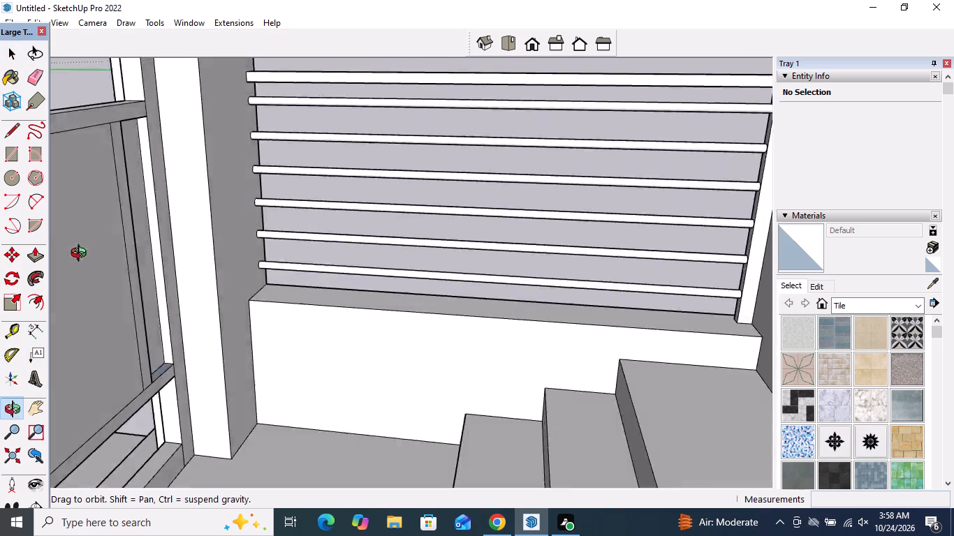
pyautogui.moveTo(82, 255); pyautogui.dragTo(182, 236, button='middle')
pyautogui.scroll(-20, 389, 215)
pyautogui.scroll(-11, 389, 215)
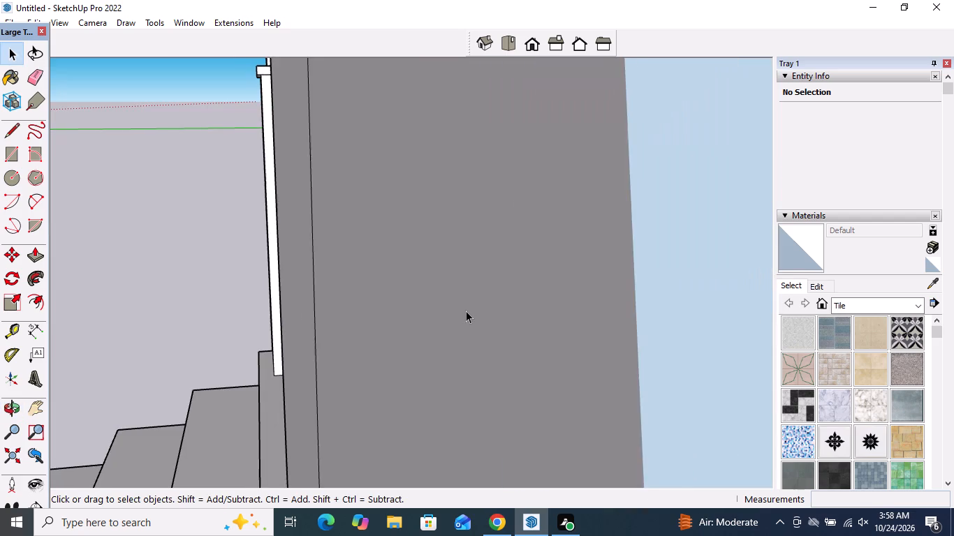
pyautogui.scroll(-20, 466, 311)
pyautogui.scroll(-18, 466, 311)
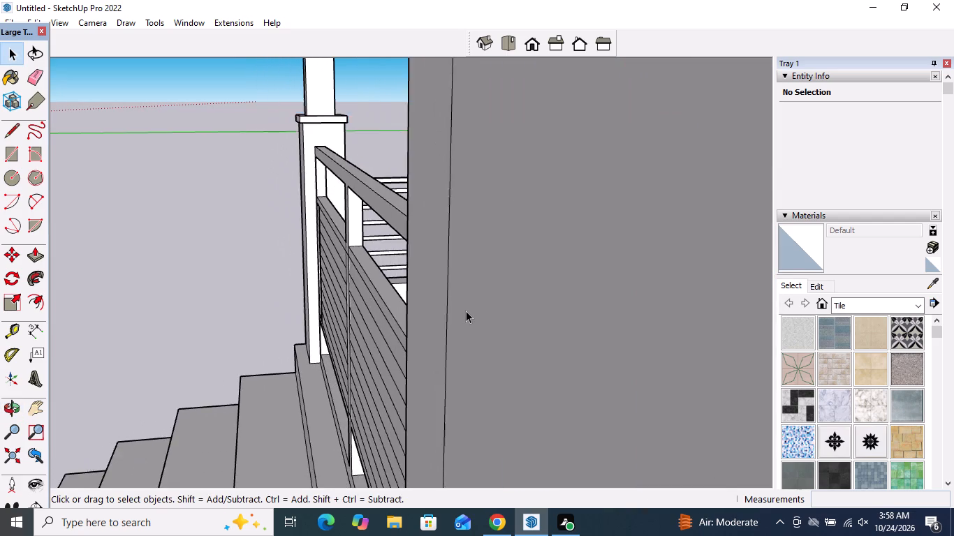
pyautogui.scroll(-10, 466, 311)
pyautogui.press('space')
pyautogui.scroll(-12, 501, 304)
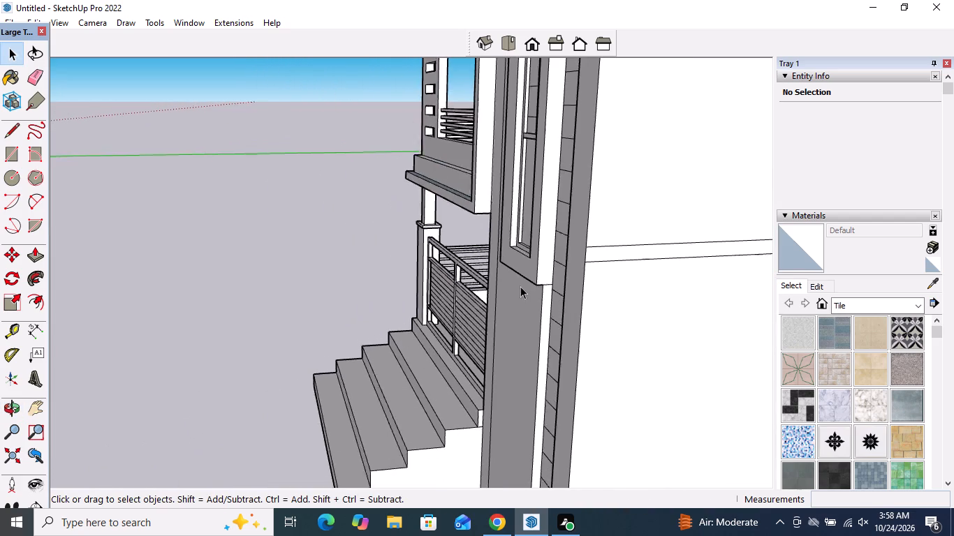
pyautogui.moveTo(480, 320); pyautogui.dragTo(744, 301, button='middle')
pyautogui.scroll(5, 450, 307)
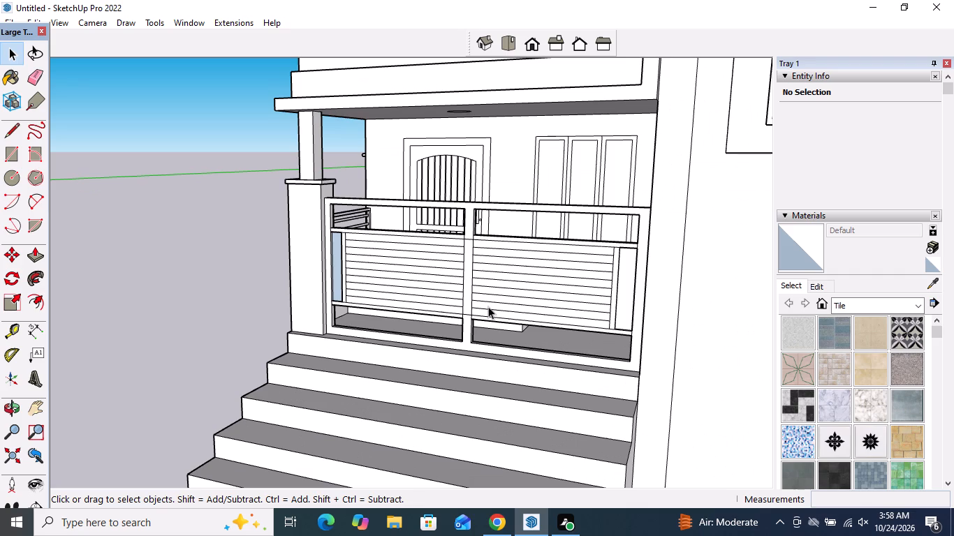
pyautogui.scroll(-6, 505, 309)
pyautogui.moveTo(516, 314); pyautogui.dragTo(789, 366, button='middle')
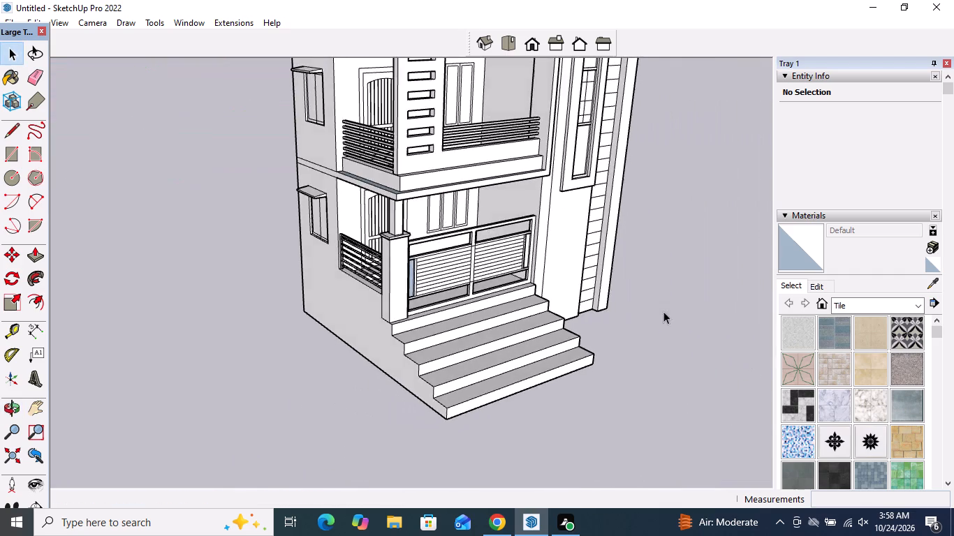
pyautogui.scroll(4, 566, 274)
pyautogui.scroll(15, 490, 248)
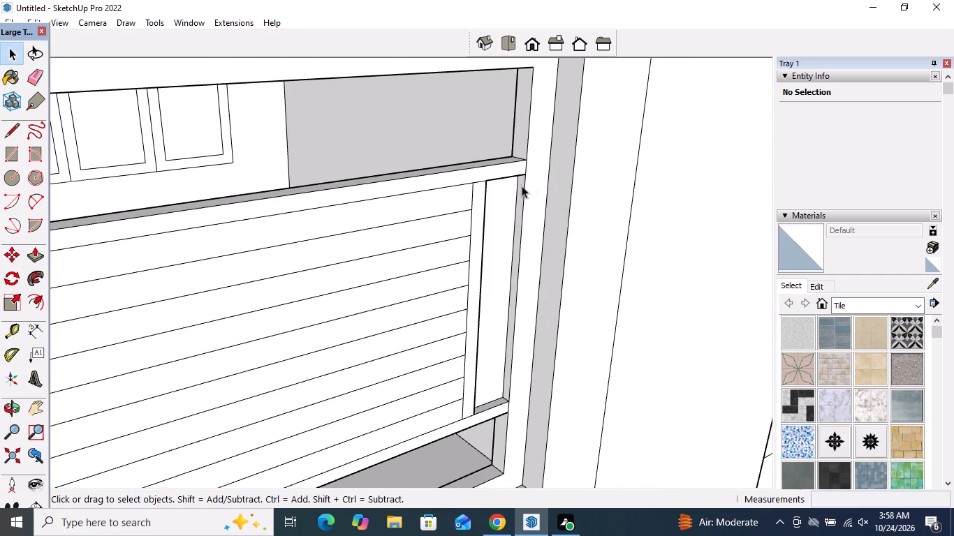
pyautogui.scroll(-10, 513, 191)
pyautogui.scroll(-5, 424, 275)
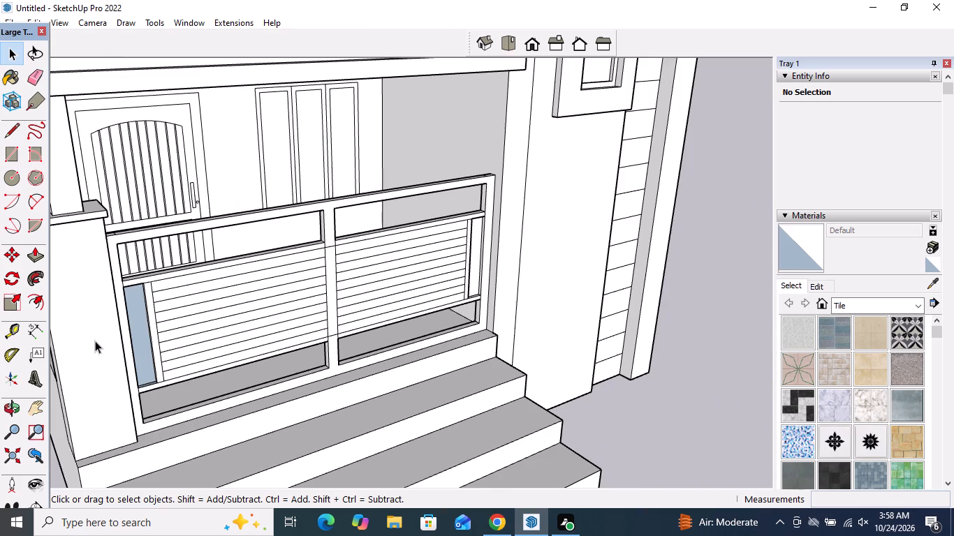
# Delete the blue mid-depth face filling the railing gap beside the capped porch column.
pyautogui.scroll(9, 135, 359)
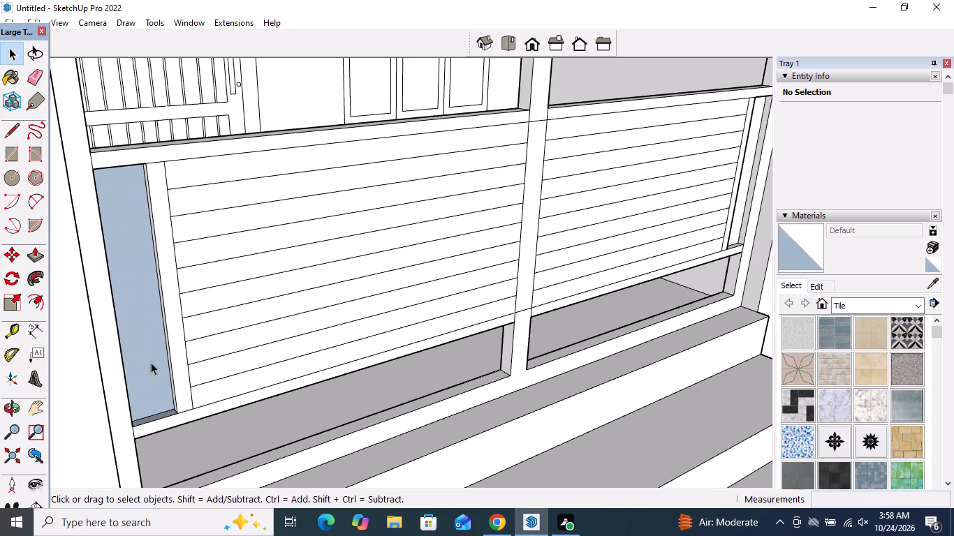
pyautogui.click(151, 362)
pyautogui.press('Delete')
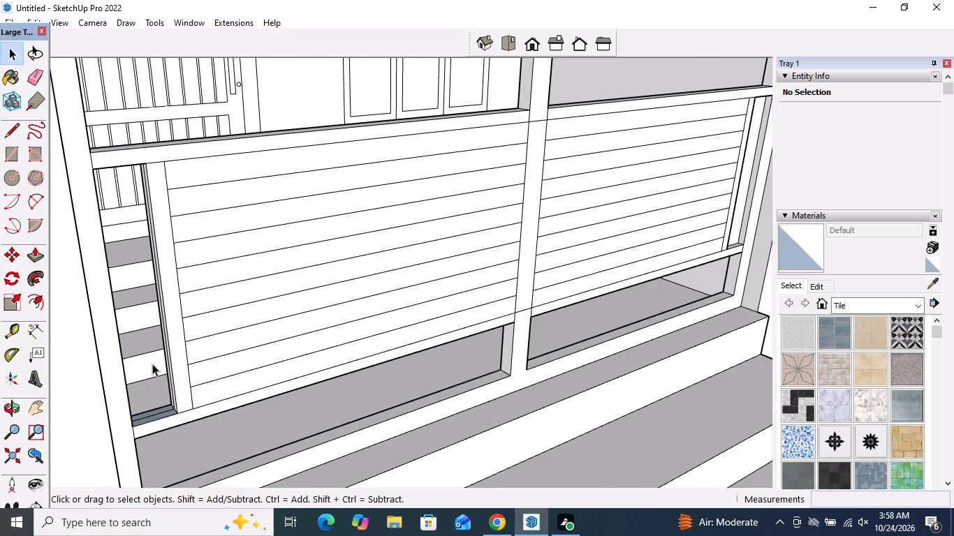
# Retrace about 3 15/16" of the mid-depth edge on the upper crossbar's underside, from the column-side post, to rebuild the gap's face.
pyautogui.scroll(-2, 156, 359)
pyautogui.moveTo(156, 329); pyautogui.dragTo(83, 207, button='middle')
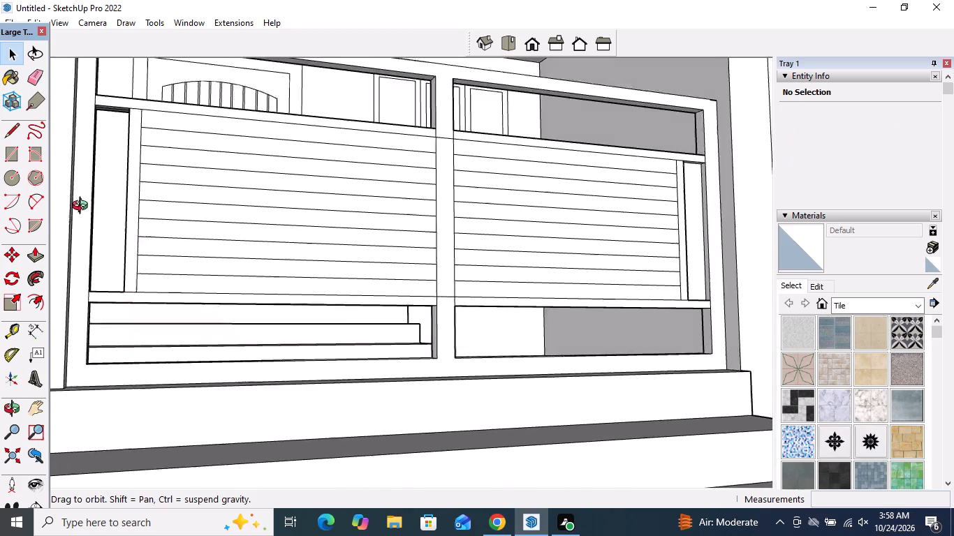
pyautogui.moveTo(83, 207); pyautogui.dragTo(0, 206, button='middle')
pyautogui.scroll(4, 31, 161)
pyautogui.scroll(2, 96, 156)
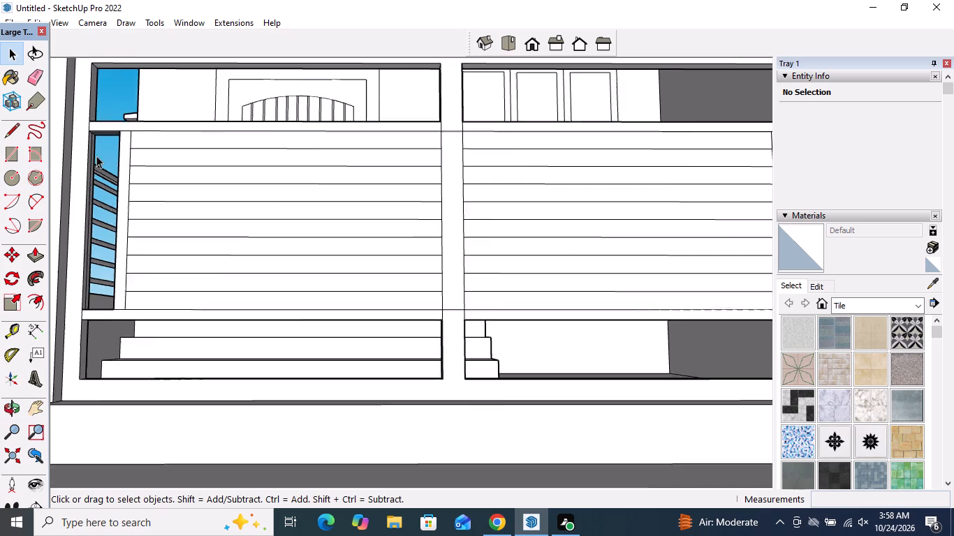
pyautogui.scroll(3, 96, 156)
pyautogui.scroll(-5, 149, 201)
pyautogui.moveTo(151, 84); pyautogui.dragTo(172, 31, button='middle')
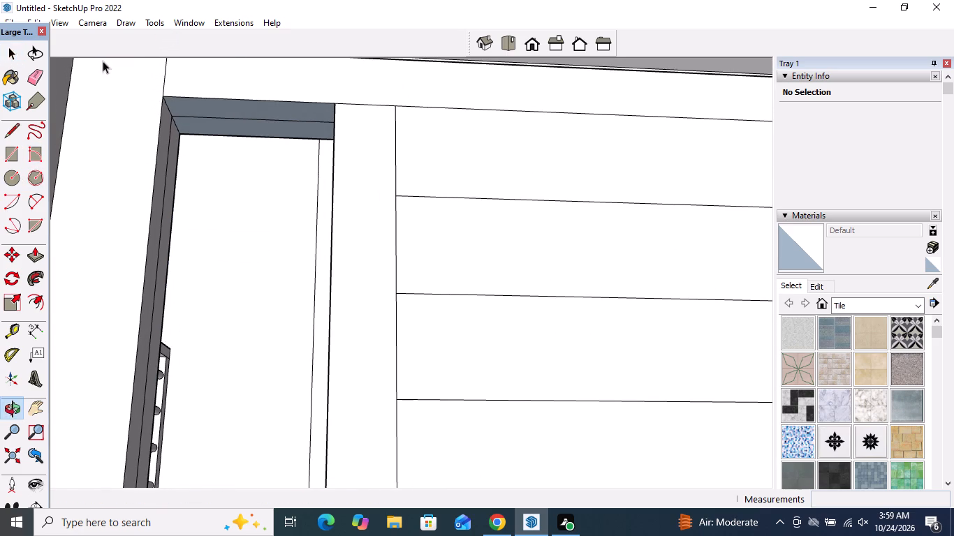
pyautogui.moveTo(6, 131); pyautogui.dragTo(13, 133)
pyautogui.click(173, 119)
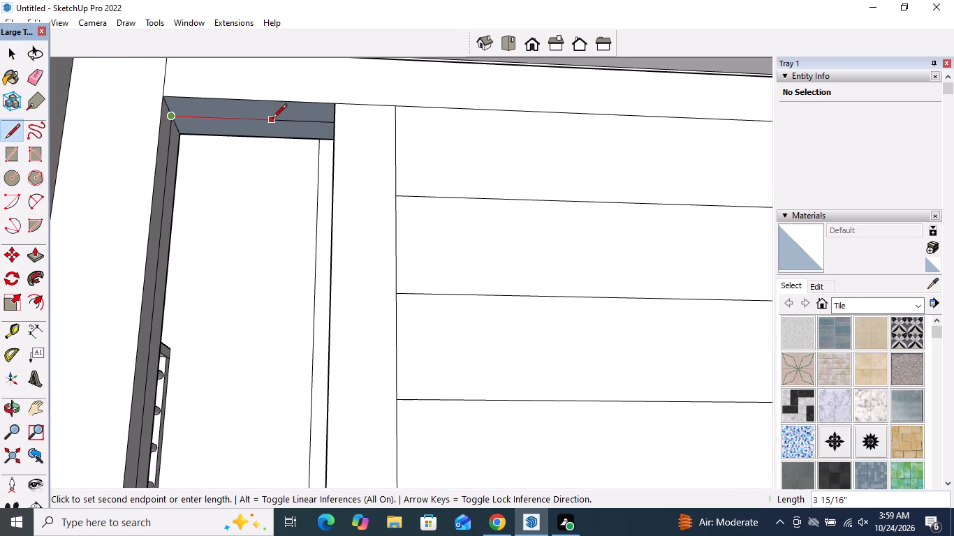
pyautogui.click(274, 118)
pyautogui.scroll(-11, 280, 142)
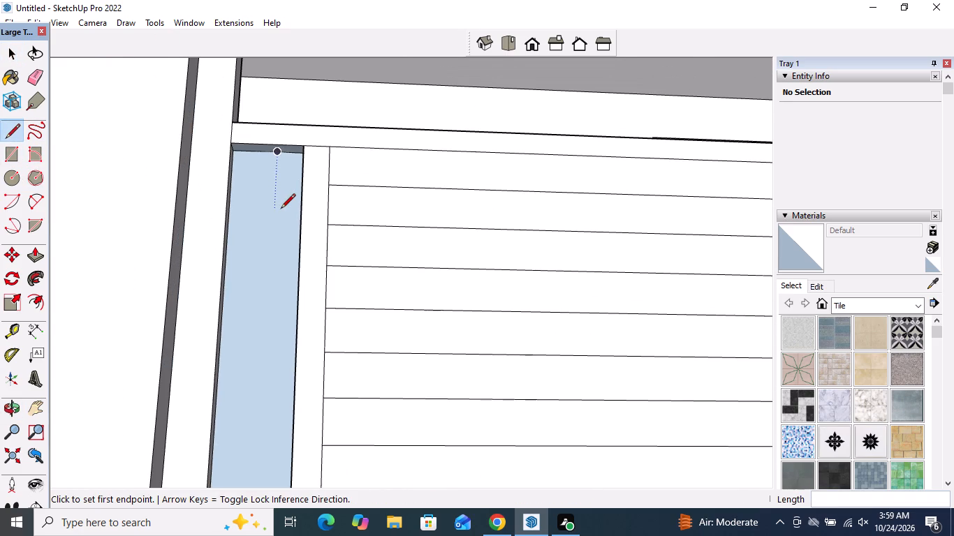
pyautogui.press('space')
# Examine the rebuilt face and the whole porch railing from the front steps and the side railing.
pyautogui.scroll(-19, 281, 209)
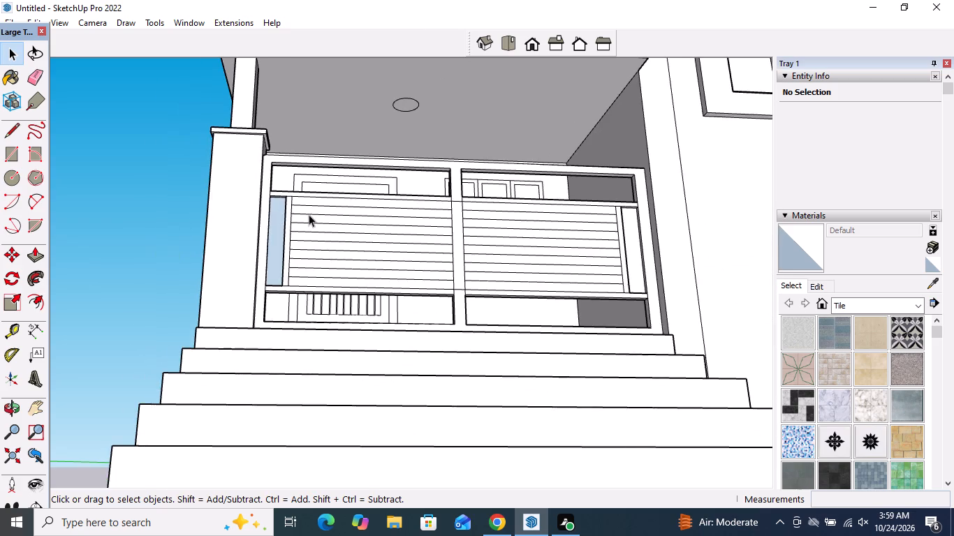
pyautogui.moveTo(313, 223); pyautogui.dragTo(392, 375, button='middle')
pyautogui.scroll(9, 314, 338)
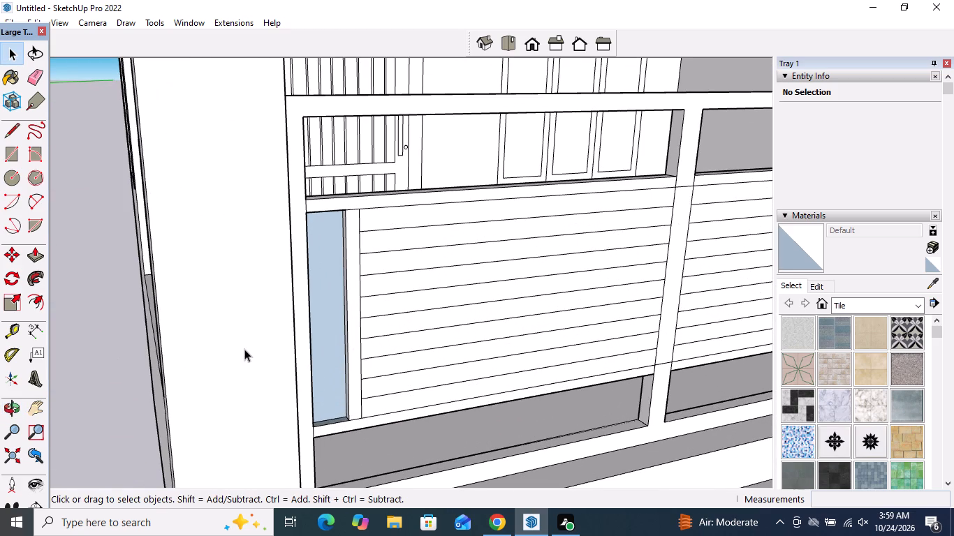
pyautogui.moveTo(244, 349); pyautogui.dragTo(725, 393, button='middle')
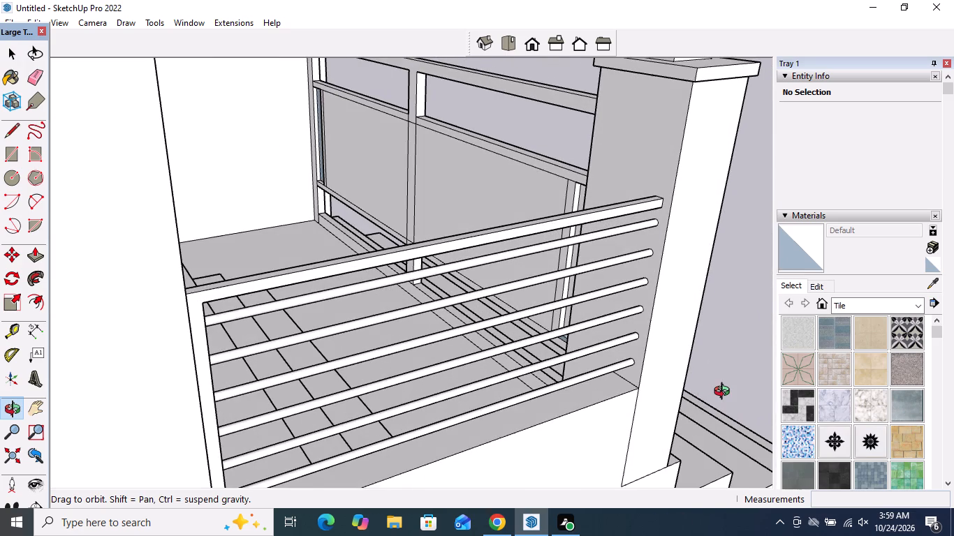
pyautogui.moveTo(725, 393); pyautogui.dragTo(221, 364, button='middle')
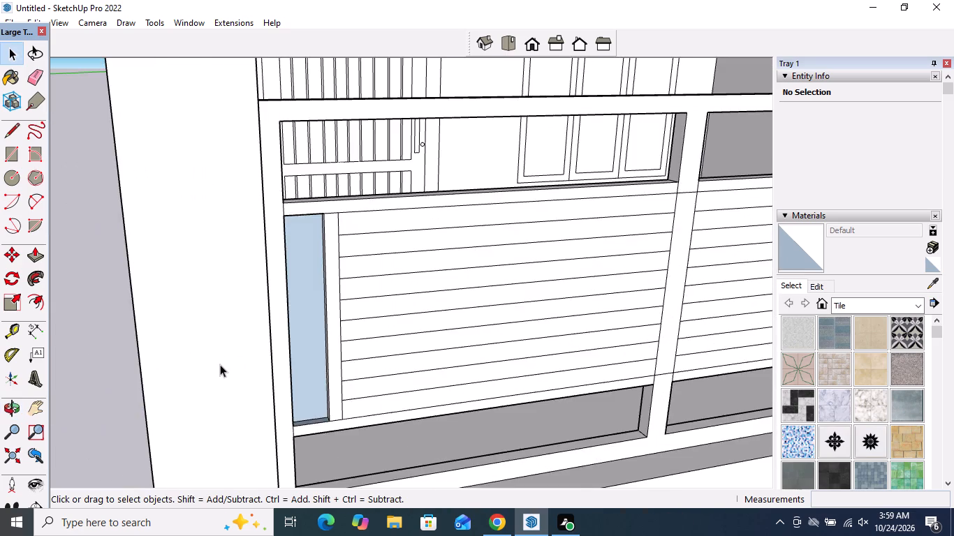
pyautogui.scroll(-6, 220, 364)
pyautogui.press('space')
pyautogui.scroll(-6, 220, 364)
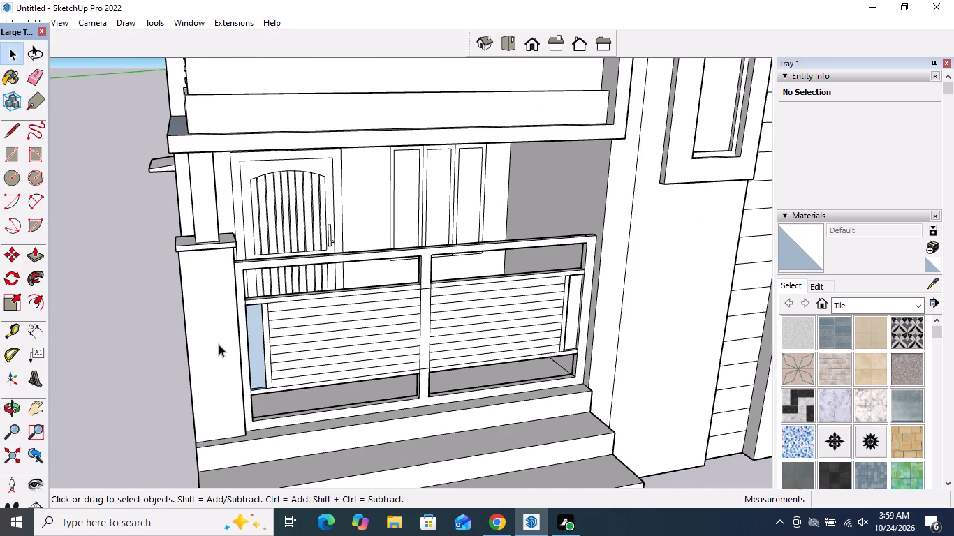
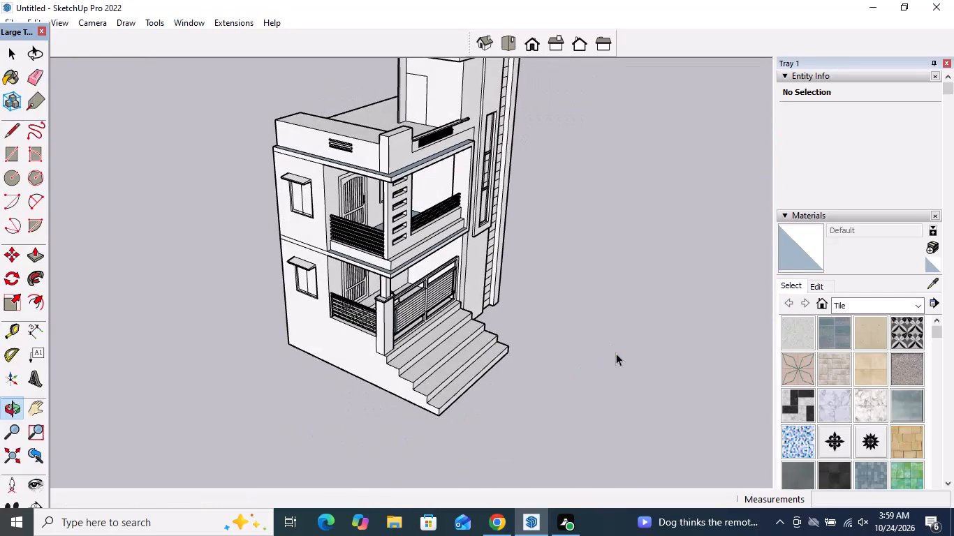
# Examine the unpainted house model from several angles, covering the front facade, balcony, stair tower and side walls.
pyautogui.scroll(-11, 497, 334)
pyautogui.scroll(12, 494, 278)
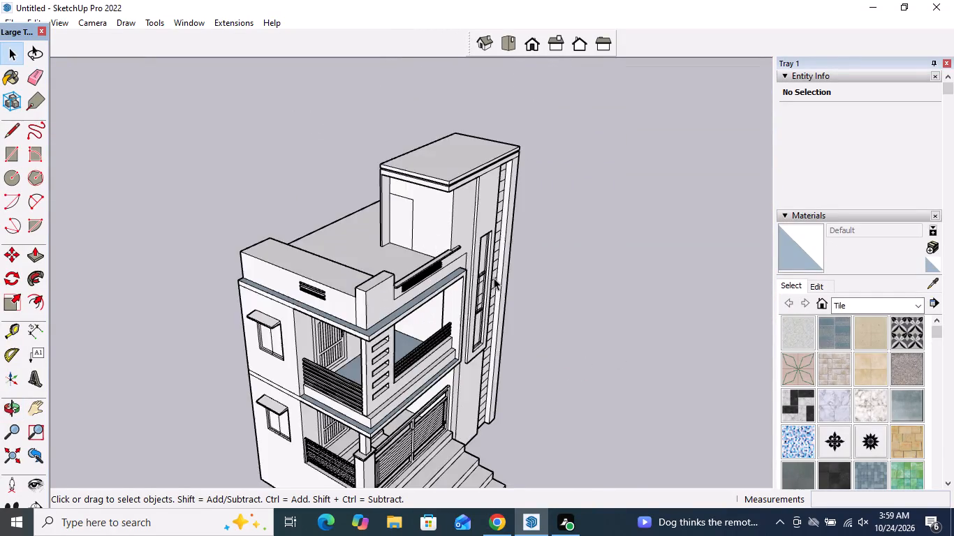
pyautogui.scroll(10, 494, 278)
pyautogui.scroll(-2, 494, 278)
pyautogui.scroll(5, 494, 278)
pyautogui.scroll(-6, 494, 278)
pyautogui.scroll(6, 494, 278)
pyautogui.scroll(-6, 494, 278)
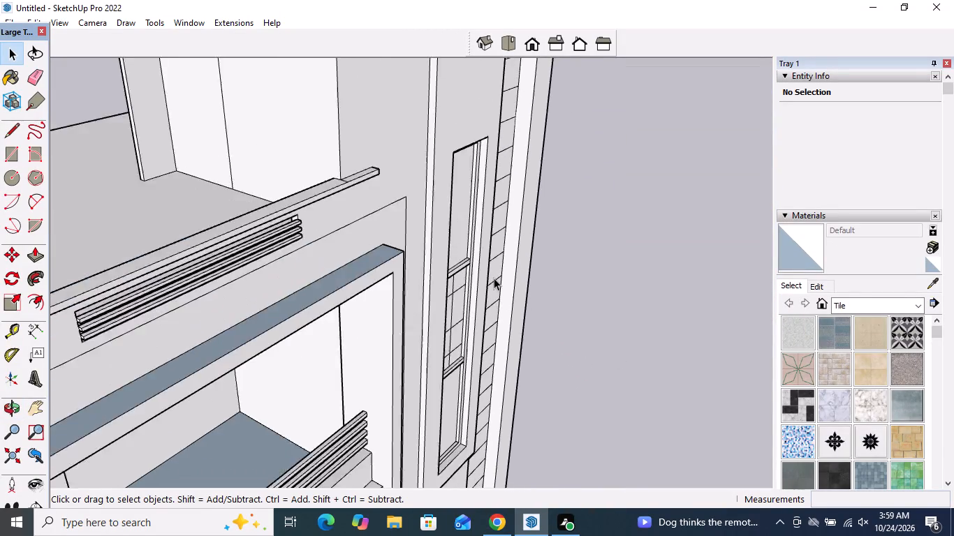
pyautogui.scroll(2, 494, 278)
pyautogui.scroll(-17, 494, 278)
pyautogui.moveTo(476, 250); pyautogui.dragTo(475, 214, button='middle')
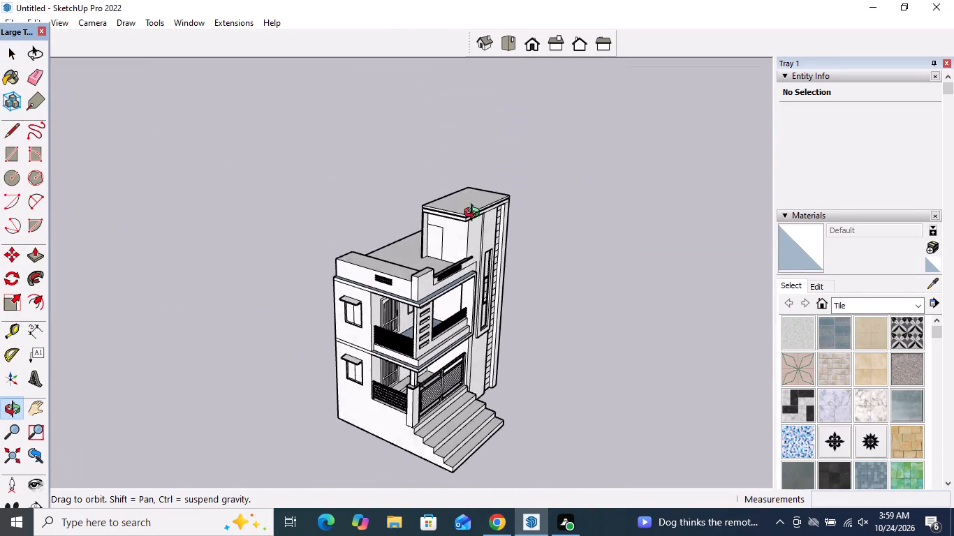
pyautogui.moveTo(475, 214); pyautogui.dragTo(553, 234, button='middle')
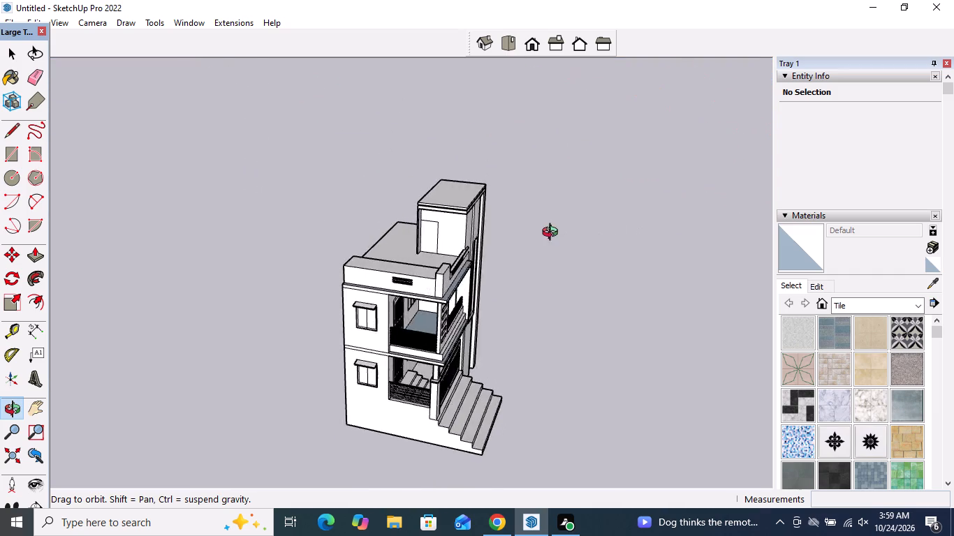
pyautogui.moveTo(553, 234); pyautogui.dragTo(327, 211, button='middle')
pyautogui.scroll(4, 458, 348)
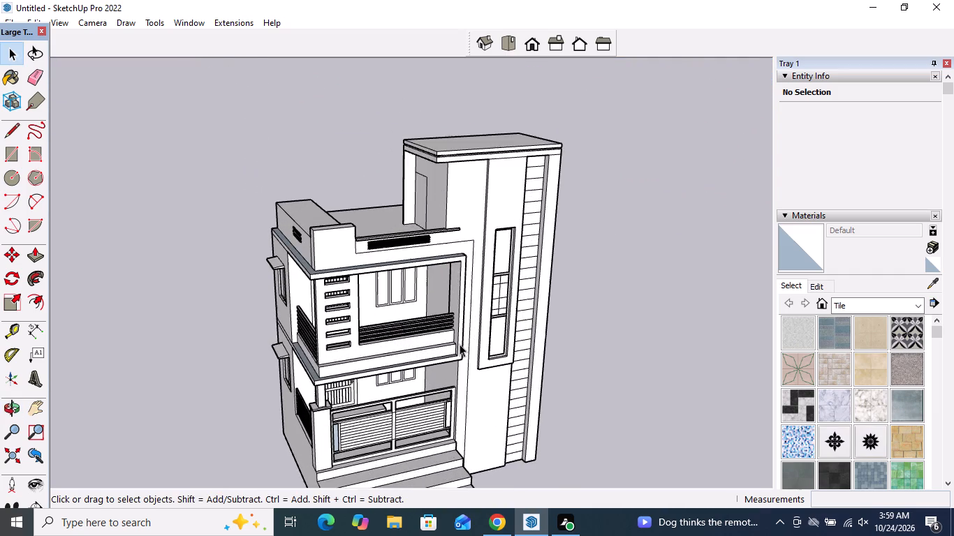
pyautogui.scroll(13, 460, 343)
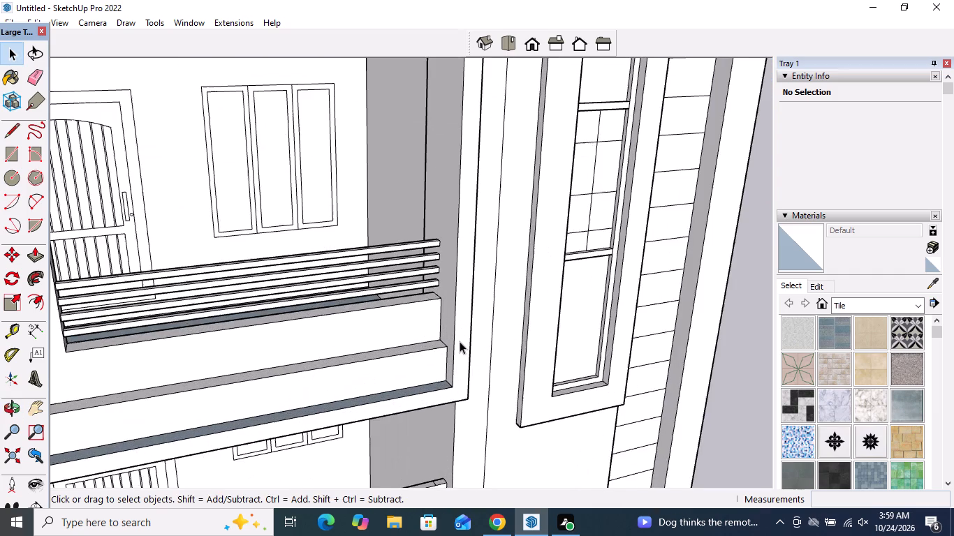
pyautogui.scroll(-18, 460, 341)
pyautogui.scroll(1, 457, 341)
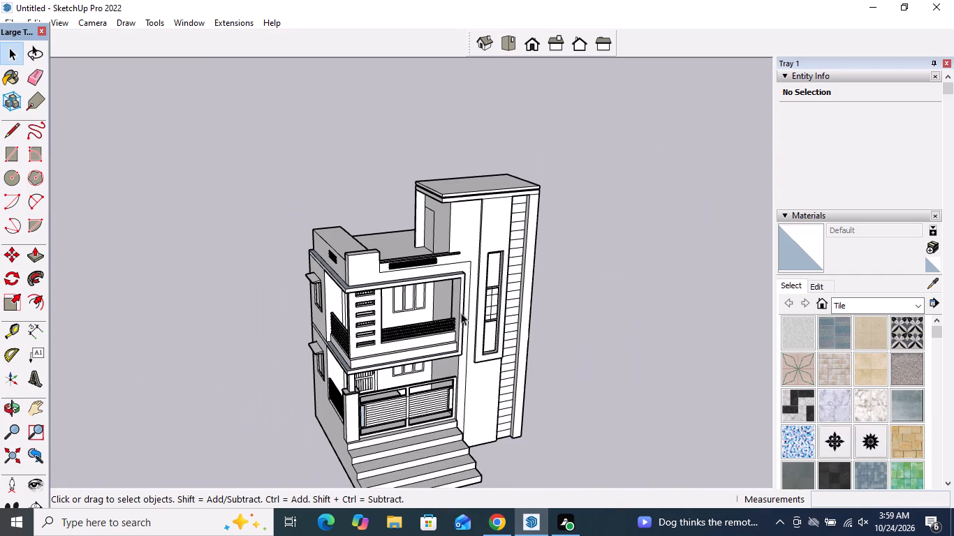
pyautogui.scroll(-3, 429, 377)
pyautogui.moveTo(428, 378); pyautogui.dragTo(570, 248, button='middle')
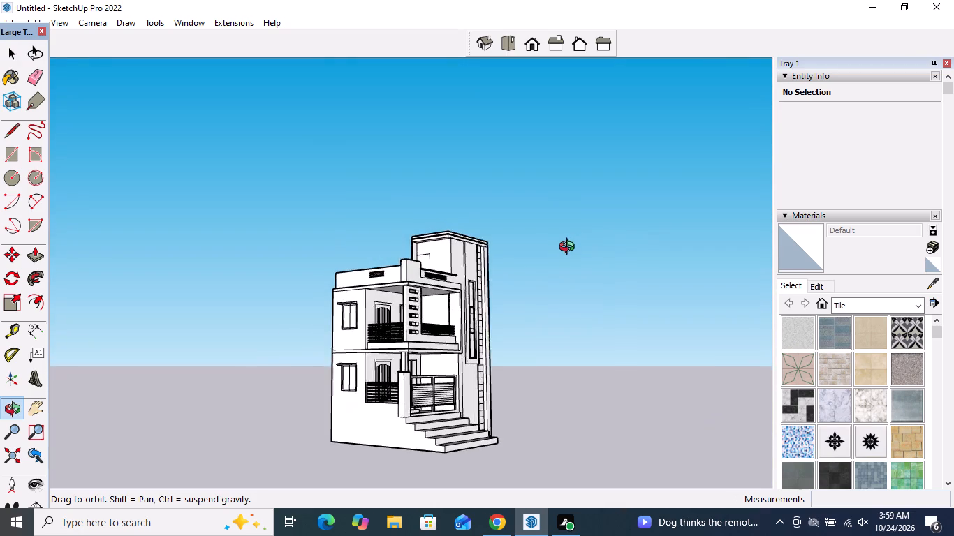
pyautogui.moveTo(570, 248); pyautogui.dragTo(246, 297, button='middle')
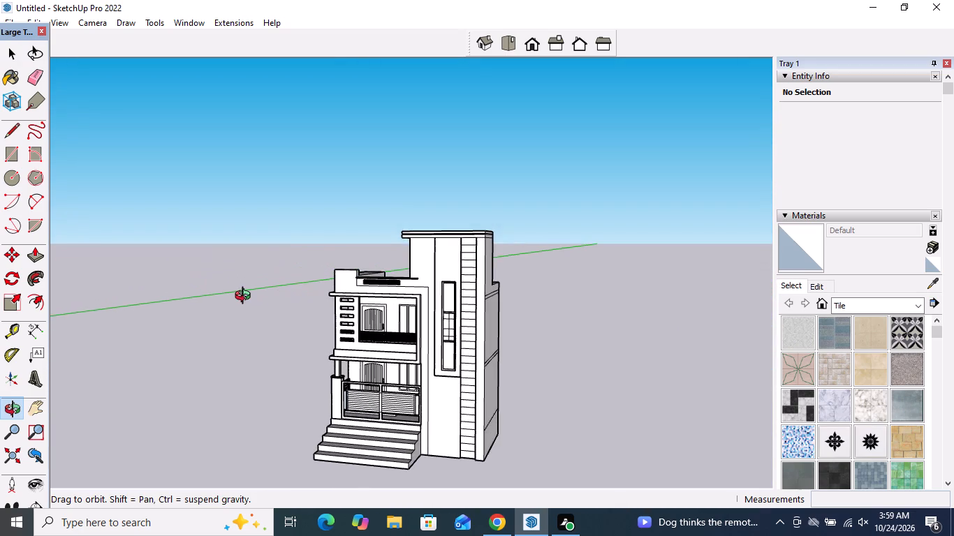
pyautogui.moveTo(246, 297); pyautogui.dragTo(536, 360, button='middle')
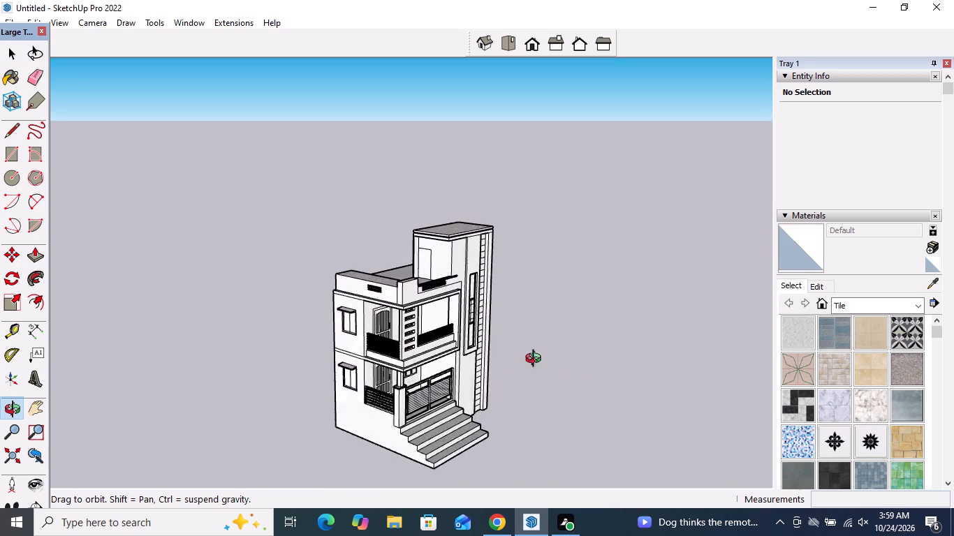
pyautogui.moveTo(536, 360); pyautogui.dragTo(245, 373, button='middle')
pyautogui.moveTo(439, 370); pyautogui.dragTo(227, 352, button='middle')
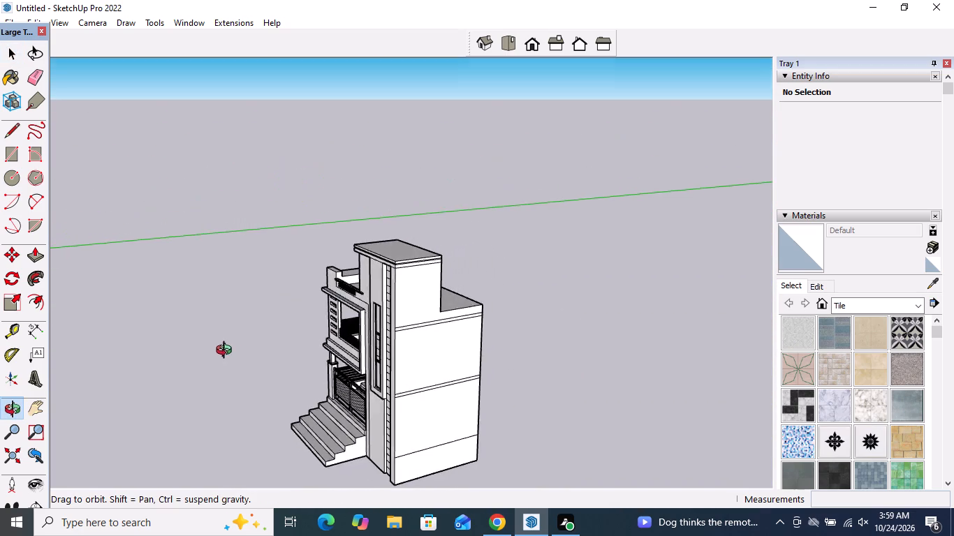
pyautogui.moveTo(227, 352); pyautogui.dragTo(612, 306, button='middle')
pyautogui.scroll(4, 530, 346)
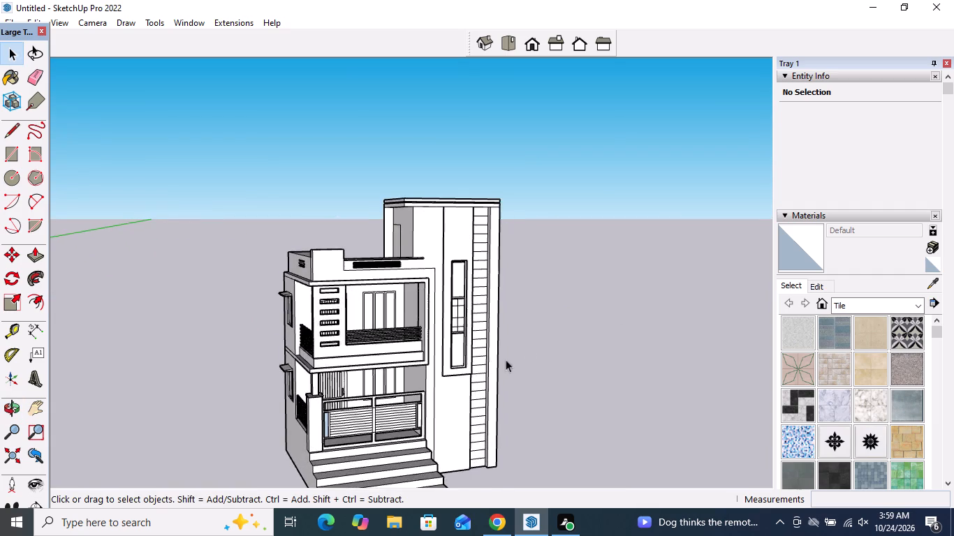
pyautogui.scroll(3, 477, 365)
pyautogui.scroll(-5, 461, 334)
pyautogui.scroll(5, 461, 378)
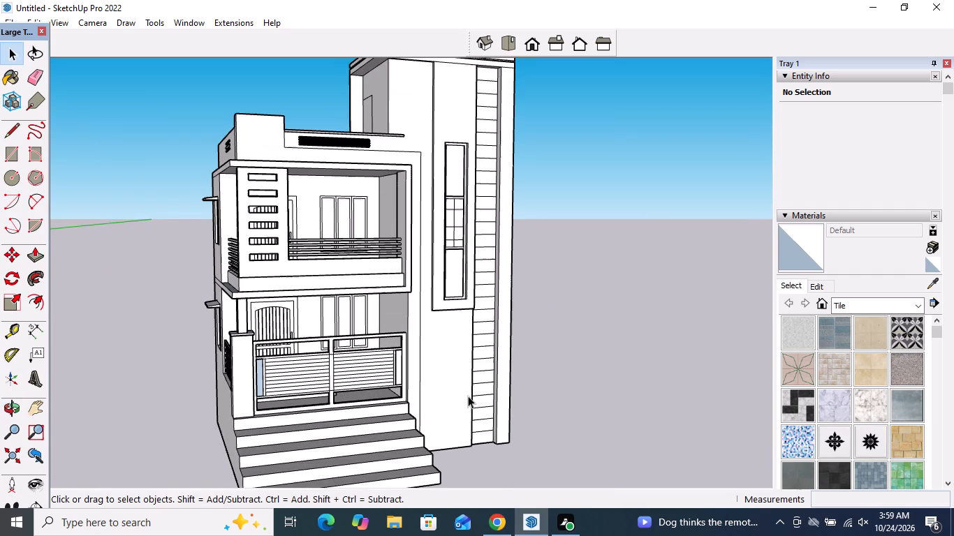
# Switch the material library to the Colors-Named collection and browse its swatches for a dark red.
pyautogui.click(857, 311)
pyautogui.click(858, 353)
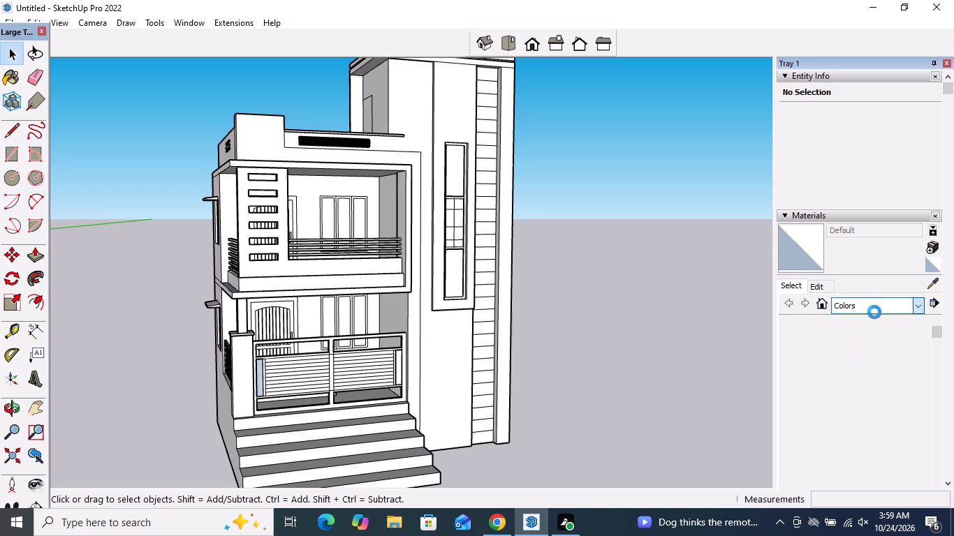
pyautogui.click(922, 309)
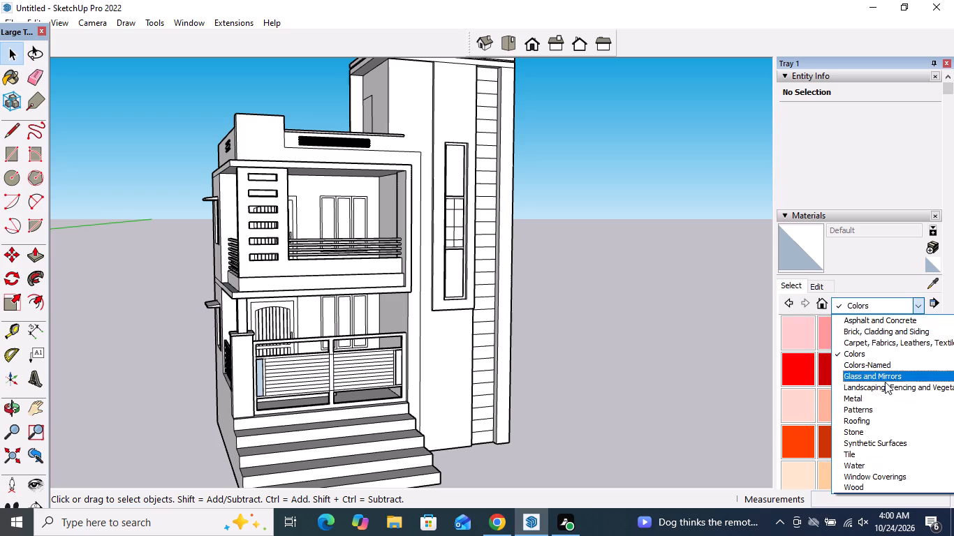
pyautogui.click(869, 364)
pyautogui.scroll(-2, 872, 367)
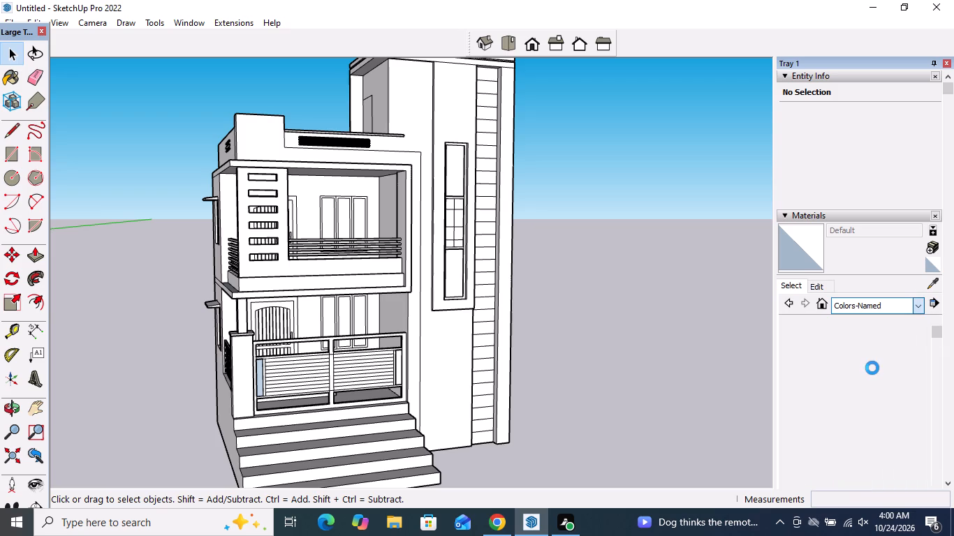
pyautogui.scroll(-1, 872, 368)
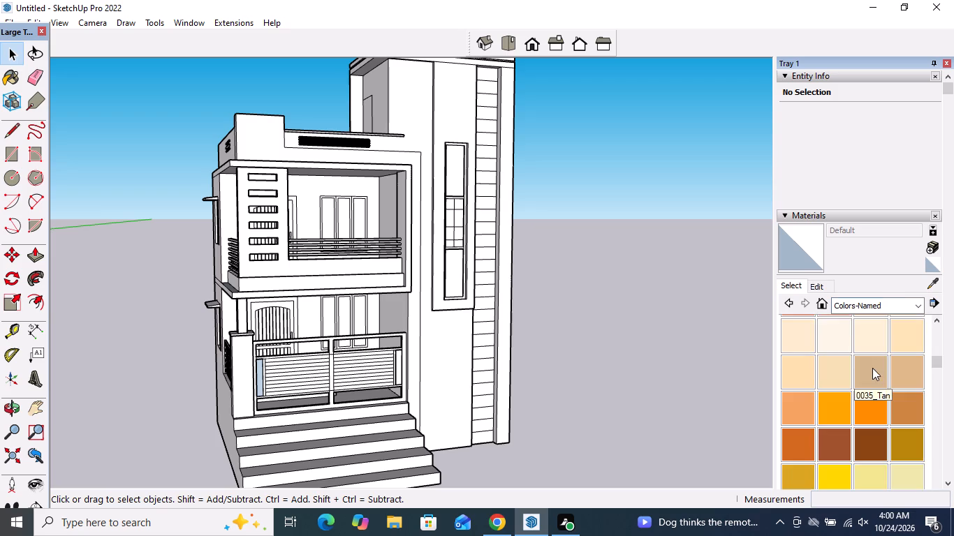
pyautogui.scroll(-3, 872, 368)
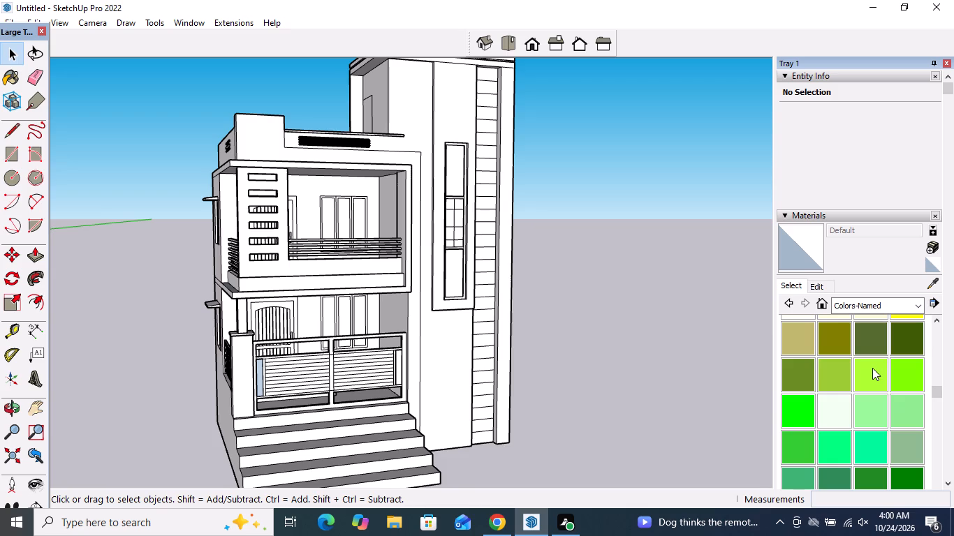
pyautogui.scroll(-6, 872, 368)
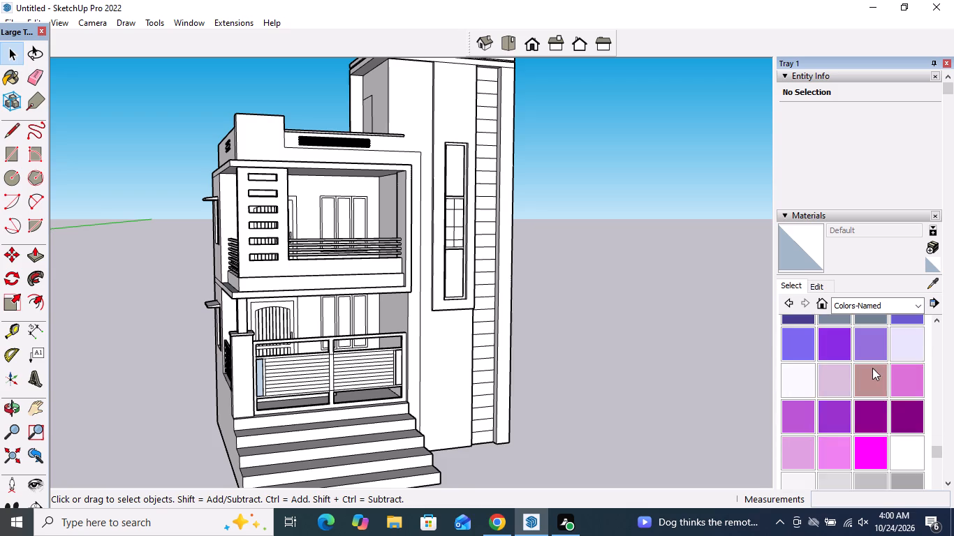
pyautogui.scroll(-2, 872, 368)
pyautogui.scroll(15, 872, 368)
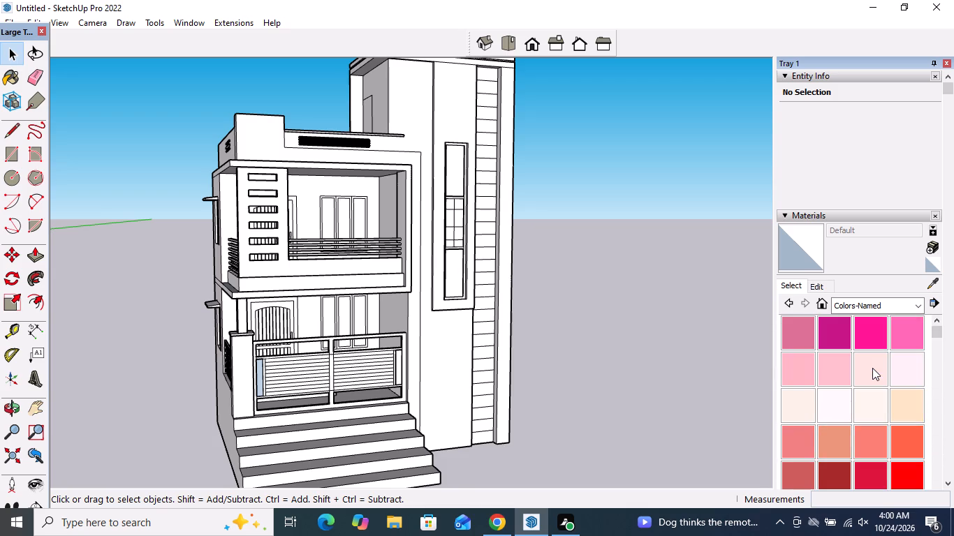
pyautogui.scroll(5, 872, 368)
pyautogui.scroll(-2, 872, 368)
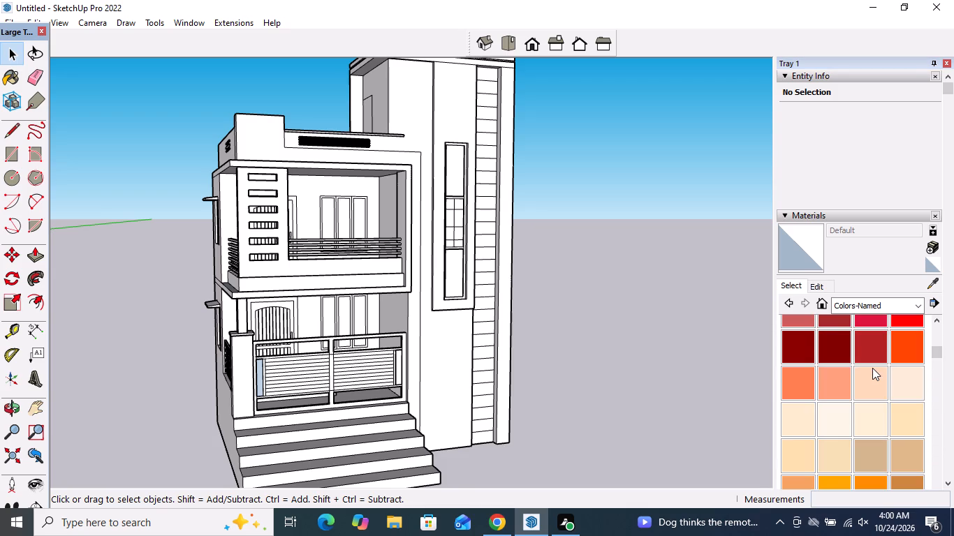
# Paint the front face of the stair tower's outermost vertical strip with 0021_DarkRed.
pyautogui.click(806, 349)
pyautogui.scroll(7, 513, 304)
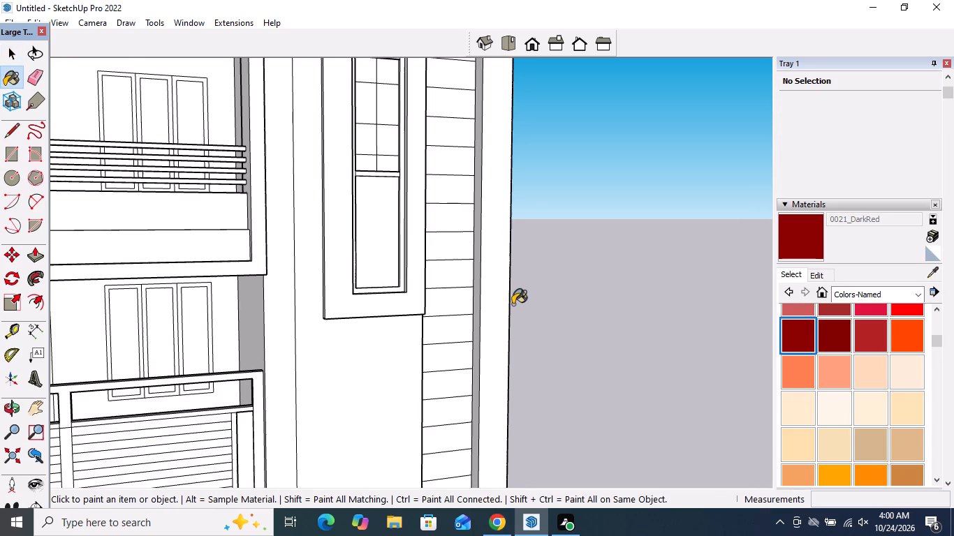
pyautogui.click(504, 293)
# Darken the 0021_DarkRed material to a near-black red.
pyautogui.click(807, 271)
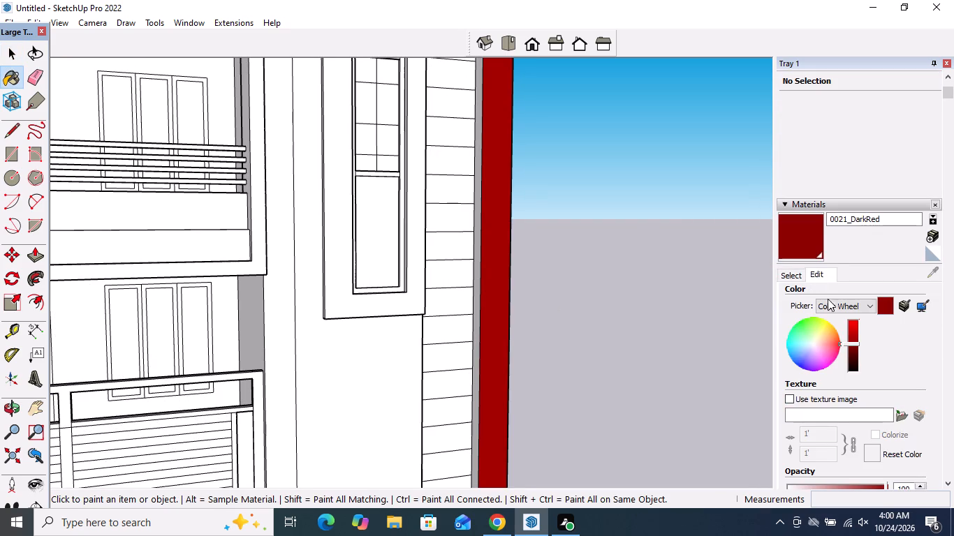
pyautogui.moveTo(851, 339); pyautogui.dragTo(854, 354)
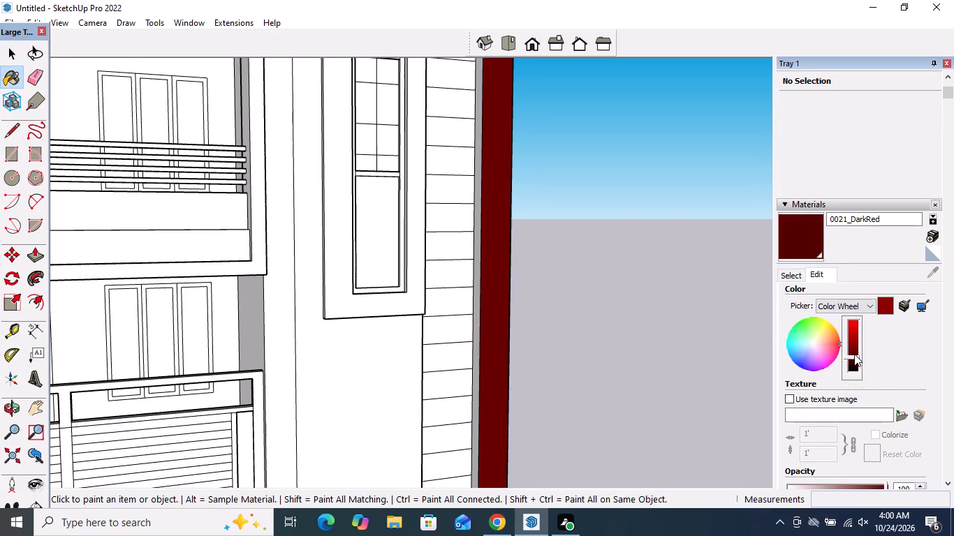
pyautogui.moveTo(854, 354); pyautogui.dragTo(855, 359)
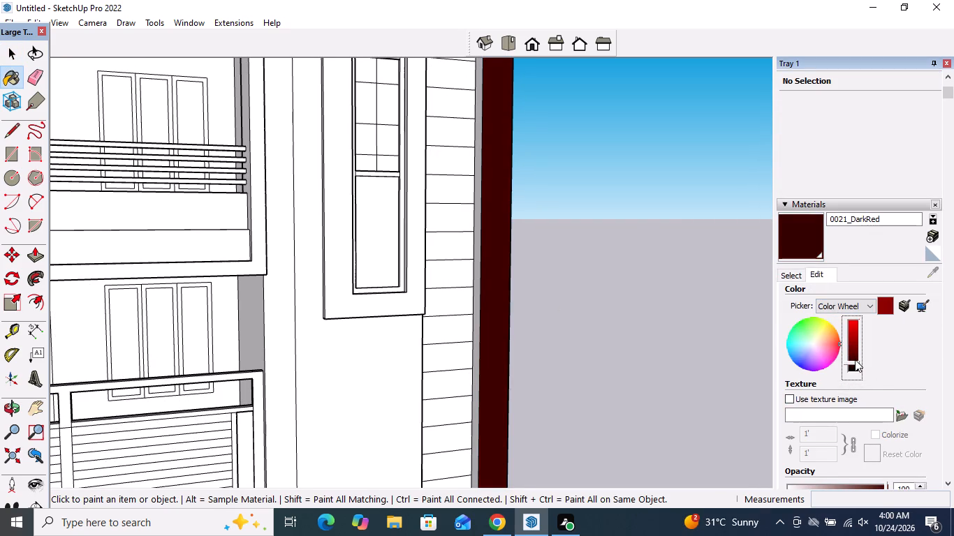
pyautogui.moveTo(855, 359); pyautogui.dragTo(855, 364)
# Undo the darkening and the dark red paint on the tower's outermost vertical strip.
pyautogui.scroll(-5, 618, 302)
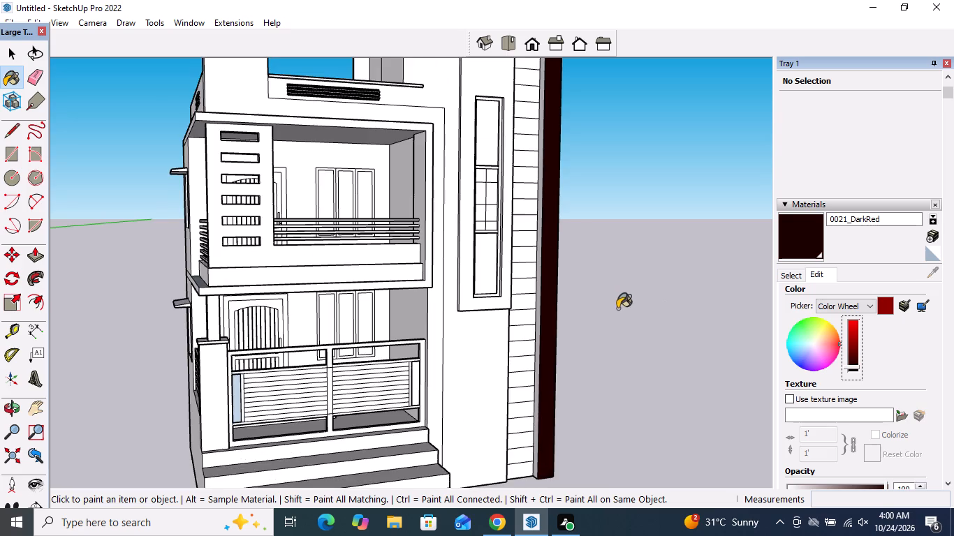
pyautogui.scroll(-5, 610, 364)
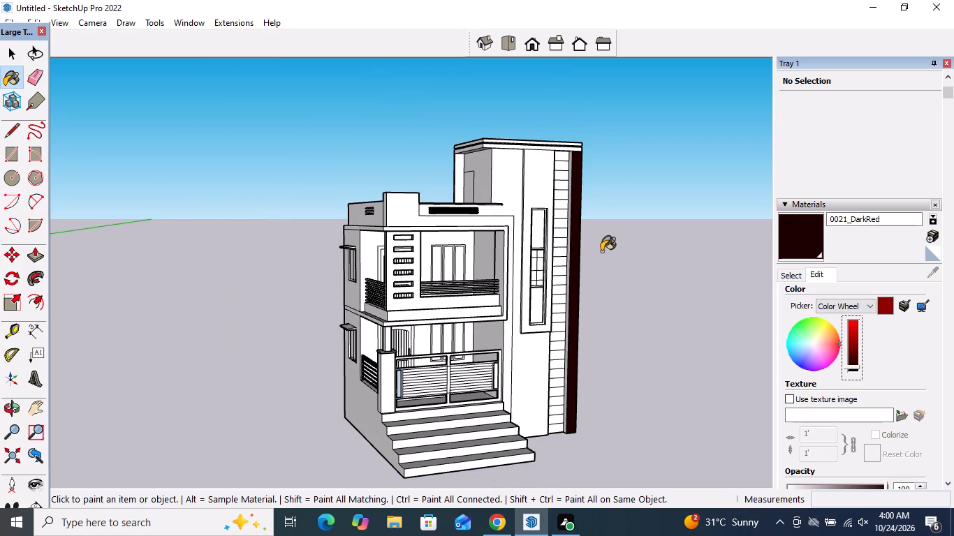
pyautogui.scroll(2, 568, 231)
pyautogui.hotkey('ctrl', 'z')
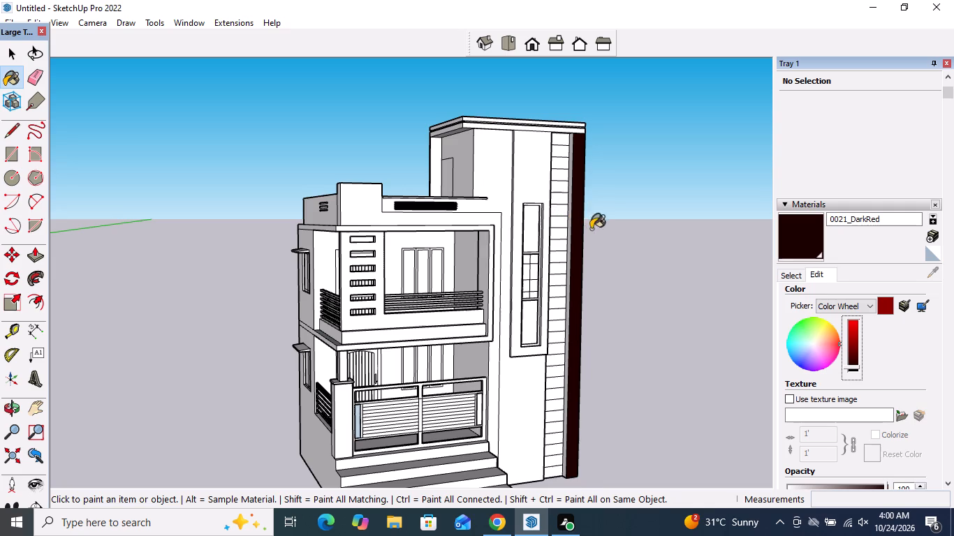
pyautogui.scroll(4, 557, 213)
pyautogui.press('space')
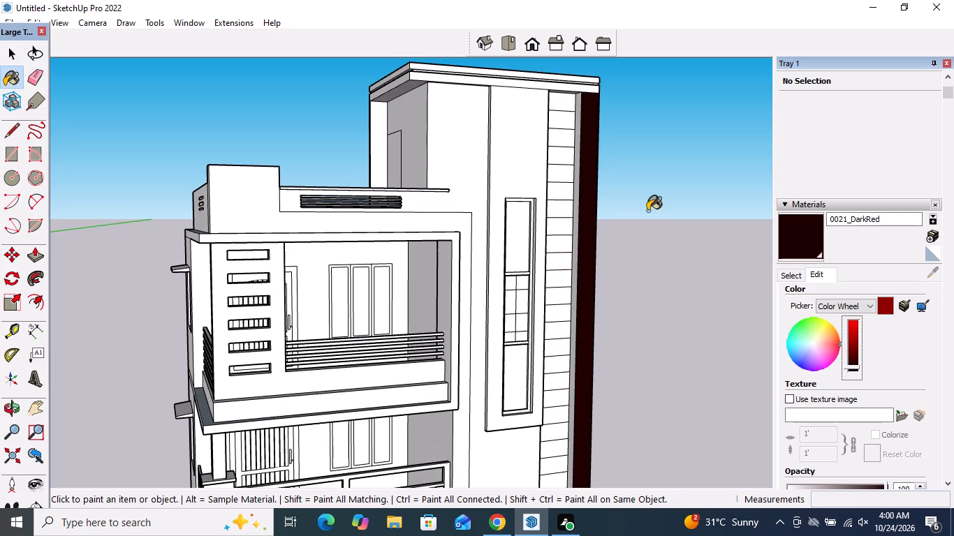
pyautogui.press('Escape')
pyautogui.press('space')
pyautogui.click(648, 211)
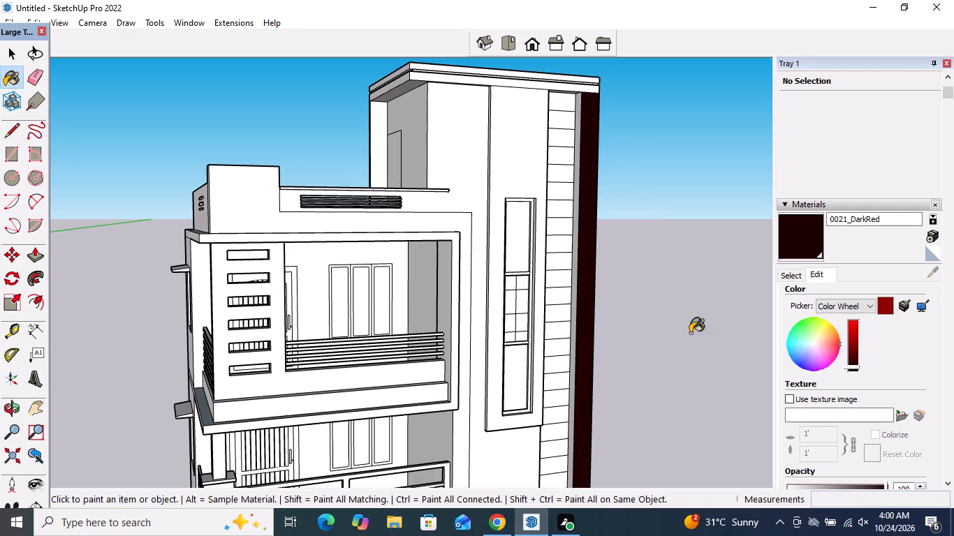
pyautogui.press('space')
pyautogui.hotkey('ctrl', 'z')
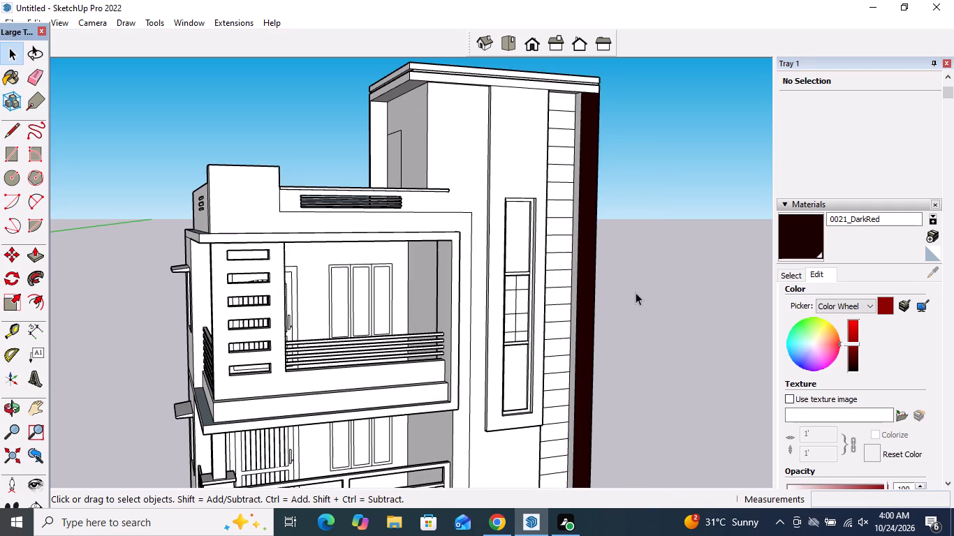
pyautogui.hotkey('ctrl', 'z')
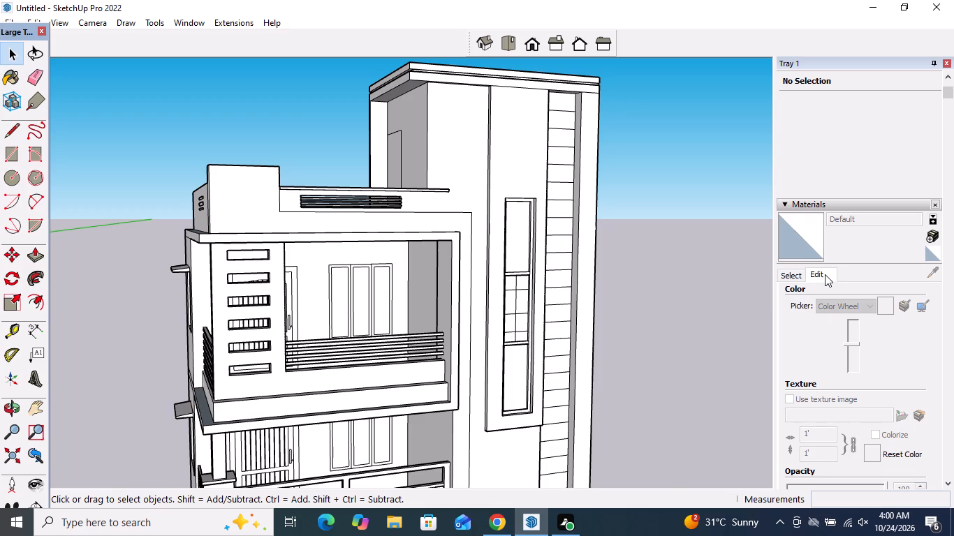
# Paint the raised panel around the stair tower's tall window with 0022_Maroon from Colors-Named.
pyautogui.click(789, 276)
pyautogui.click(838, 334)
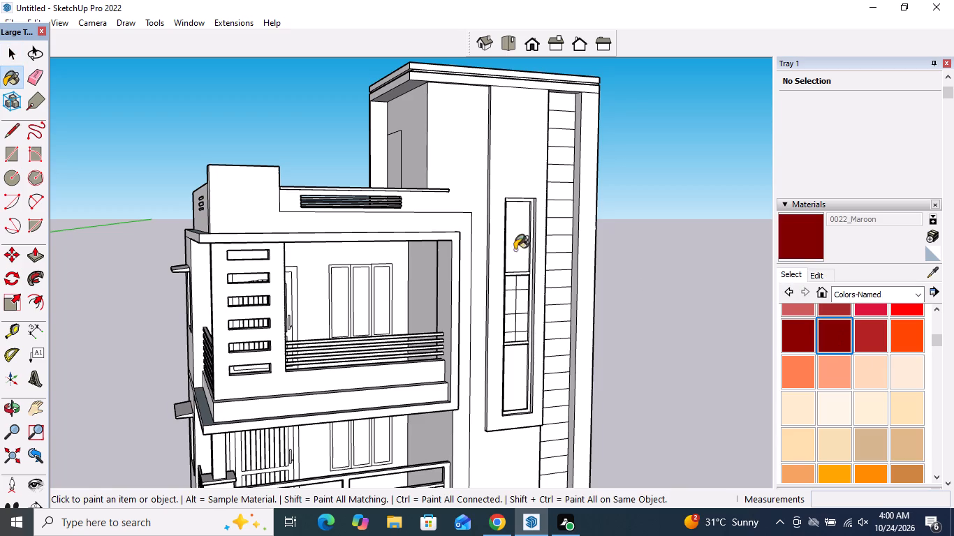
pyautogui.click(529, 167)
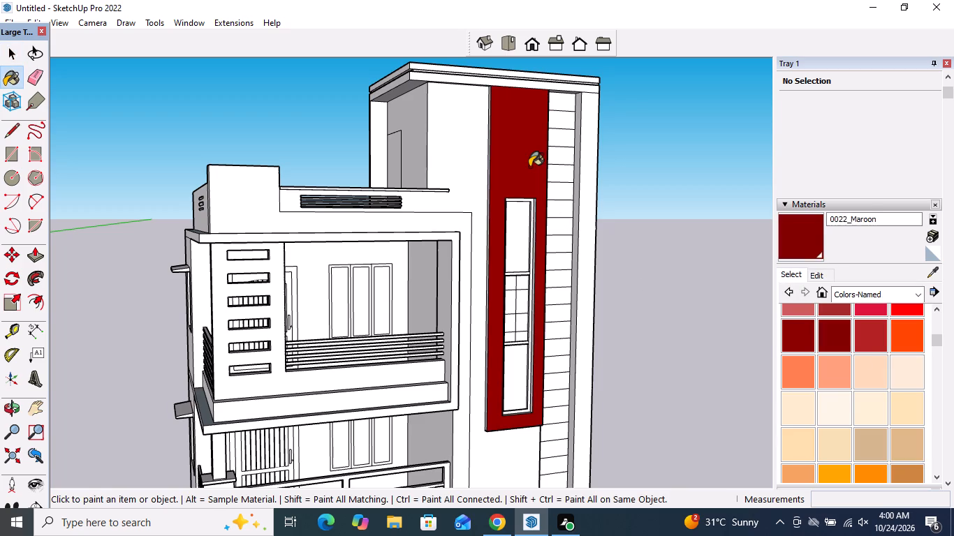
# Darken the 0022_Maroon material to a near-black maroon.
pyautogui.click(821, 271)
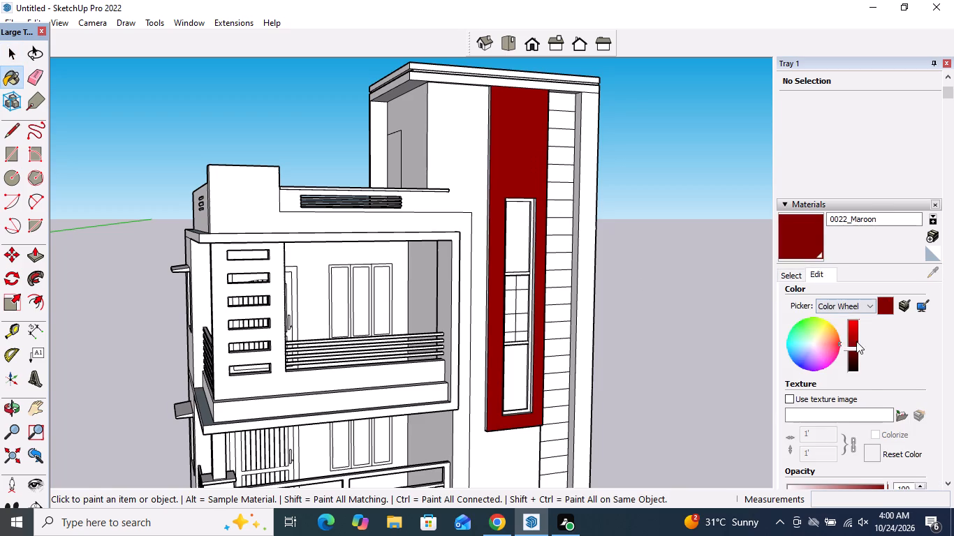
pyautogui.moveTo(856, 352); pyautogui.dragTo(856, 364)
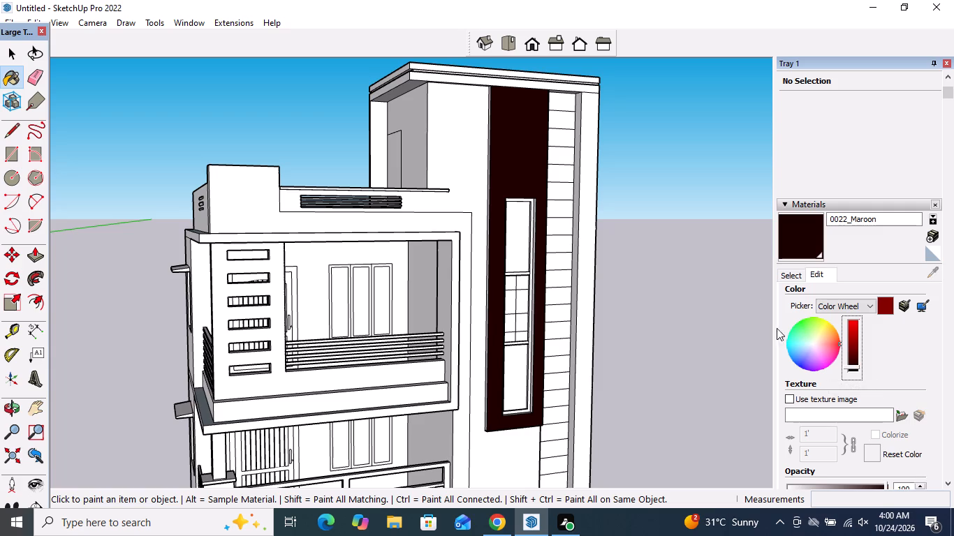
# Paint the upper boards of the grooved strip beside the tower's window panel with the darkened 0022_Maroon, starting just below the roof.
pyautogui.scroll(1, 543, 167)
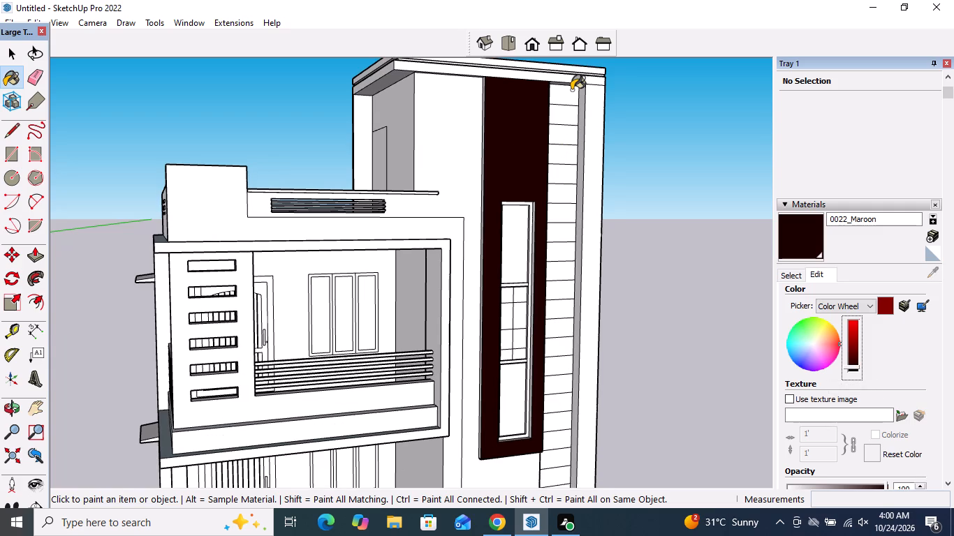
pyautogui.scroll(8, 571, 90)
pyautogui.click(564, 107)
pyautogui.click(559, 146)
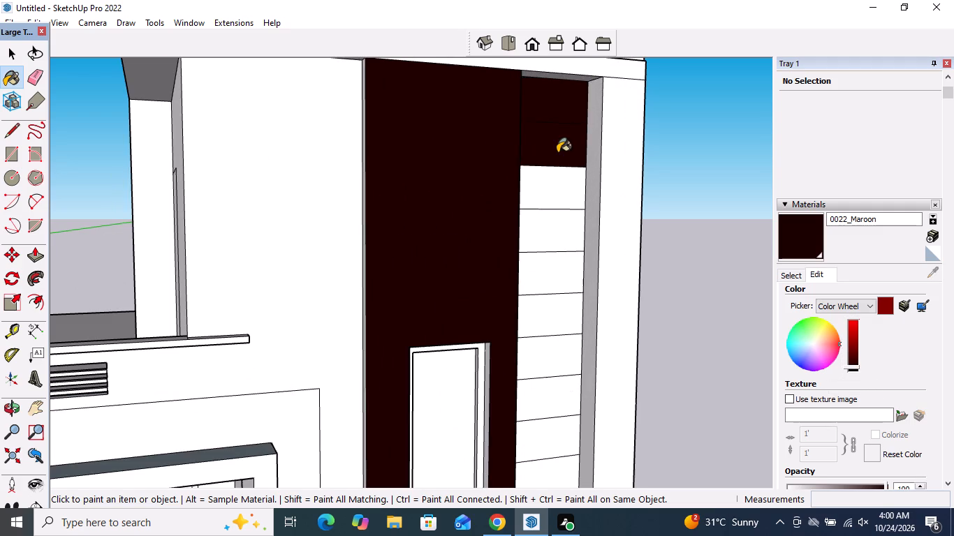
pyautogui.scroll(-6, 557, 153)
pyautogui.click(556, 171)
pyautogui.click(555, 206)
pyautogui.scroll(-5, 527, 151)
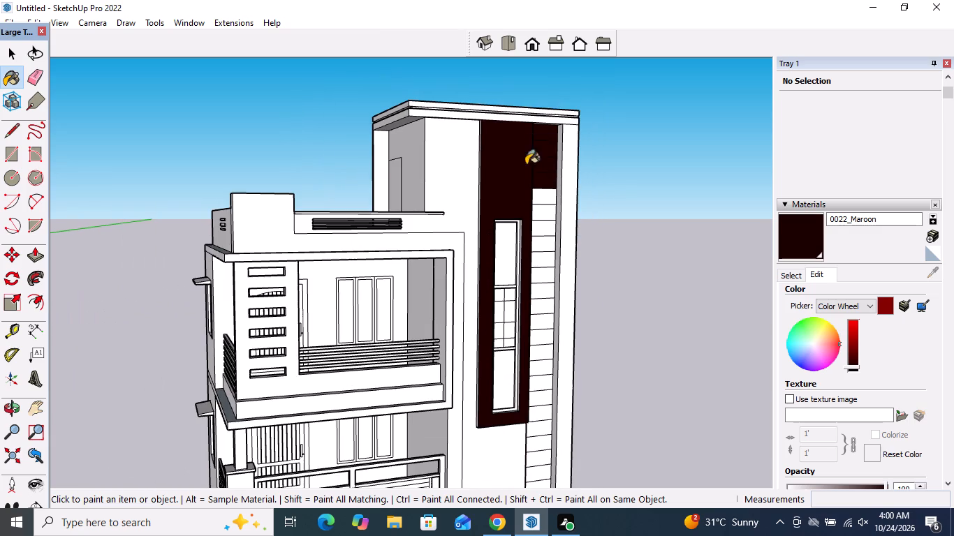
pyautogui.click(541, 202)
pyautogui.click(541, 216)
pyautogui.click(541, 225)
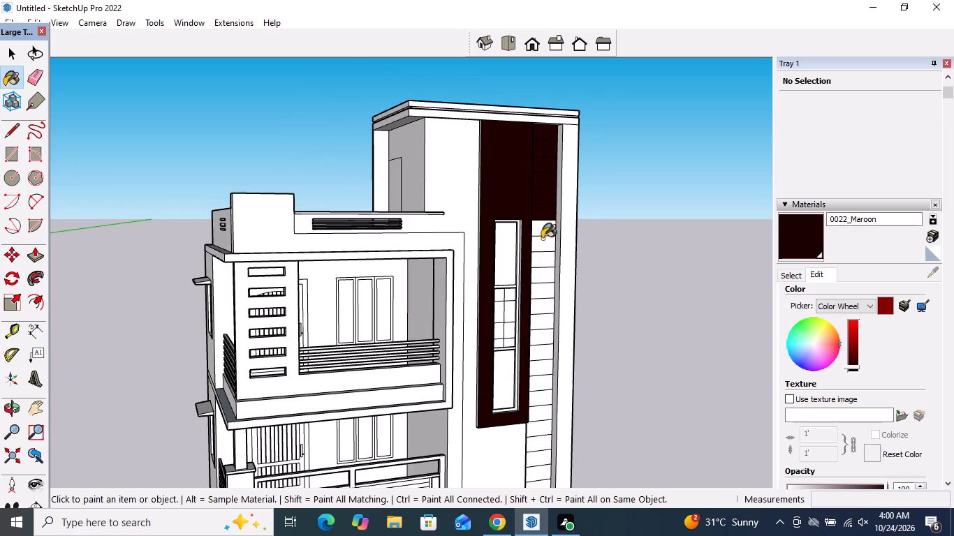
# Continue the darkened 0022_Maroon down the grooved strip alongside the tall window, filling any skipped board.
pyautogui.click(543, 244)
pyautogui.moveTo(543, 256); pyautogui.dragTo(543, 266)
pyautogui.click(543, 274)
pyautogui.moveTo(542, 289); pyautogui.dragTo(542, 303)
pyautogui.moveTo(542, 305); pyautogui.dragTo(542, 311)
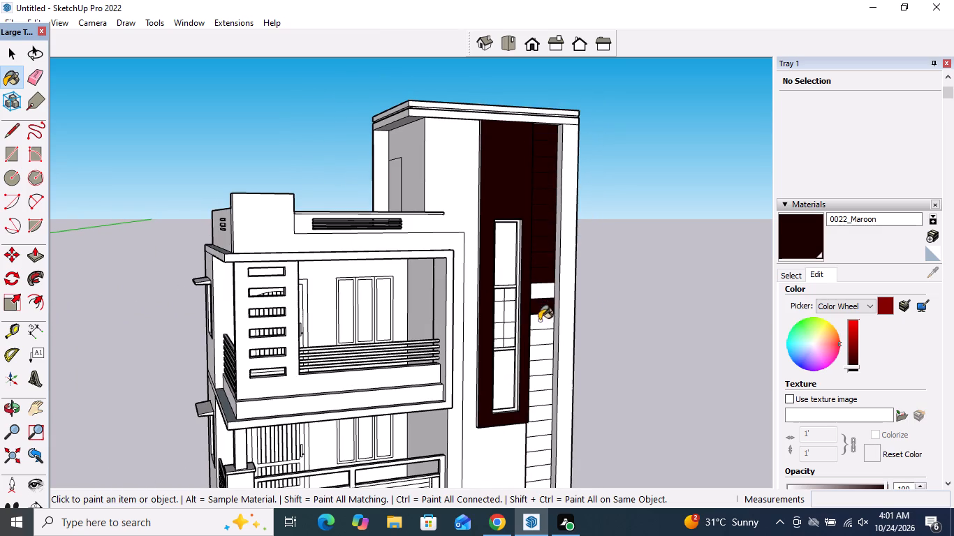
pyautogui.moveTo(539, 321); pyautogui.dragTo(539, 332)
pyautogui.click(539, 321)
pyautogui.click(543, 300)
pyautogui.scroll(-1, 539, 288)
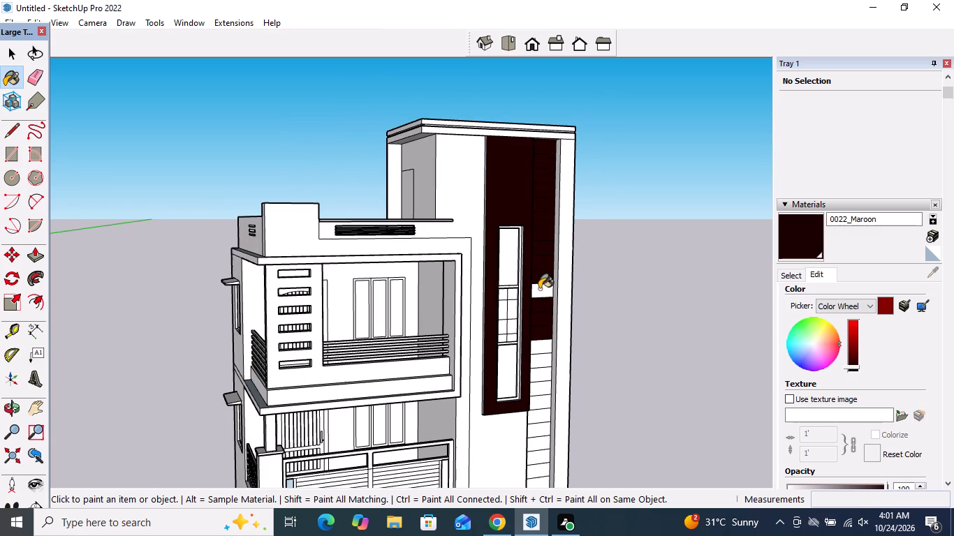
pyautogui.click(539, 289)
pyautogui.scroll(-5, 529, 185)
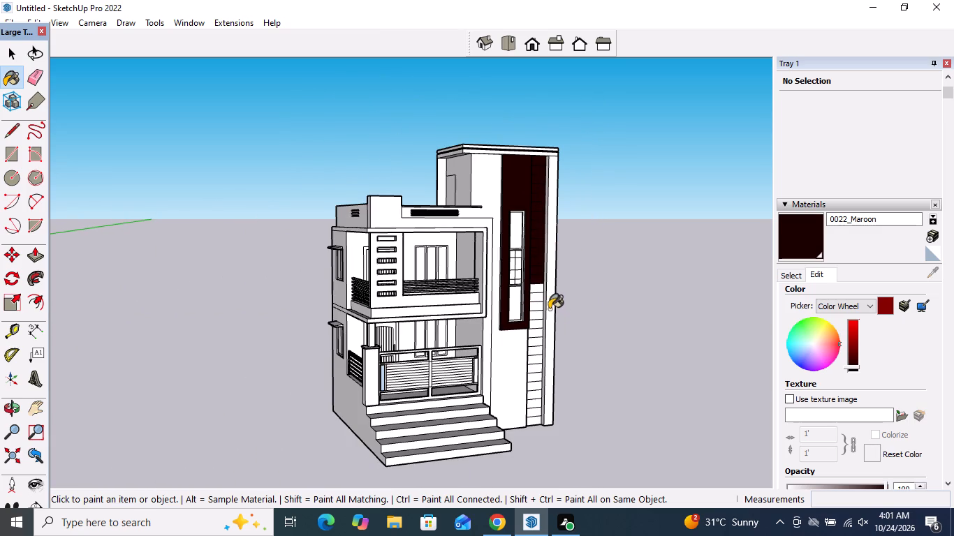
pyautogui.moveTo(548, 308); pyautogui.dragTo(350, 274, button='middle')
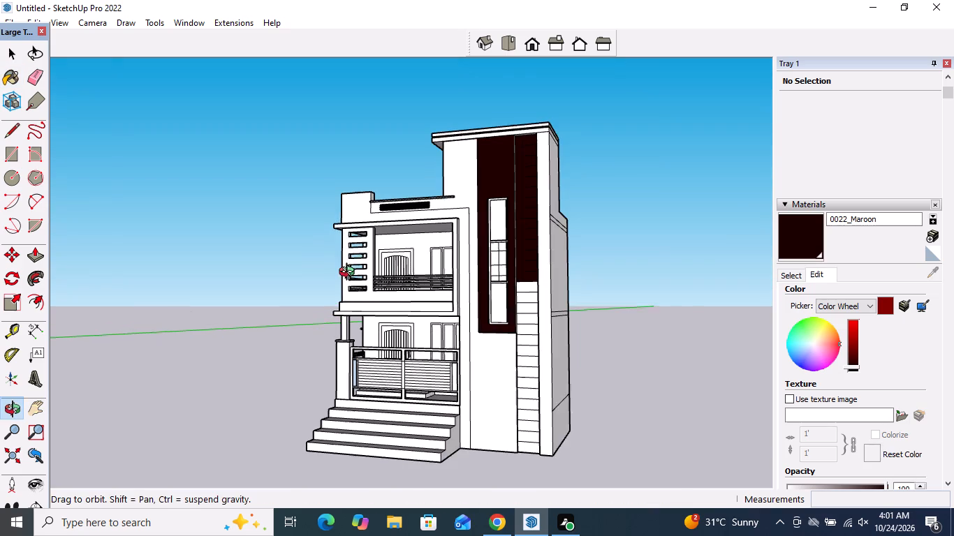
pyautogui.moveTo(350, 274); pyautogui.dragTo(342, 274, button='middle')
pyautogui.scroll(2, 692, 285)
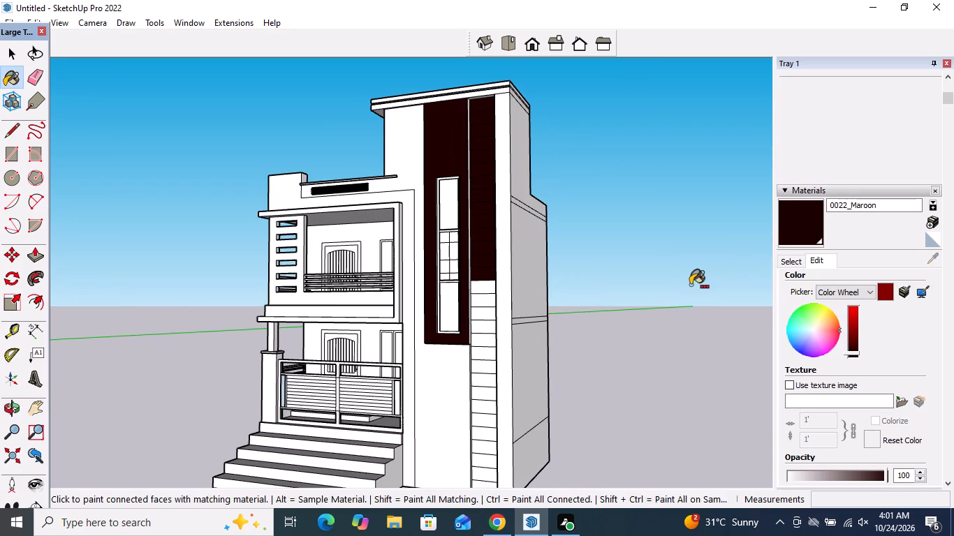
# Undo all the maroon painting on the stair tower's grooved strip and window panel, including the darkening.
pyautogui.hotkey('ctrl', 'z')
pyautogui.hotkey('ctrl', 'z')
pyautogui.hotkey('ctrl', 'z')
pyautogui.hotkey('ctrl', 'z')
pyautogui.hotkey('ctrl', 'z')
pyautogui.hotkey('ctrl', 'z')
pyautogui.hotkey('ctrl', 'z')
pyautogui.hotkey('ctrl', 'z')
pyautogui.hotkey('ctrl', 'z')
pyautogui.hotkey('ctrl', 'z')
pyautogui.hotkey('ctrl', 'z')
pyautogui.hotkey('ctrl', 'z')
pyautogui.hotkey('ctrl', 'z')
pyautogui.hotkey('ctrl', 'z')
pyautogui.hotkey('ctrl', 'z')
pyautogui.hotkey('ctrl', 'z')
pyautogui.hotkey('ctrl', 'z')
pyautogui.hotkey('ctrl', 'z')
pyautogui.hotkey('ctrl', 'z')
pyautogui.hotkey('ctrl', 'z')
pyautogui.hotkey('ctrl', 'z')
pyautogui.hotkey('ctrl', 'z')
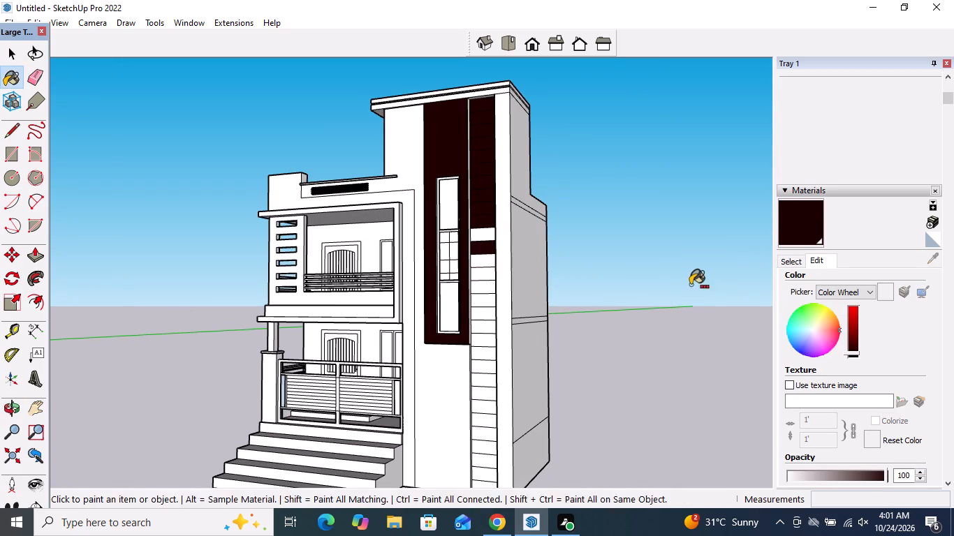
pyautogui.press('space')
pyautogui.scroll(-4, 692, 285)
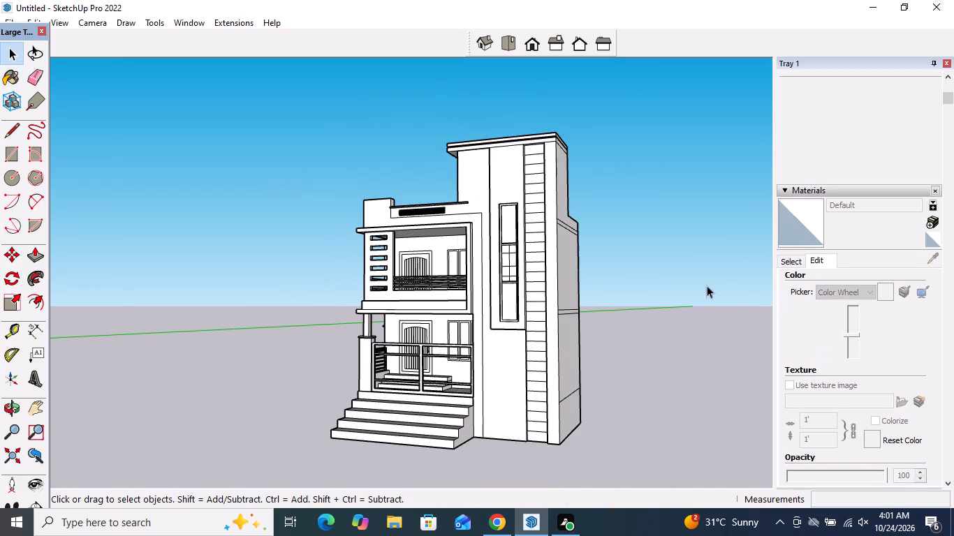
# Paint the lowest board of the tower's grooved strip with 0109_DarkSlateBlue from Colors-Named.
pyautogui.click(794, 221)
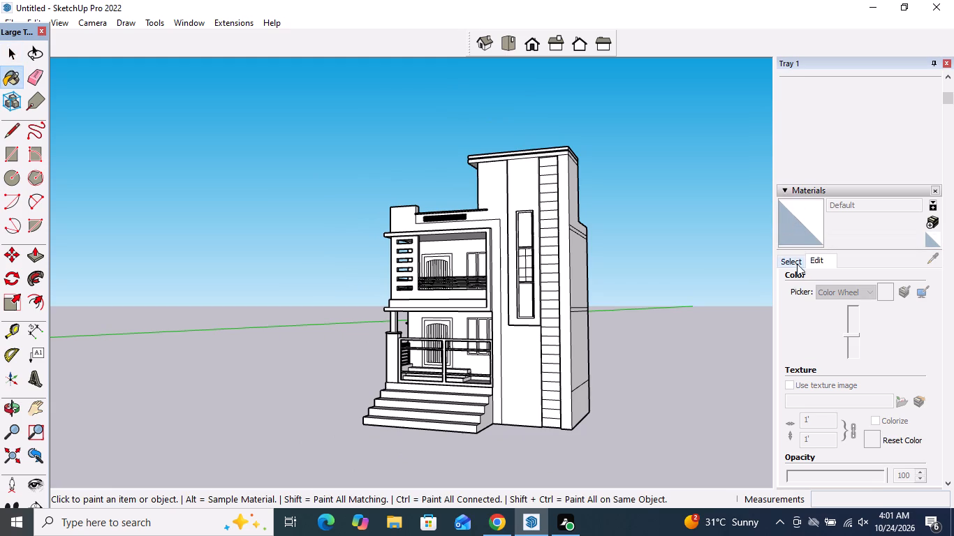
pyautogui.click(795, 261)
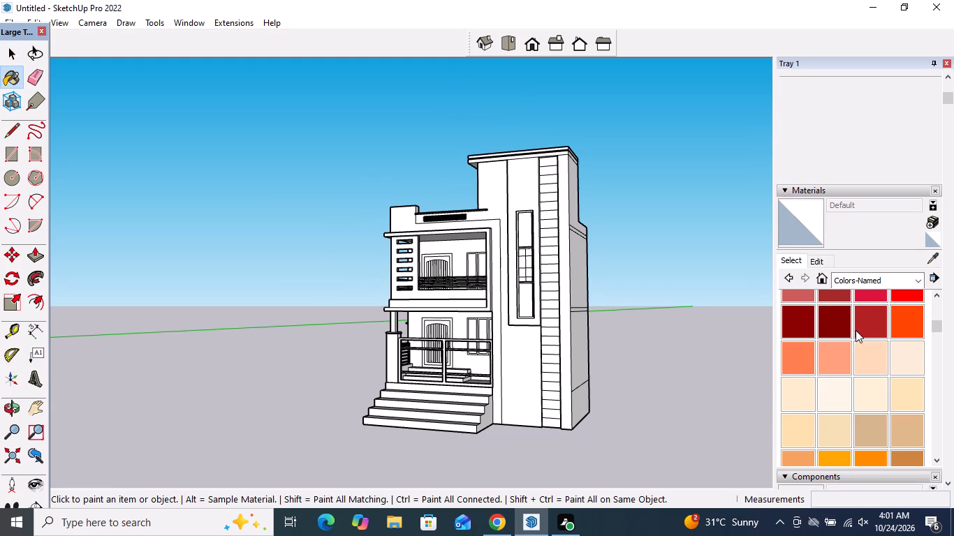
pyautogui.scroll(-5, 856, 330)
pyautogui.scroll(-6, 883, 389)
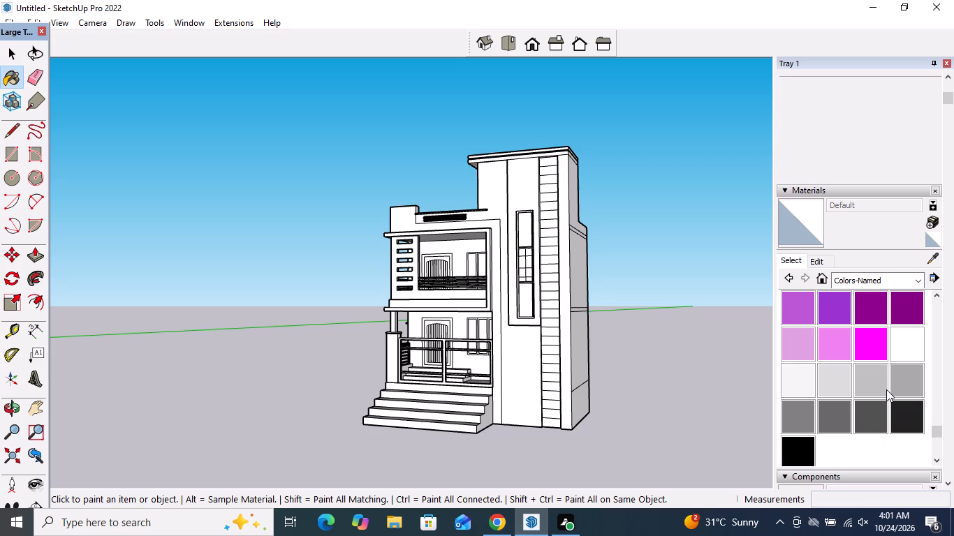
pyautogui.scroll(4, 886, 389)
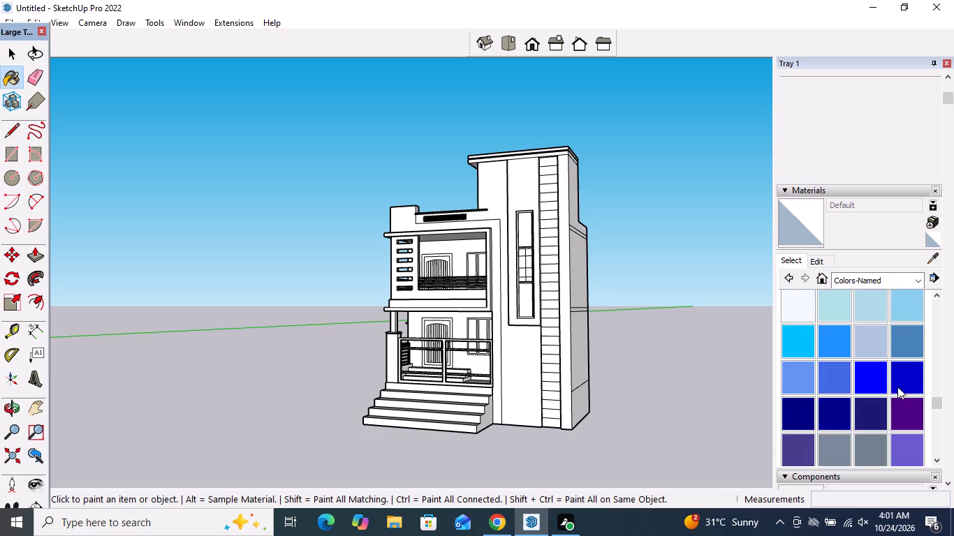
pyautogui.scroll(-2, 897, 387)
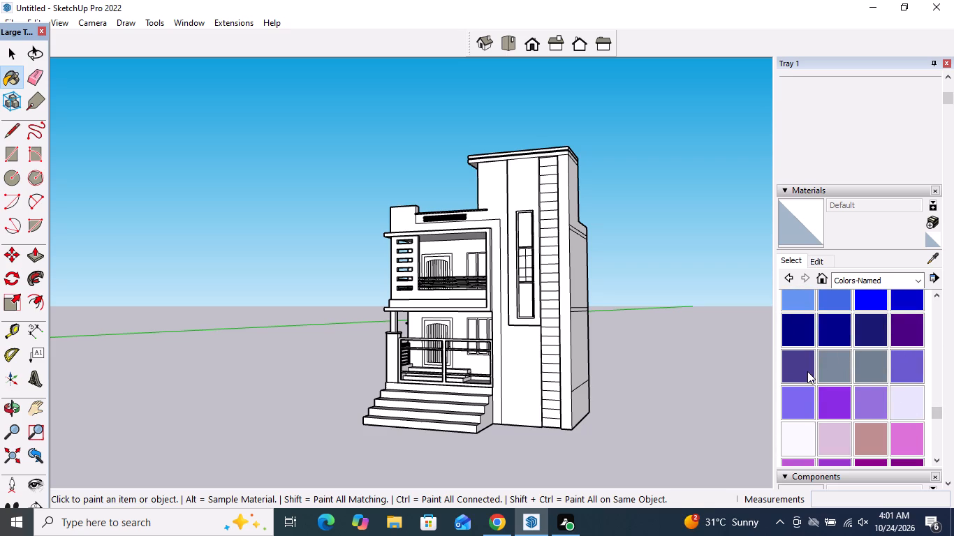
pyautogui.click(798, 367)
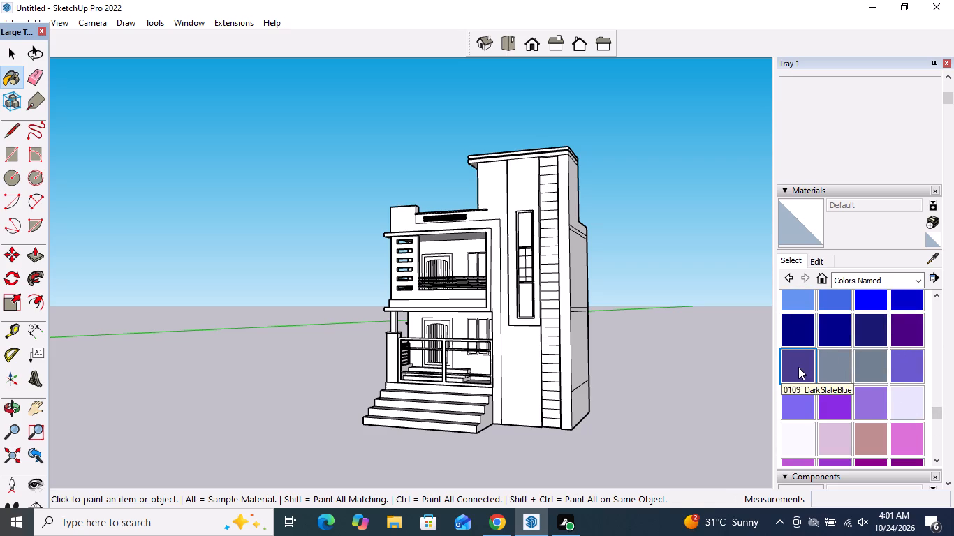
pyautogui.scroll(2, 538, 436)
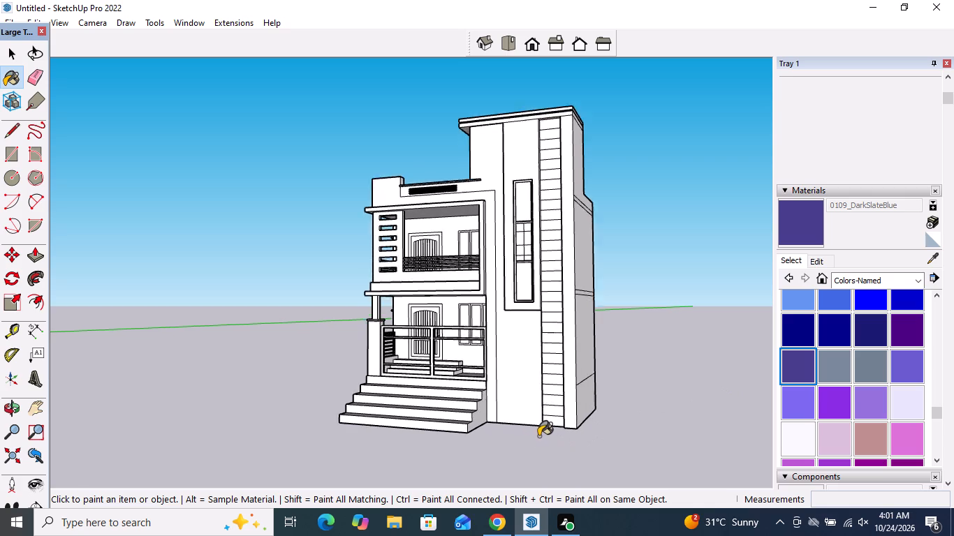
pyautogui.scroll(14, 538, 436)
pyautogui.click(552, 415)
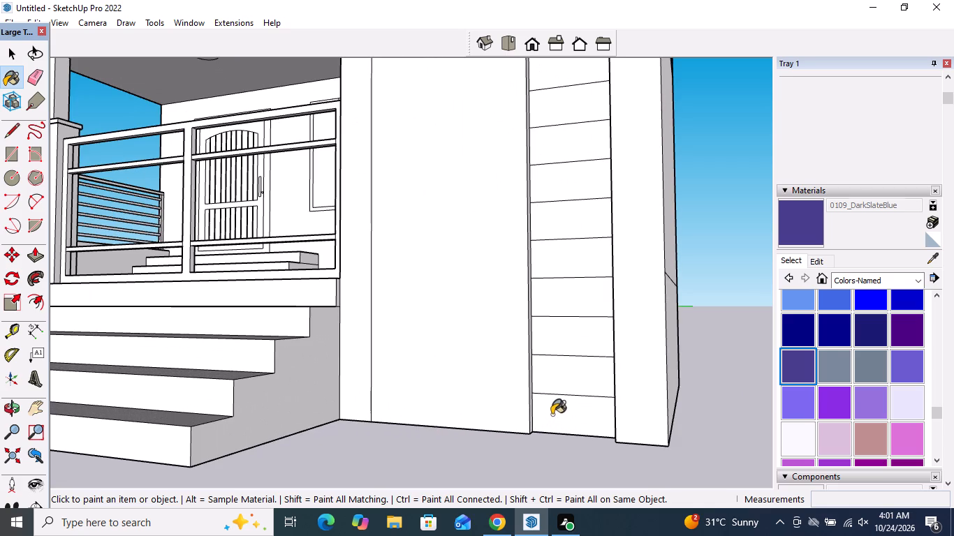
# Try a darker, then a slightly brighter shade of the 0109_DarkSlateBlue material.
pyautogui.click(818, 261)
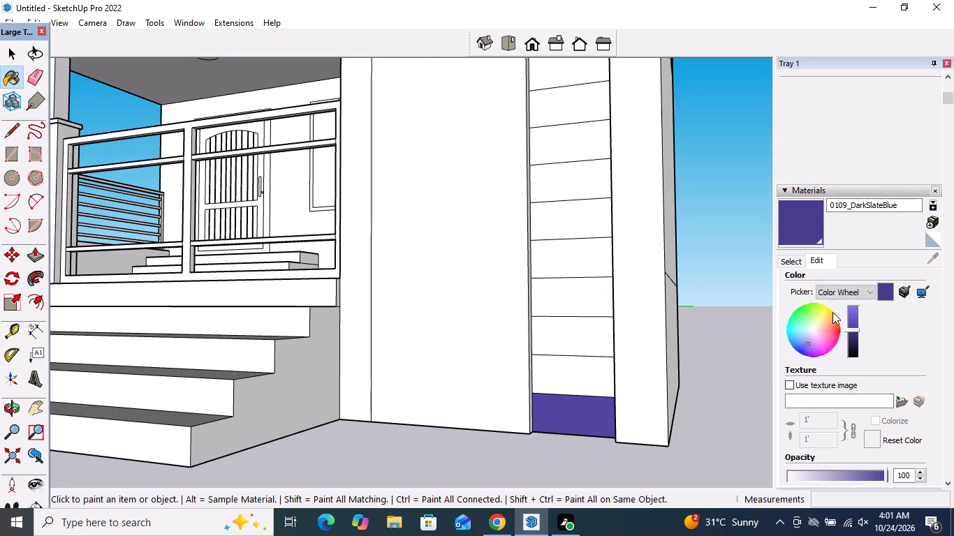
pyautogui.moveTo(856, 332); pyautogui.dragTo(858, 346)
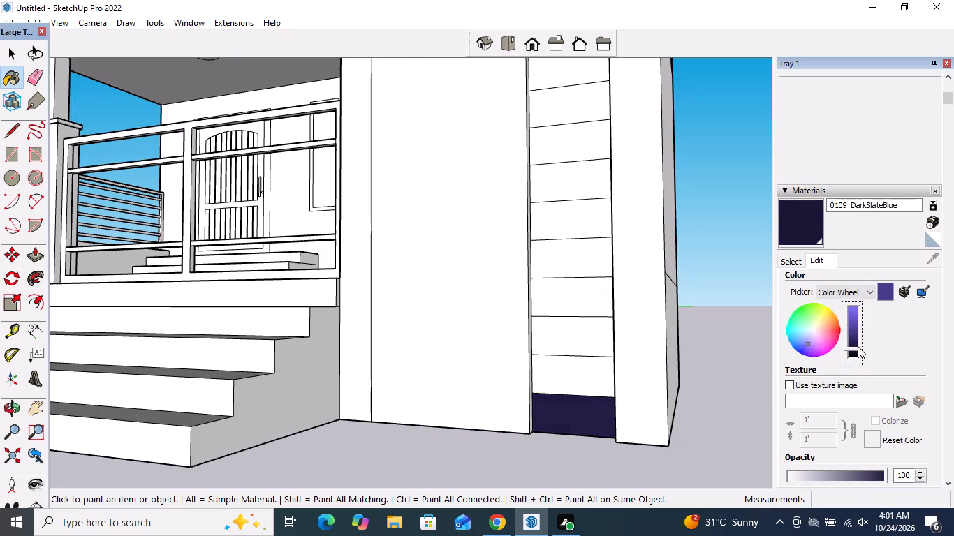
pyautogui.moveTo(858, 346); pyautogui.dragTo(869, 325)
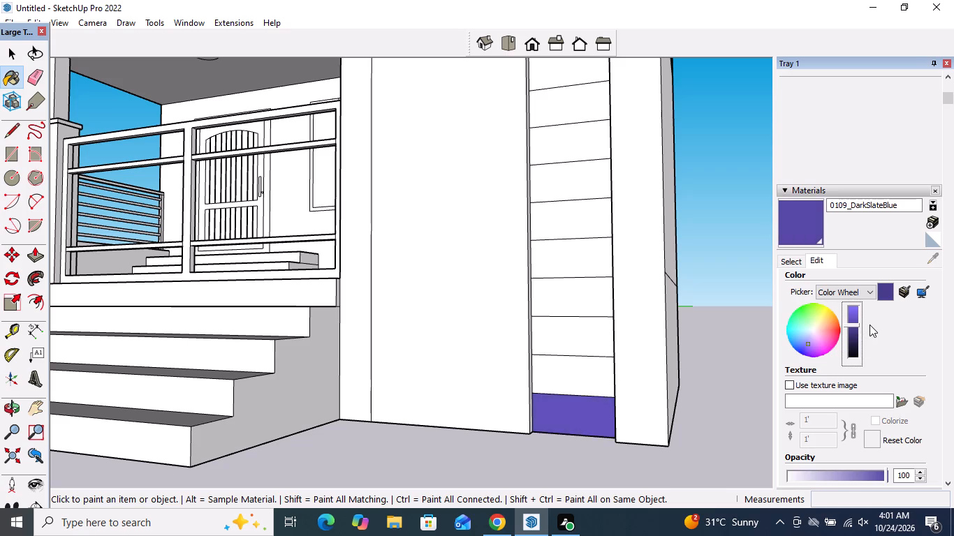
# Paint the two lowest boards of the tower's grooved strip with 0078_DarkSlateGray from Colors-Named.
pyautogui.click(797, 259)
pyautogui.scroll(1, 873, 360)
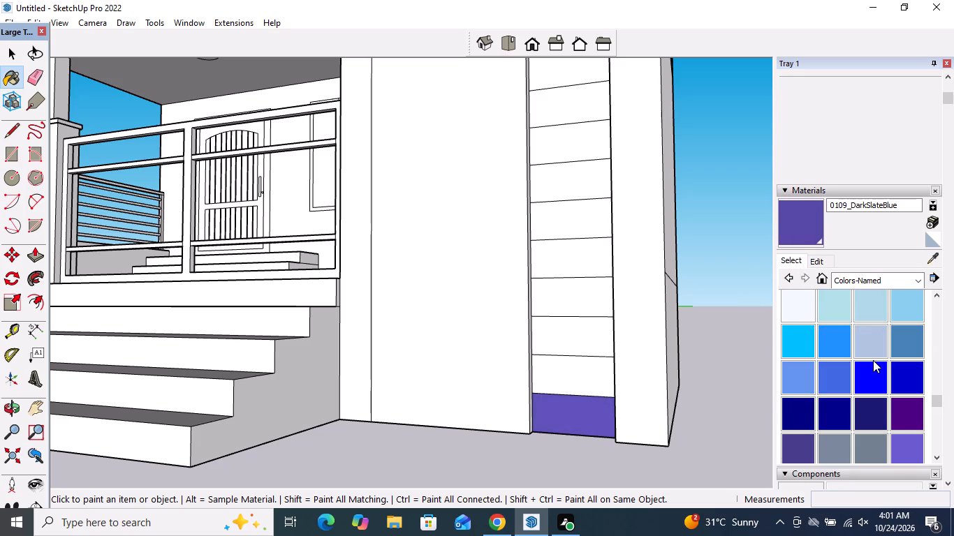
pyautogui.scroll(3, 873, 360)
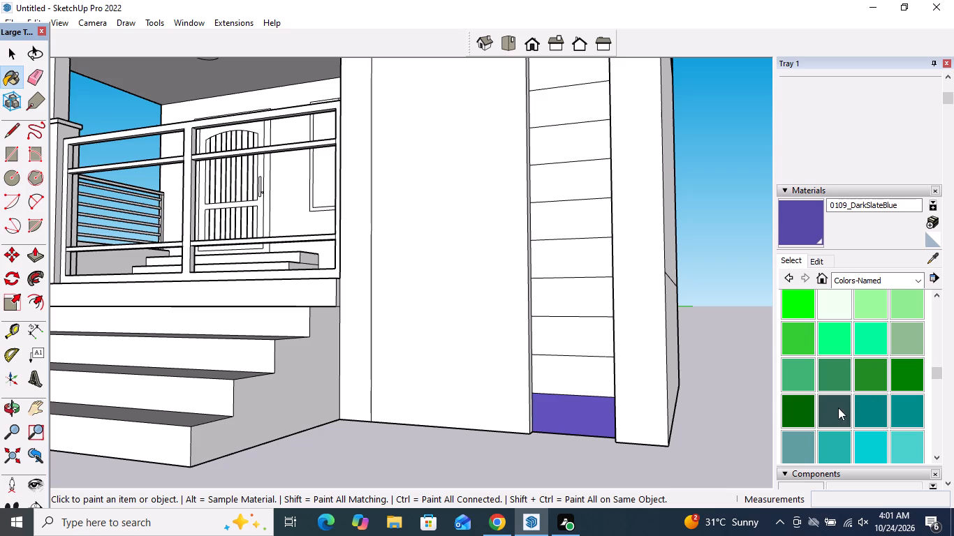
pyautogui.click(823, 412)
pyautogui.click(593, 417)
pyautogui.click(570, 382)
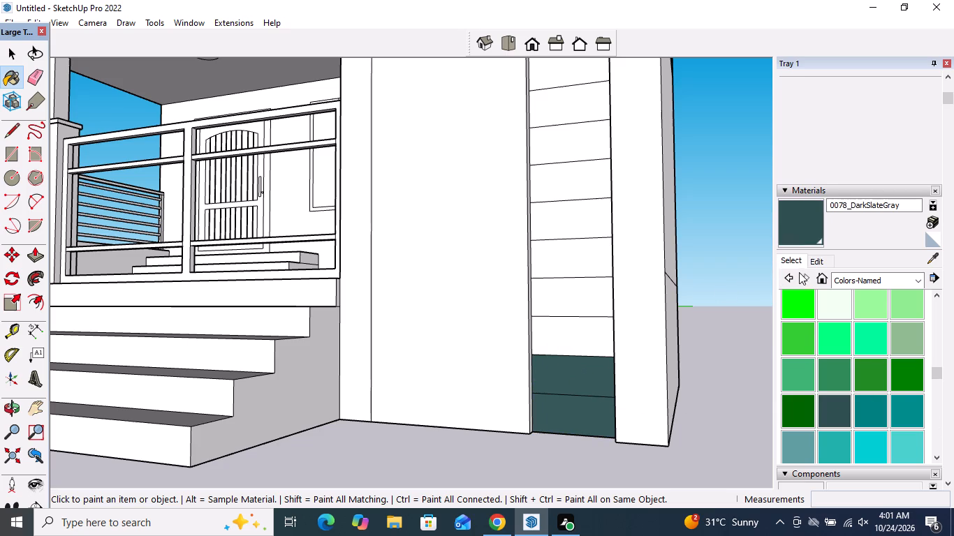
# Darken the 0078_DarkSlateGray material to a near-black slate.
pyautogui.click(821, 255)
pyautogui.click(853, 341)
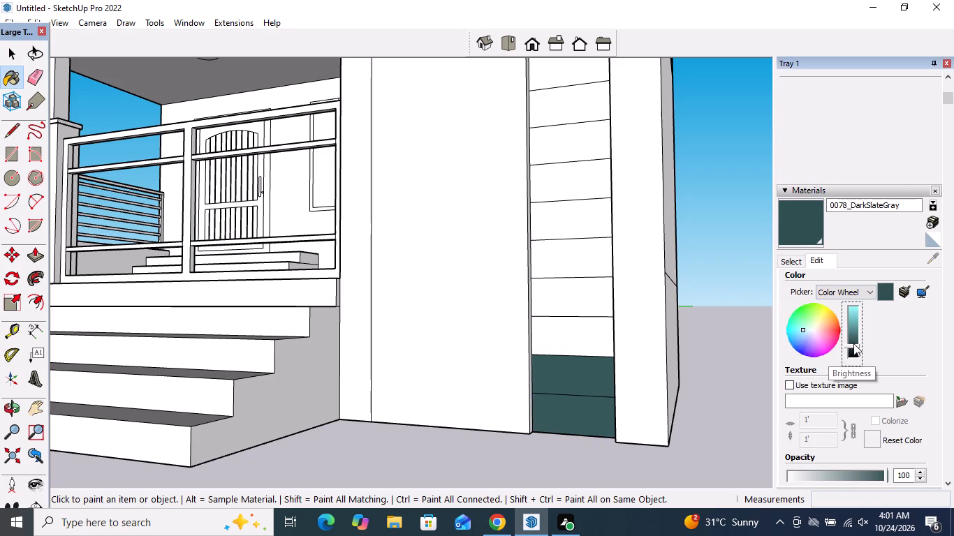
# Paint the next six boards up the grooved strip with the darkened 0078_DarkSlateGray.
pyautogui.click(568, 343)
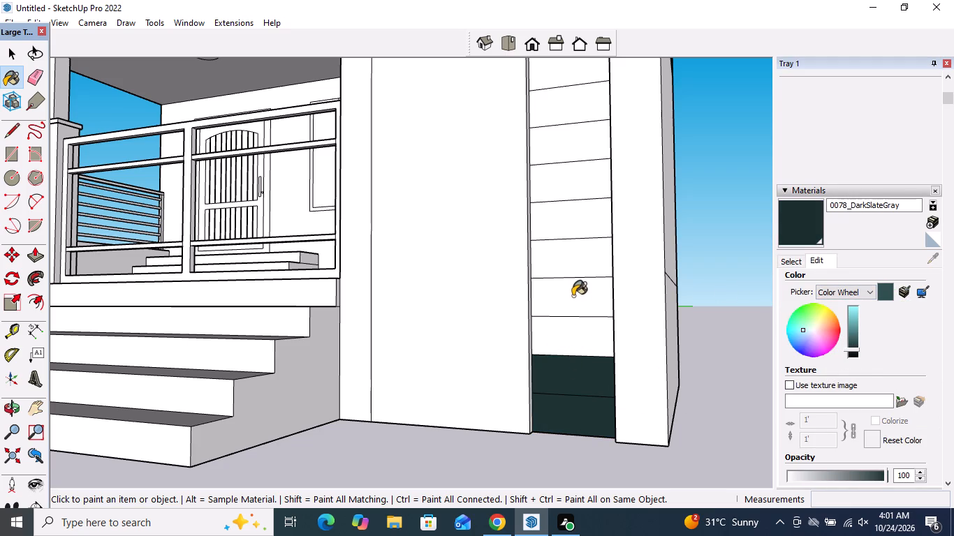
pyautogui.click(573, 295)
pyautogui.click(575, 246)
pyautogui.click(576, 216)
pyautogui.click(576, 181)
pyautogui.click(576, 128)
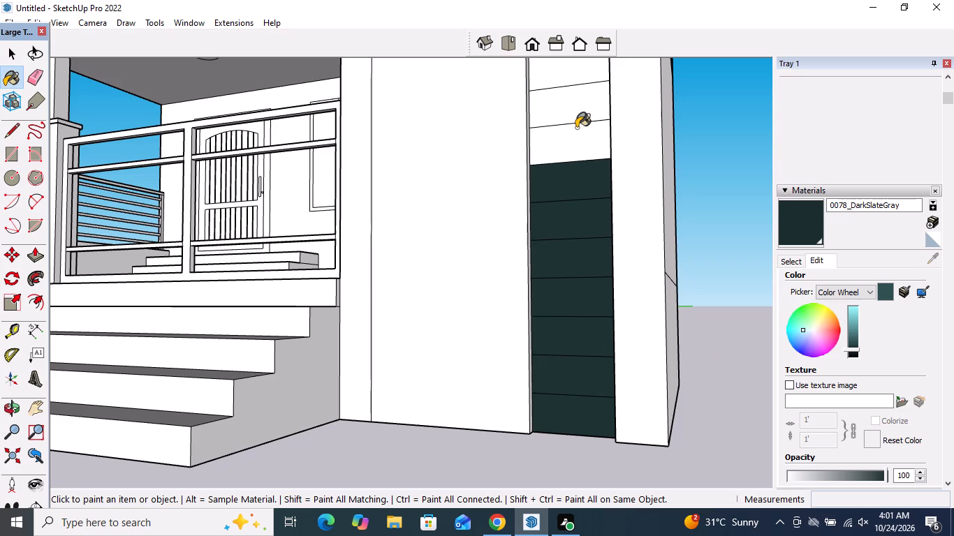
# Continue the darkened 0078_DarkSlateGray up the grooved strip, board by board, past the lower edge of the raised window panel.
pyautogui.scroll(-10, 585, 313)
pyautogui.moveTo(585, 310); pyautogui.dragTo(759, 402, button='middle')
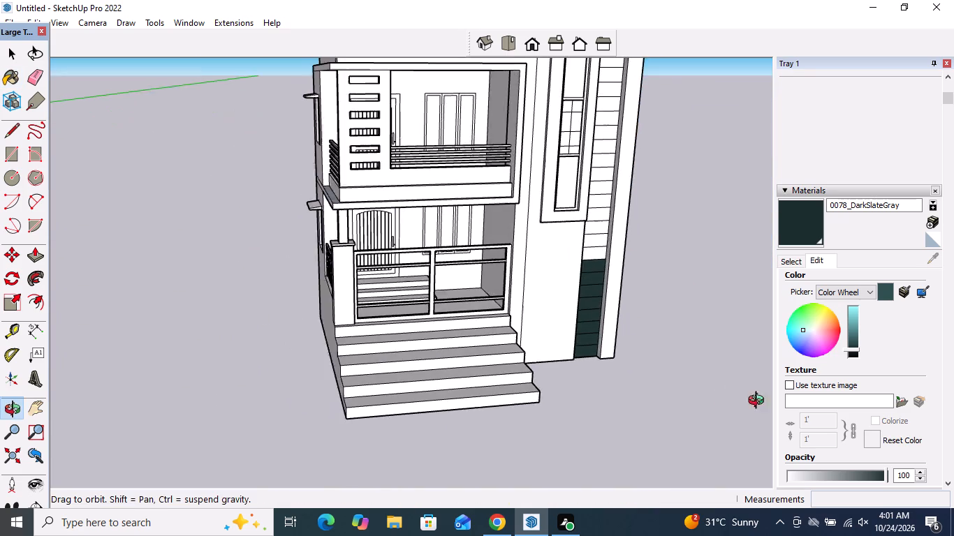
pyautogui.moveTo(759, 402); pyautogui.dragTo(779, 402, button='middle')
pyautogui.scroll(-4, 599, 400)
pyautogui.scroll(8, 604, 255)
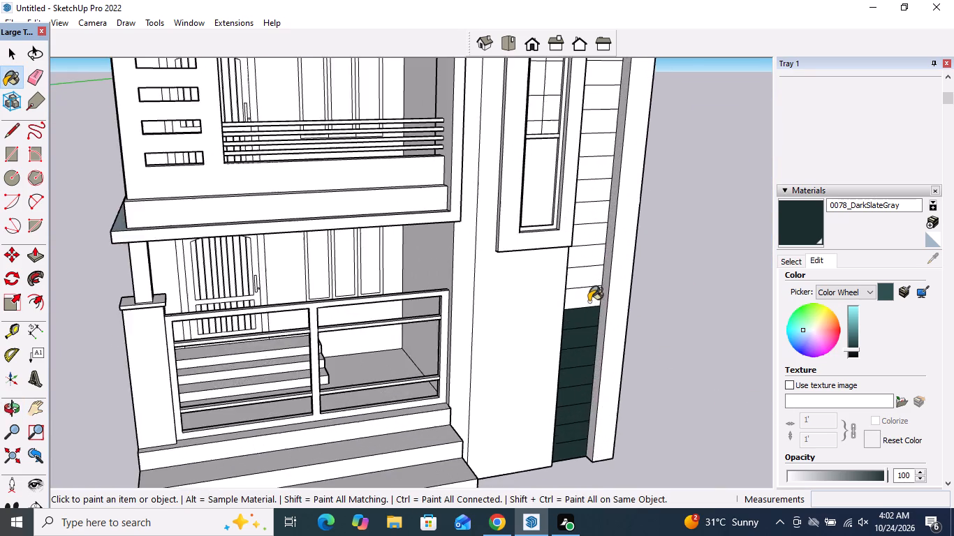
pyautogui.scroll(6, 589, 301)
pyautogui.click(586, 297)
pyautogui.click(585, 260)
pyautogui.click(585, 227)
pyautogui.click(589, 191)
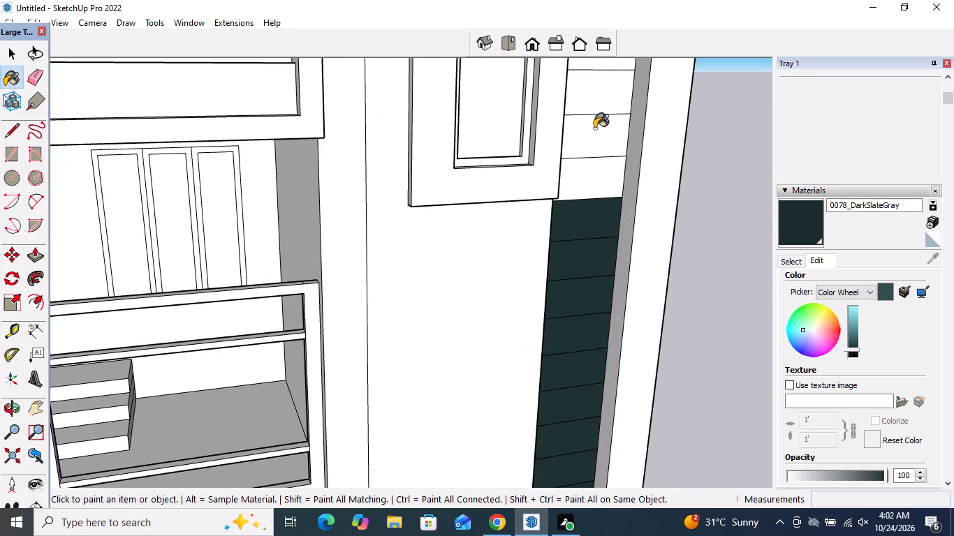
pyautogui.click(594, 128)
pyautogui.click(604, 103)
# Continue the darkened 0078_DarkSlateGray board by board up the grooved strip, along the lower part of the tower window.
pyautogui.scroll(-10, 579, 446)
pyautogui.scroll(2, 578, 274)
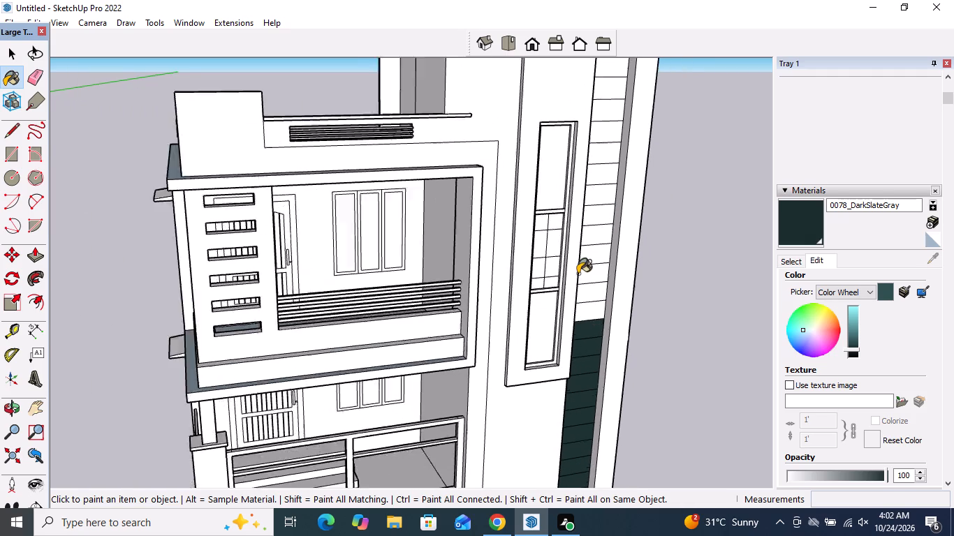
pyautogui.scroll(7, 578, 274)
pyautogui.click(602, 337)
pyautogui.click(600, 300)
pyautogui.click(607, 264)
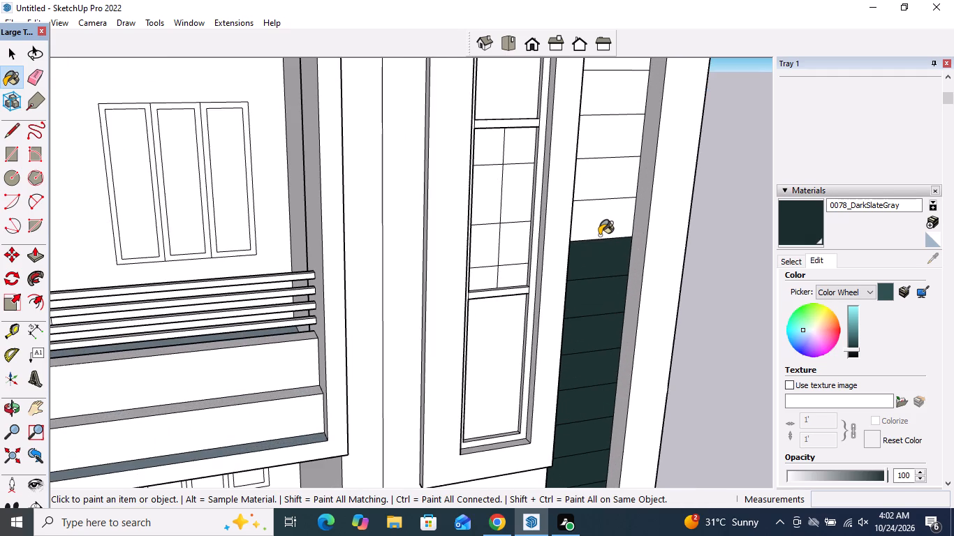
pyautogui.click(599, 228)
pyautogui.click(601, 187)
pyautogui.click(608, 140)
# Paint the grooved strip's boards beside and above the top of the tower window with the darkened 0078_DarkSlateGray.
pyautogui.scroll(-10, 555, 468)
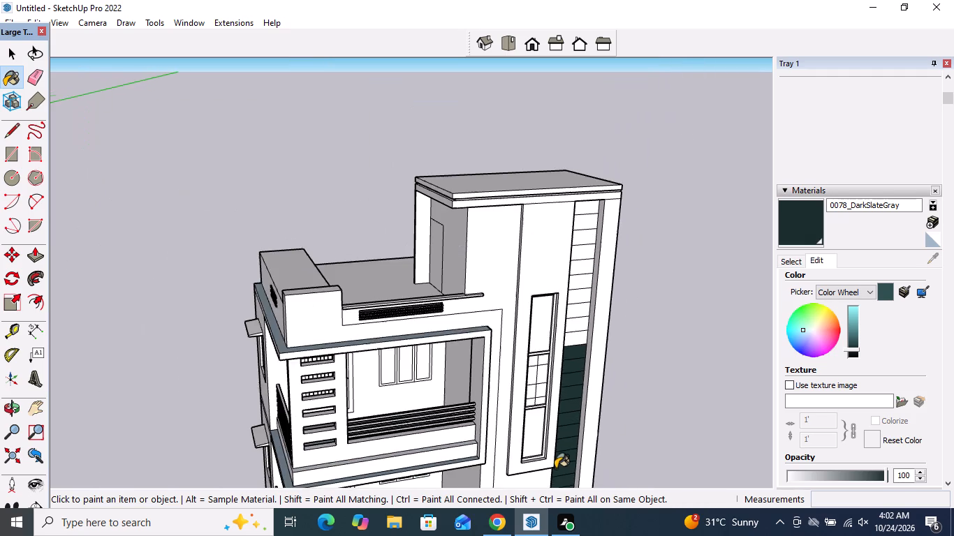
pyautogui.scroll(-1, 555, 468)
pyautogui.scroll(10, 585, 295)
pyautogui.click(551, 392)
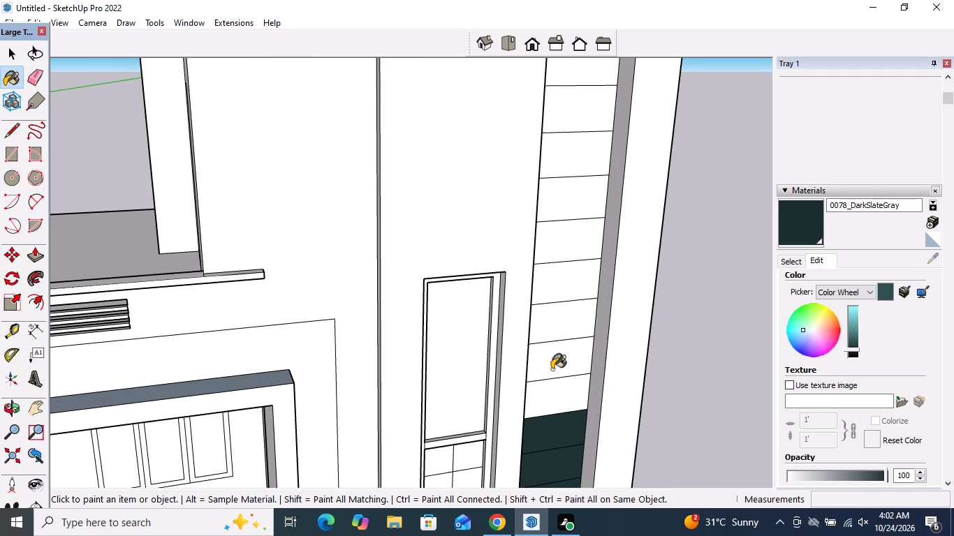
pyautogui.click(552, 369)
pyautogui.click(560, 306)
pyautogui.click(560, 275)
pyautogui.click(567, 243)
pyautogui.click(583, 197)
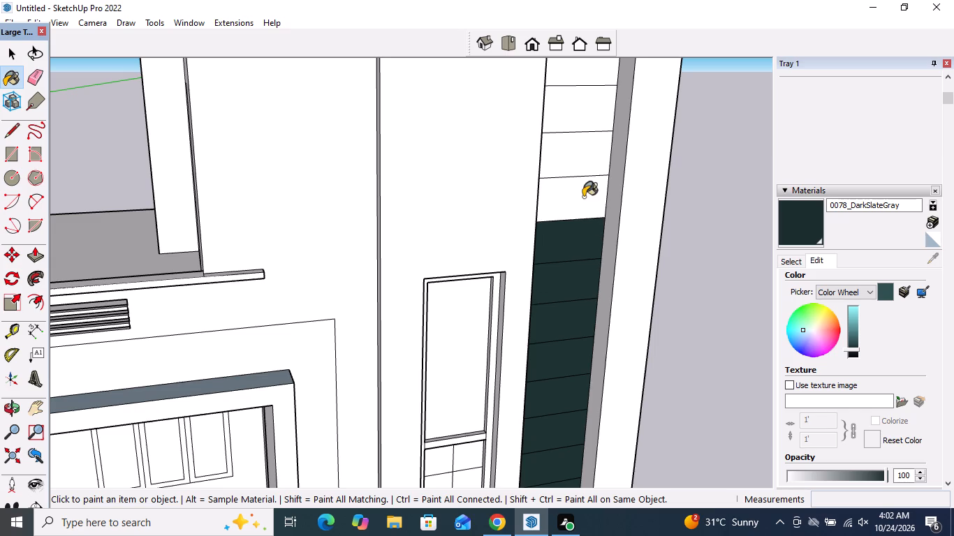
pyautogui.click(586, 143)
pyautogui.click(586, 112)
# Paint the last two boards of the grooved strip, directly under the tower's roof slab, with the darkened 0078_DarkSlateGray.
pyautogui.scroll(-10, 578, 357)
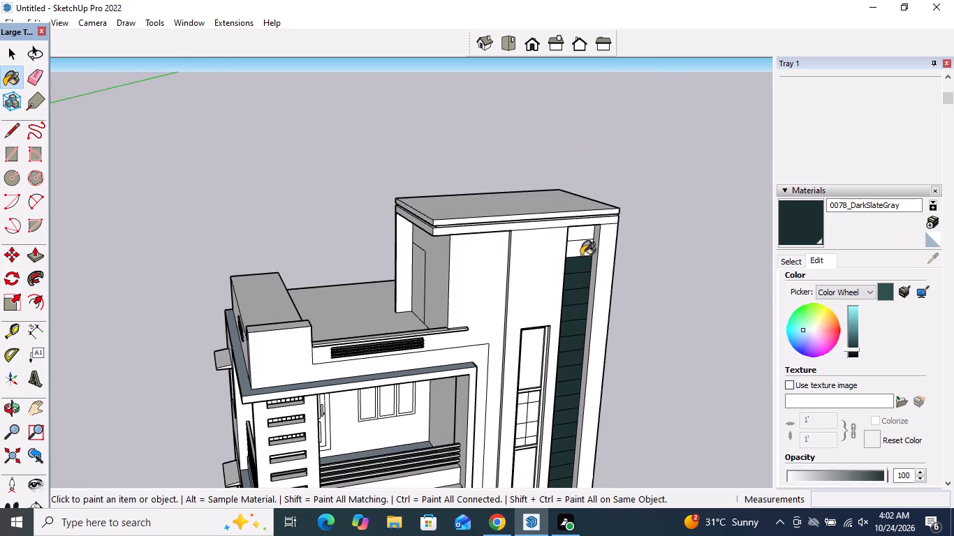
pyautogui.scroll(5, 581, 179)
pyautogui.moveTo(599, 285); pyautogui.dragTo(438, 220, button='middle')
pyautogui.scroll(4, 583, 332)
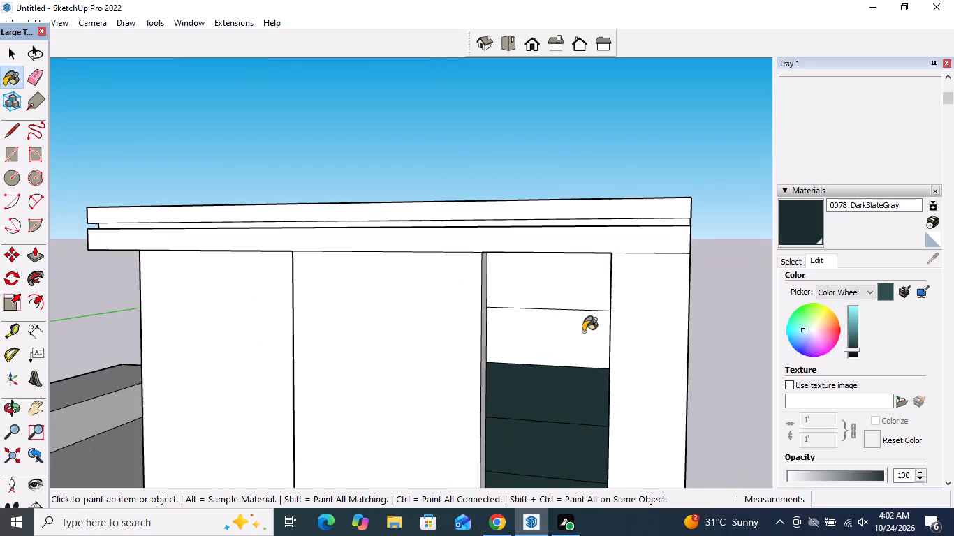
pyautogui.click(583, 332)
pyautogui.click(556, 275)
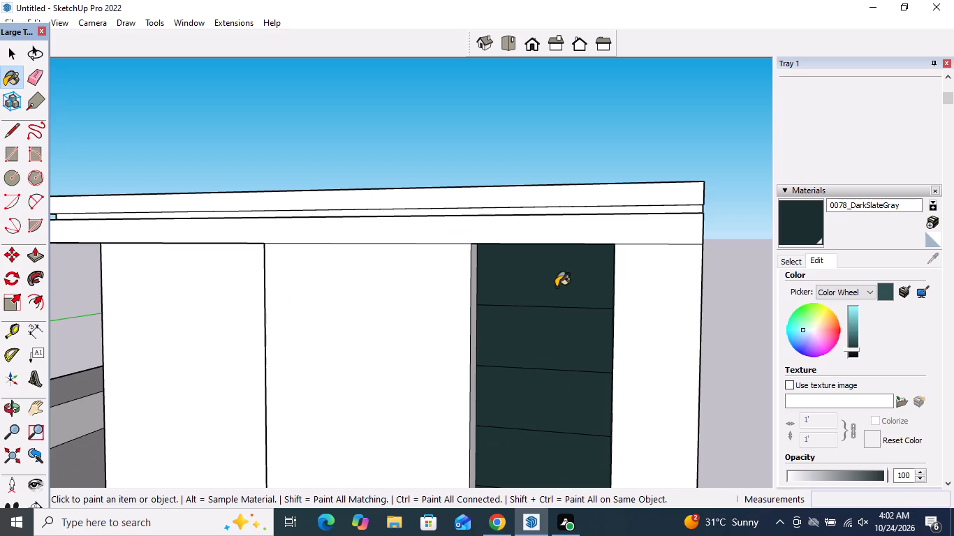
# Paint the recess side face beside the grooved strip and the raised panel around the tower window with 0078_DarkSlateGray.
pyautogui.moveTo(582, 328); pyautogui.dragTo(491, 328, button='middle')
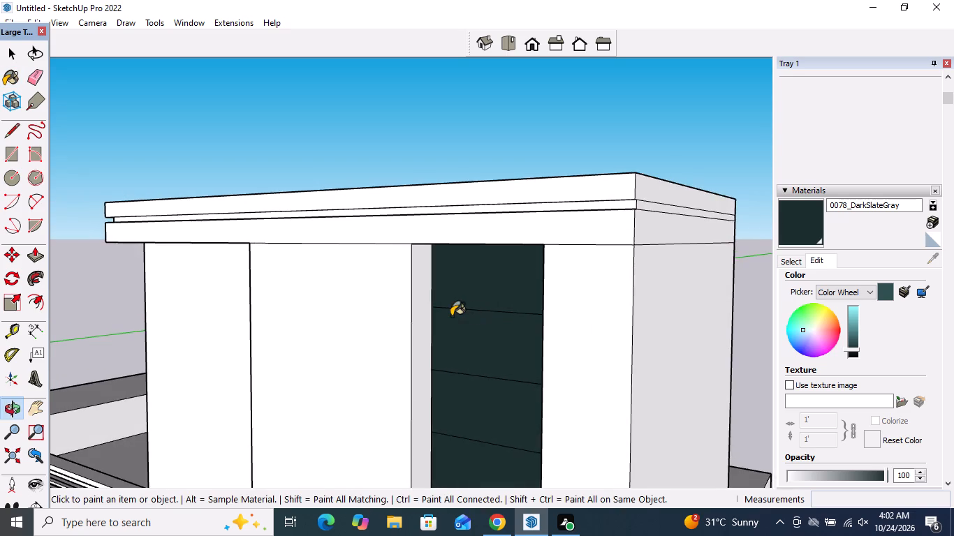
pyautogui.scroll(3, 446, 316)
pyautogui.click(410, 307)
pyautogui.moveTo(336, 315); pyautogui.dragTo(344, 315)
# Paint the roof parapet's corner block and its connected front band with 0078_DarkSlateGray, covering the block's front and side return.
pyautogui.scroll(-11, 583, 255)
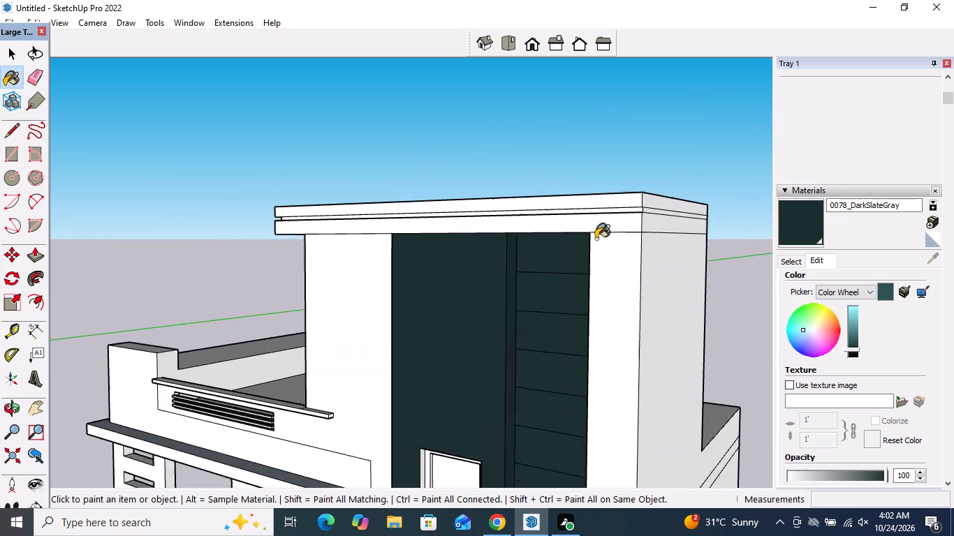
pyautogui.scroll(-10, 596, 239)
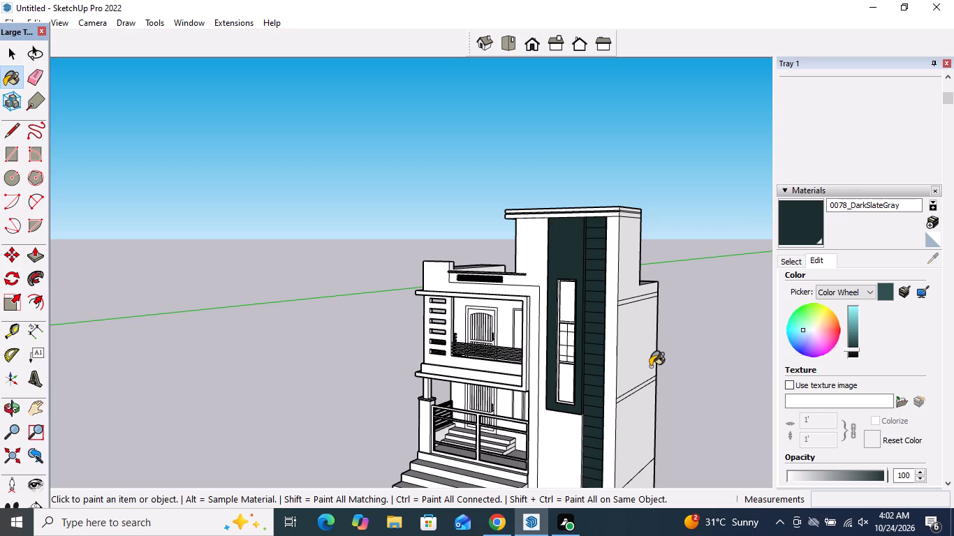
pyautogui.scroll(-2, 507, 219)
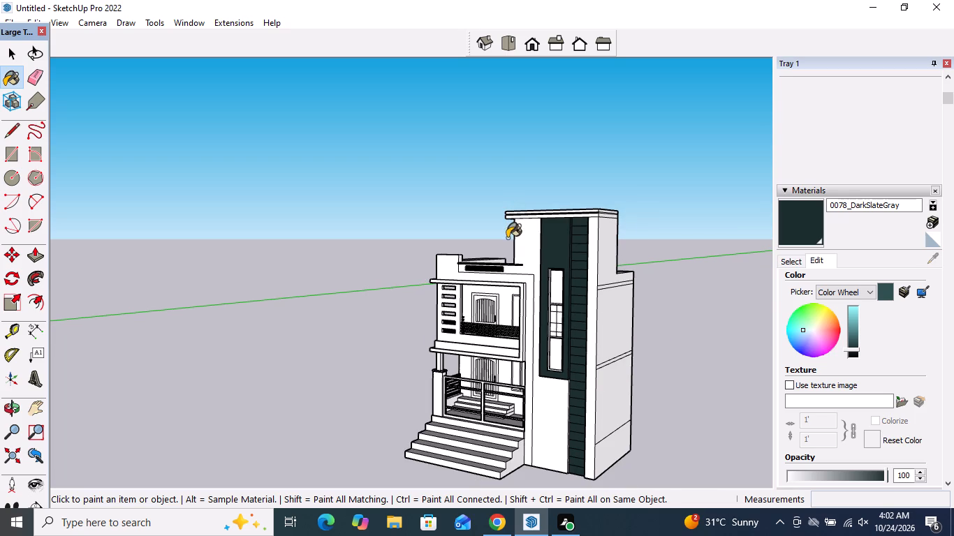
pyautogui.scroll(3, 460, 277)
pyautogui.moveTo(443, 276); pyautogui.dragTo(751, 281, button='middle')
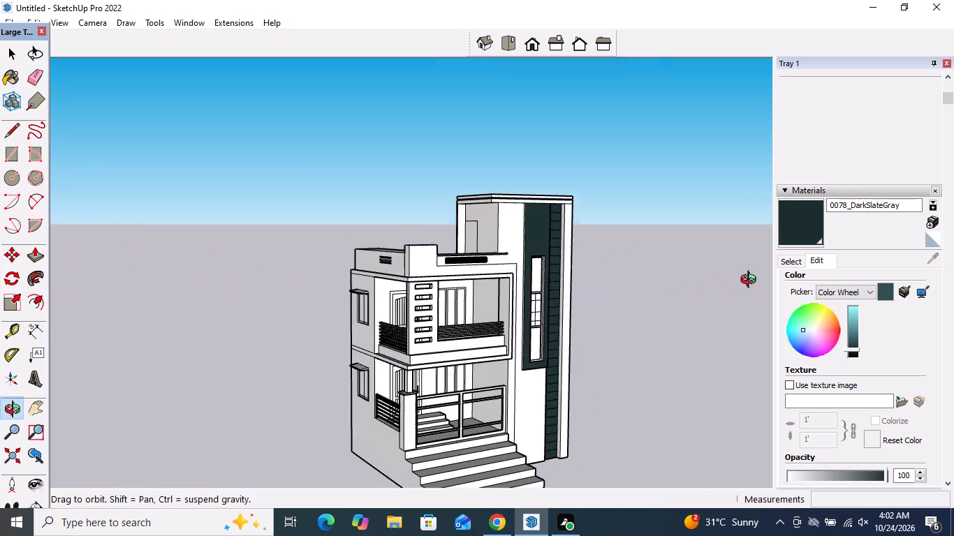
pyautogui.moveTo(751, 281); pyautogui.dragTo(758, 280, button='middle')
pyautogui.scroll(11, 416, 263)
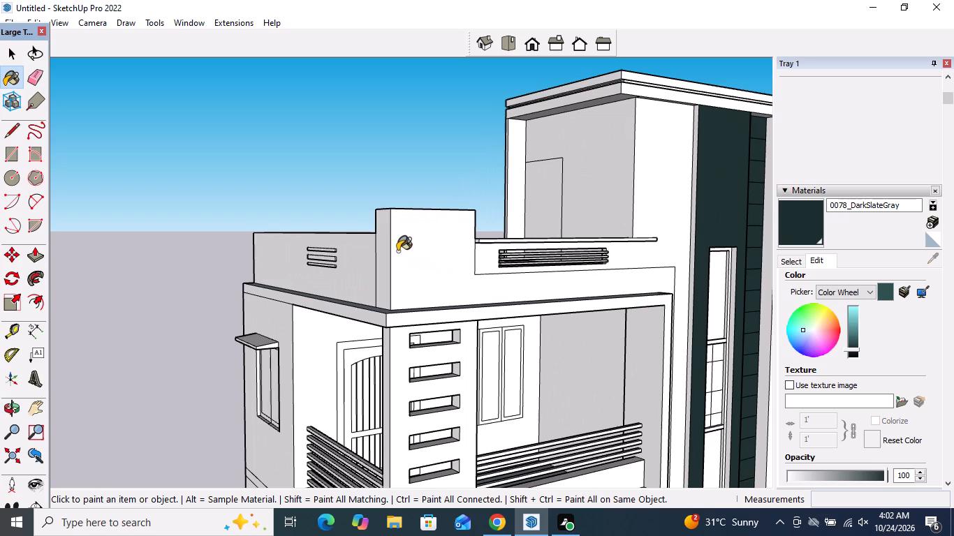
pyautogui.click(388, 246)
pyautogui.click(405, 240)
# Paint the front and outer side faces of the porch's corner pillar base with 0078_DarkSlateGray.
pyautogui.scroll(-8, 413, 245)
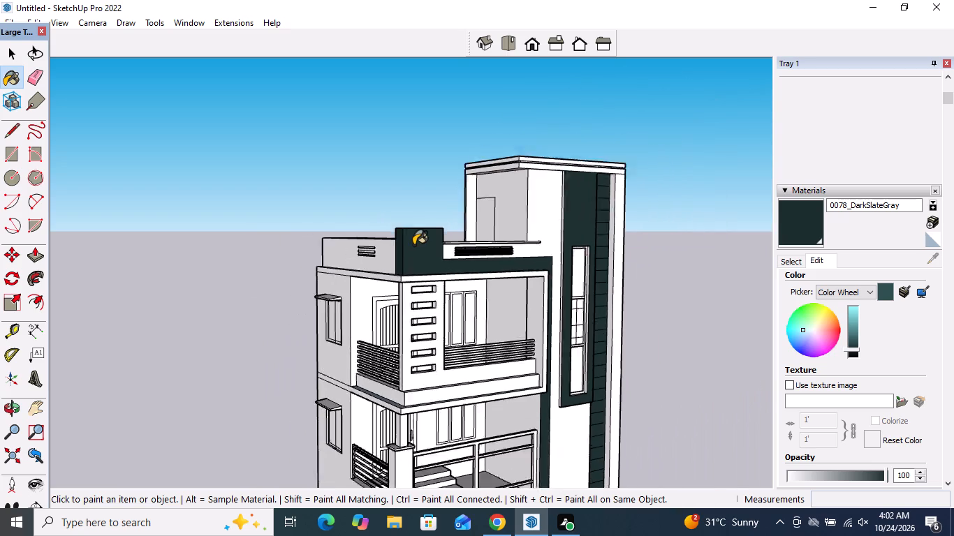
pyautogui.scroll(-2, 413, 245)
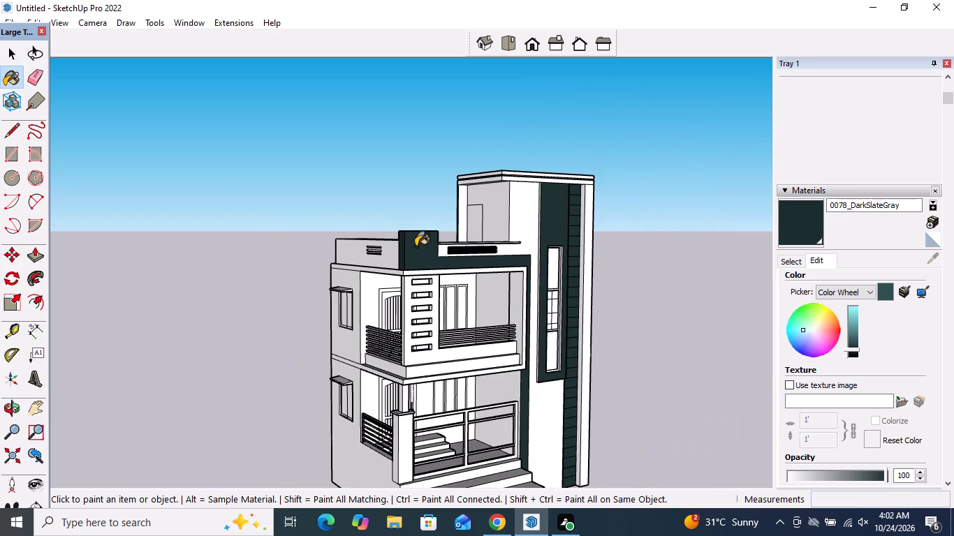
pyautogui.scroll(-4, 432, 354)
pyautogui.scroll(9, 405, 450)
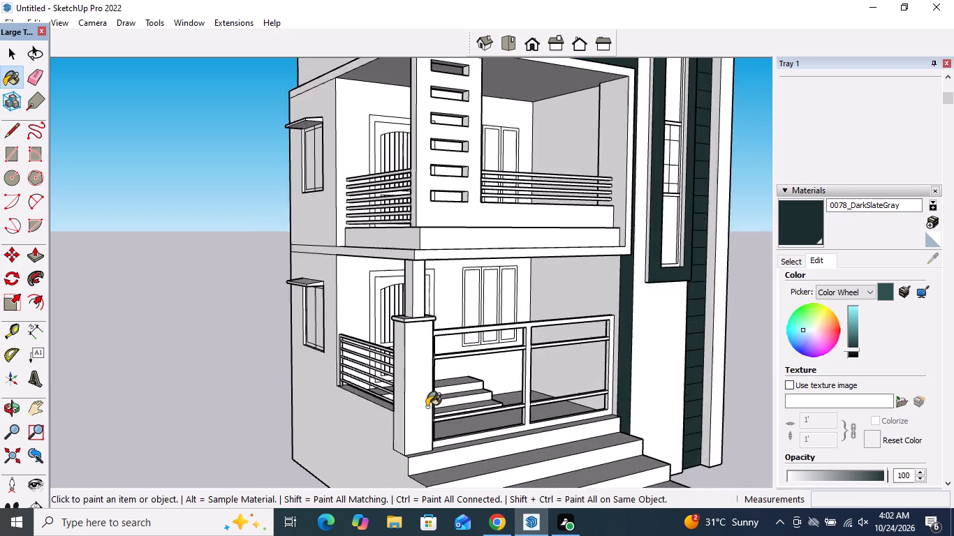
pyautogui.scroll(5, 427, 407)
pyautogui.click(423, 362)
pyautogui.click(383, 343)
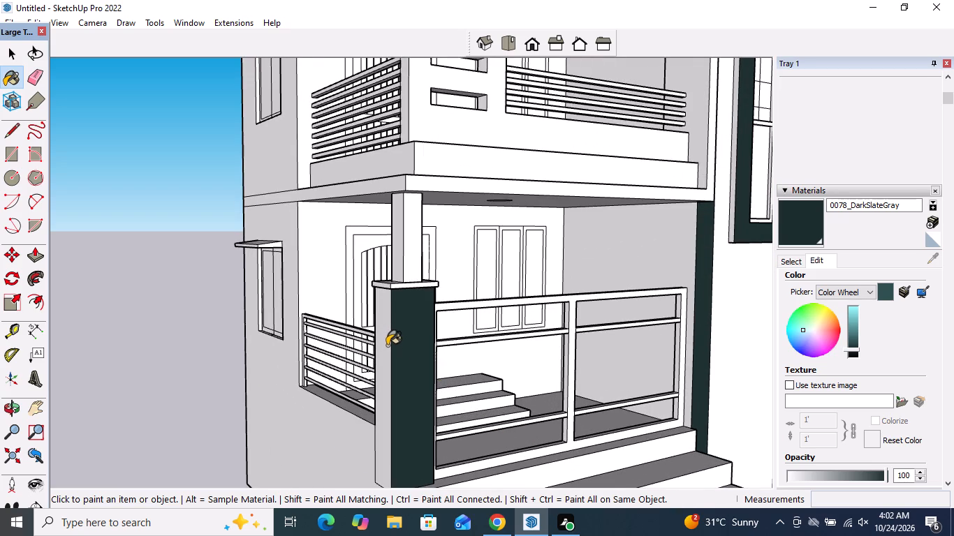
# Paint the remaining rear and inner side faces of the porch's corner pillar base with 0078_DarkSlateGray.
pyautogui.moveTo(388, 347); pyautogui.dragTo(768, 368, button='middle')
pyautogui.scroll(2, 511, 289)
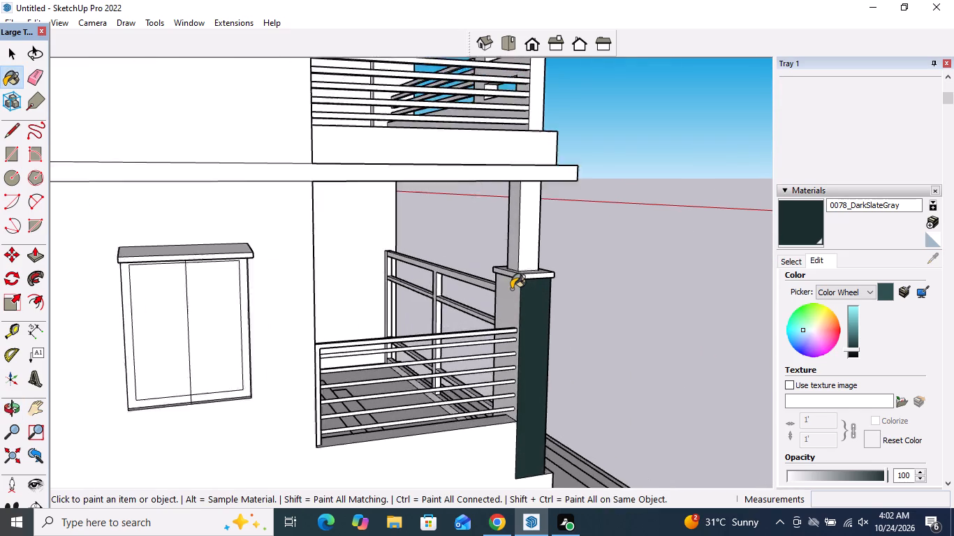
pyautogui.scroll(1, 511, 289)
pyautogui.click(511, 289)
pyautogui.moveTo(567, 318); pyautogui.dragTo(142, 325, button='middle')
pyautogui.moveTo(567, 321); pyautogui.dragTo(413, 336, button='middle')
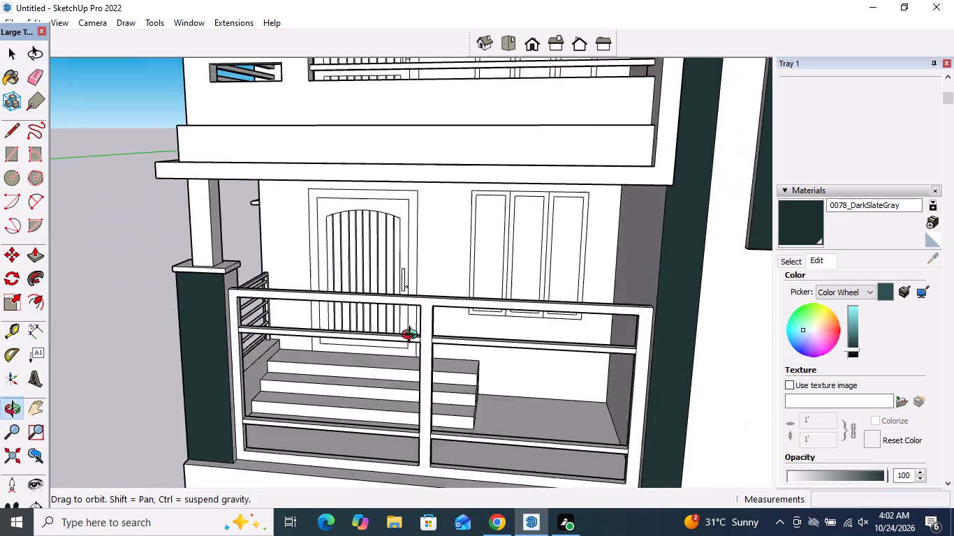
pyautogui.moveTo(413, 336); pyautogui.dragTo(235, 329, button='middle')
pyautogui.scroll(4, 242, 269)
pyautogui.click(231, 255)
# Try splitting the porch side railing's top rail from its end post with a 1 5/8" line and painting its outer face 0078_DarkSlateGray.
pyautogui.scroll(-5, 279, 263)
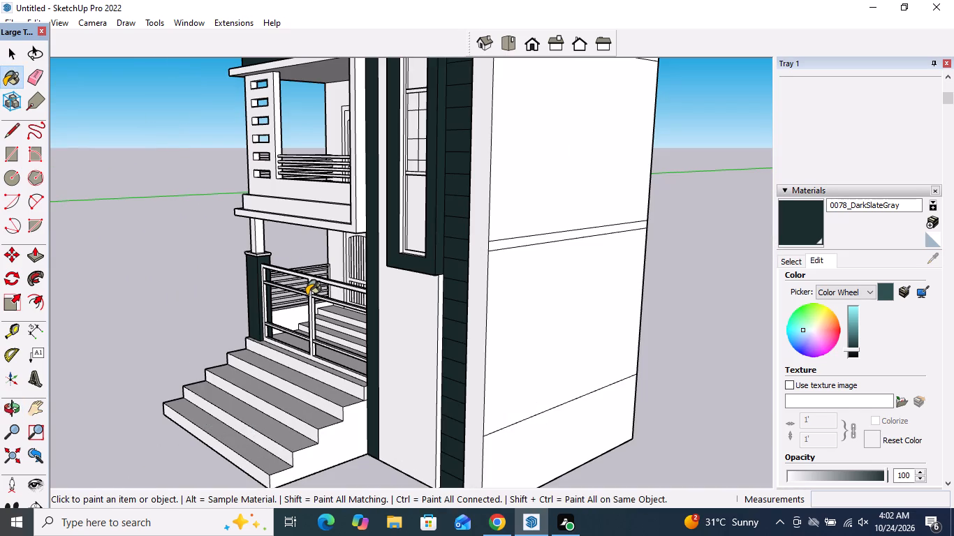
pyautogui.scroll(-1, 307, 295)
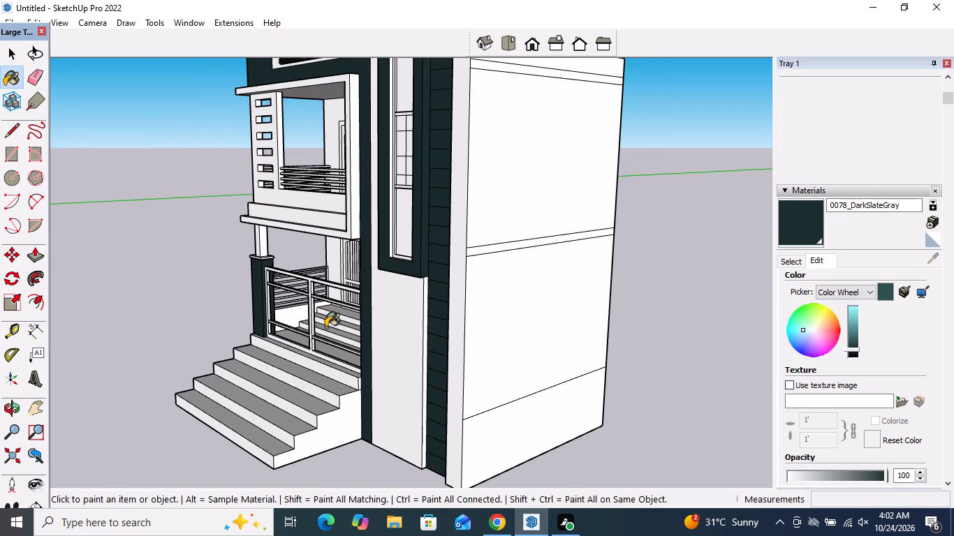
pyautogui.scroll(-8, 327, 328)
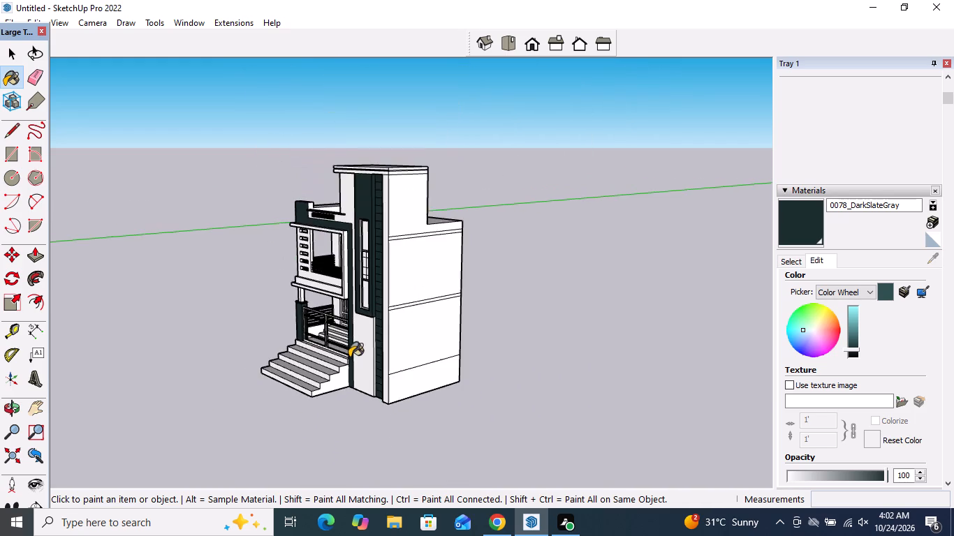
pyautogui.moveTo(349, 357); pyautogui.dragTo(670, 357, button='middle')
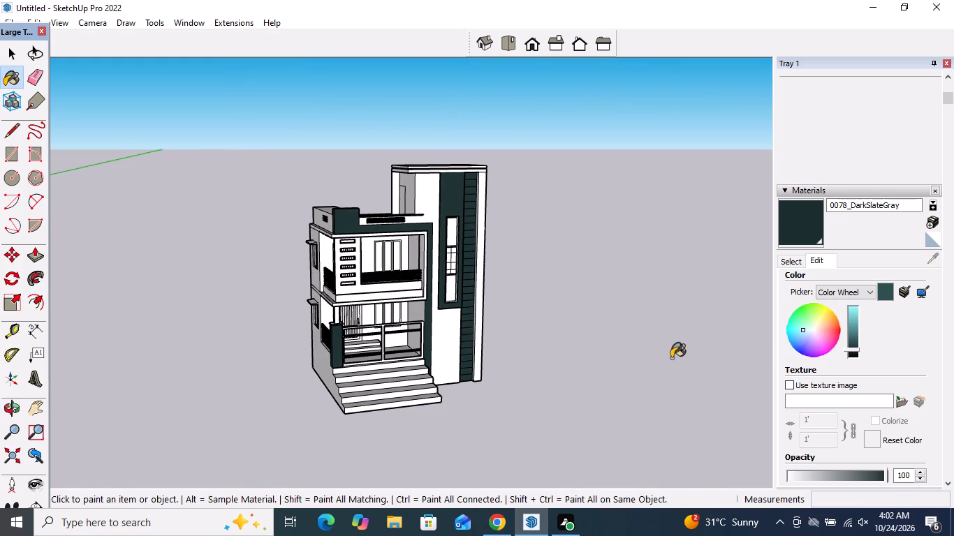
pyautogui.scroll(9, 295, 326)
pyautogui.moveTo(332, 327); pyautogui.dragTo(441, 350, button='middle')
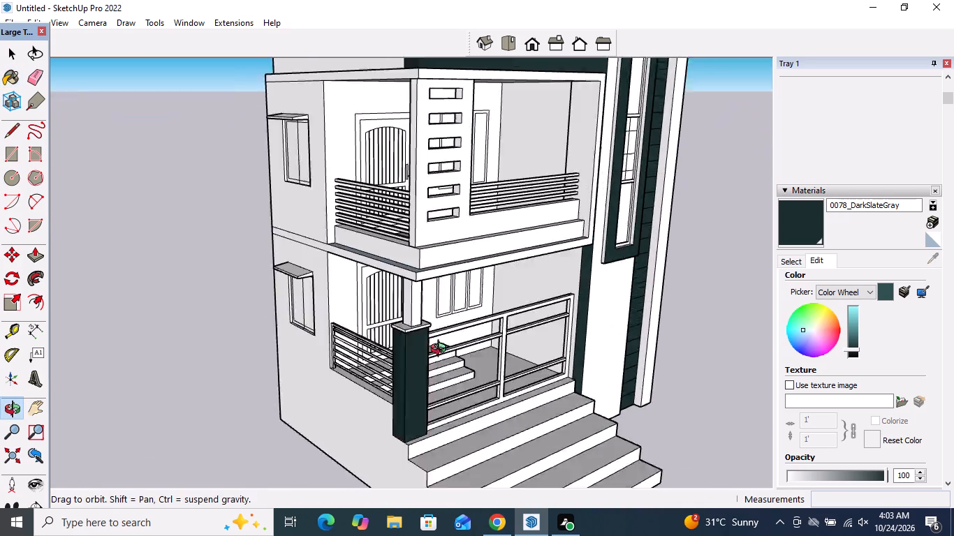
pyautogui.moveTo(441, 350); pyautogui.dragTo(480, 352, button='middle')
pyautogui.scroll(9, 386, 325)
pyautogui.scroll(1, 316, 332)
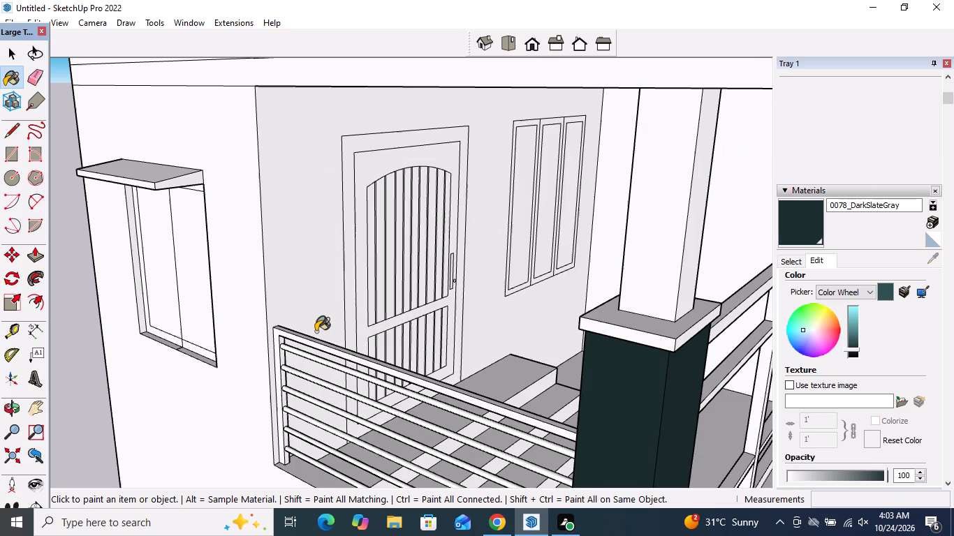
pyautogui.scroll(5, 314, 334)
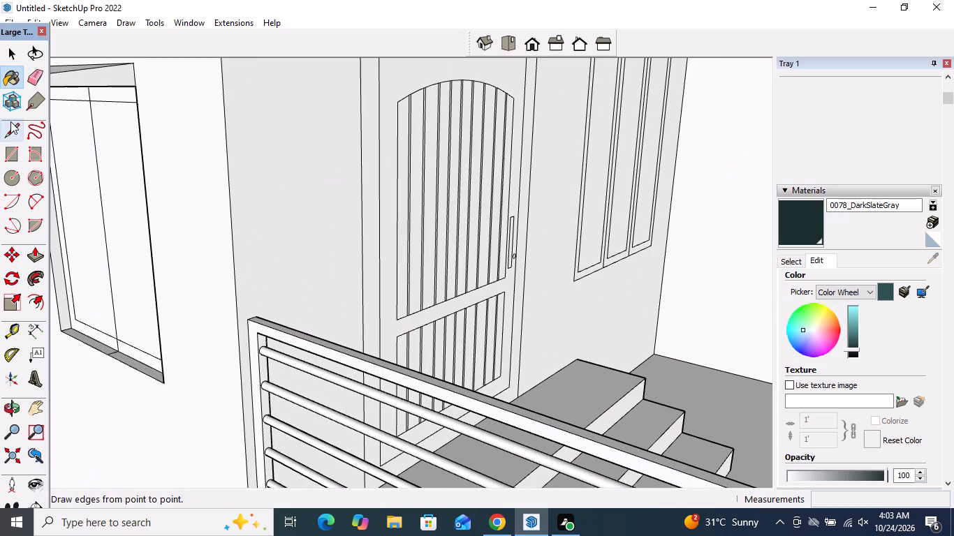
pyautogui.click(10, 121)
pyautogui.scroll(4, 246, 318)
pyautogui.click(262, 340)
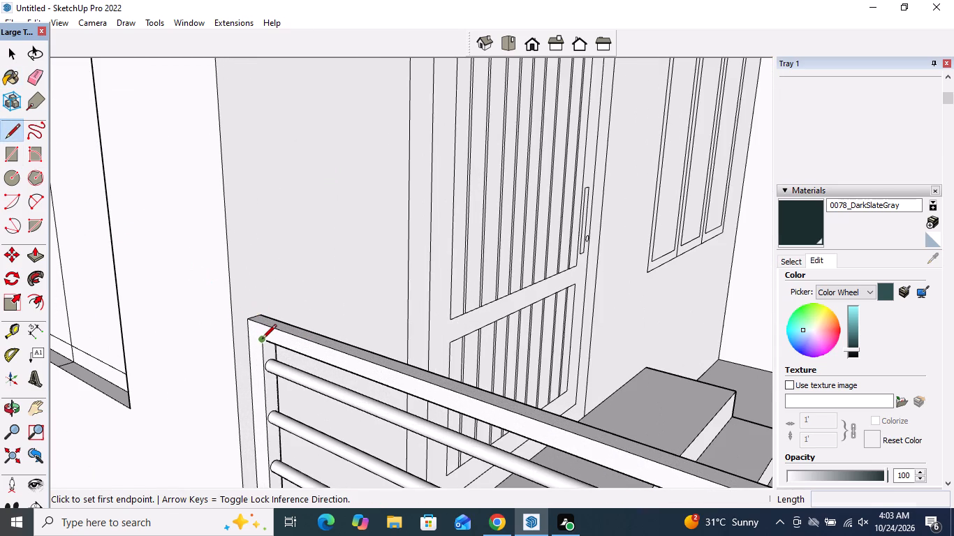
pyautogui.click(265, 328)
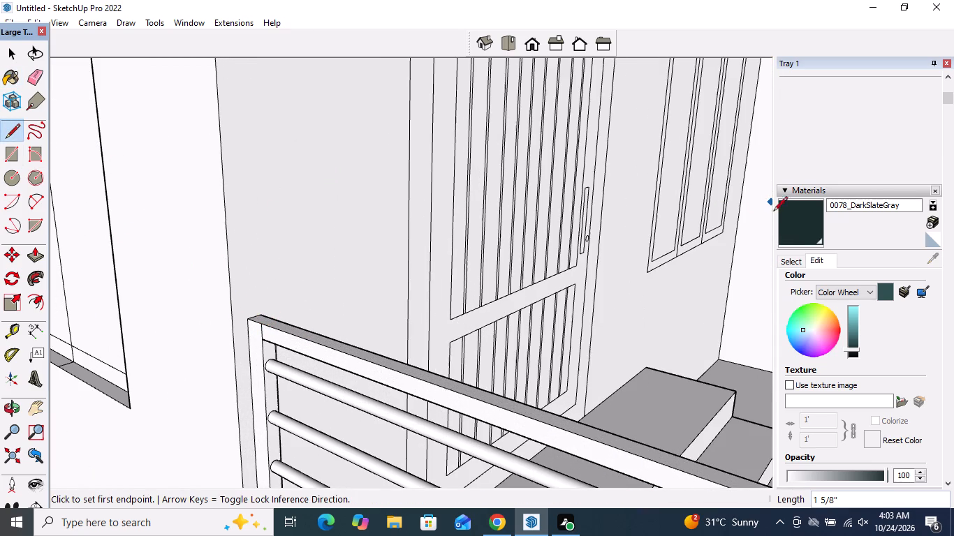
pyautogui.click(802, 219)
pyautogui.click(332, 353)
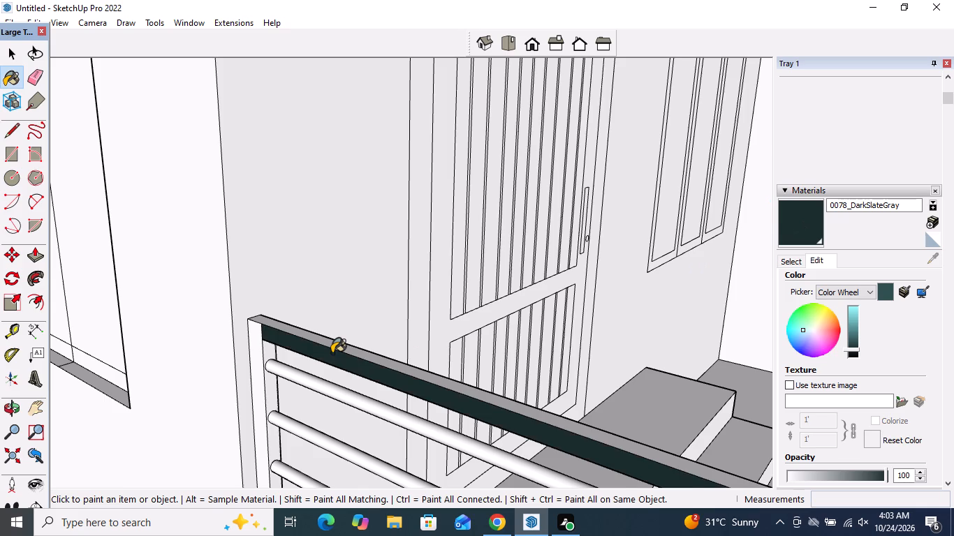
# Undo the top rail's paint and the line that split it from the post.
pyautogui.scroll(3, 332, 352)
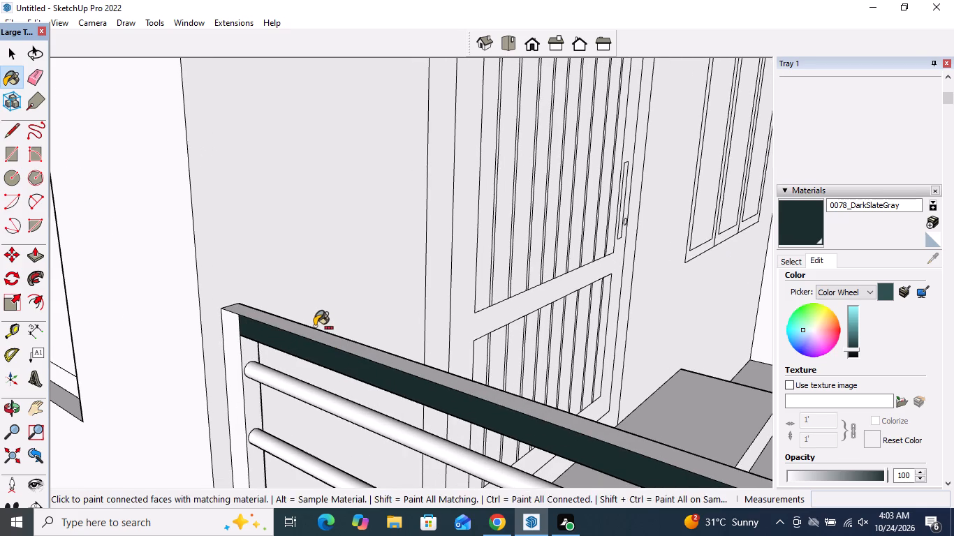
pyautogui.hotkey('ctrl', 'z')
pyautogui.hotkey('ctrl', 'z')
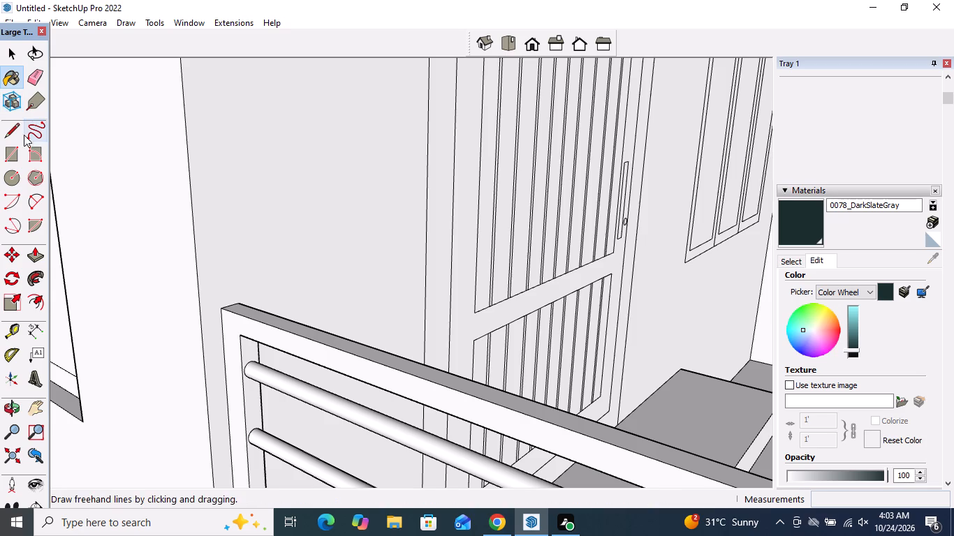
# Draw a 2 3/16" line across the end post under the porch side railing's top rail, and paint the rail's outer and top faces 0078_DarkSlateGray.
pyautogui.click(13, 132)
pyautogui.click(239, 335)
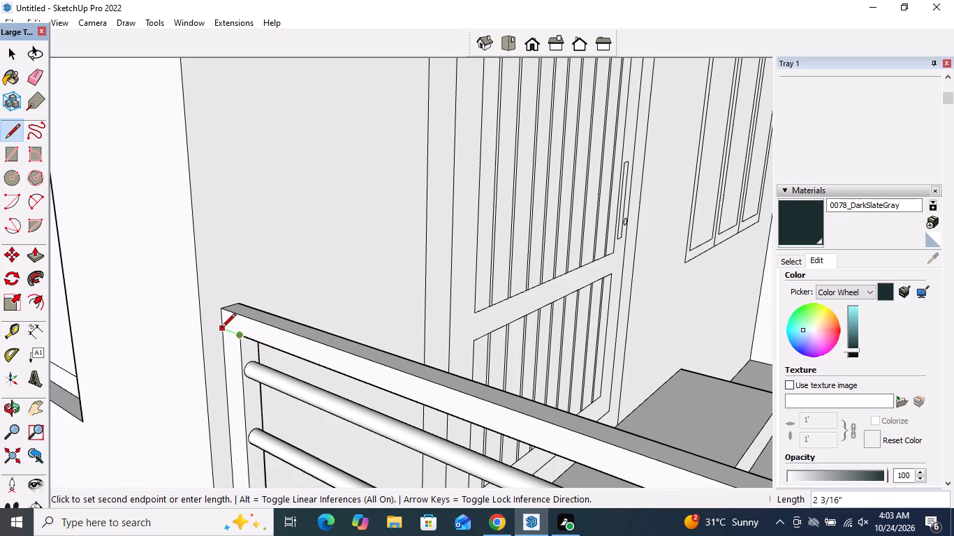
pyautogui.click(221, 327)
pyautogui.click(800, 228)
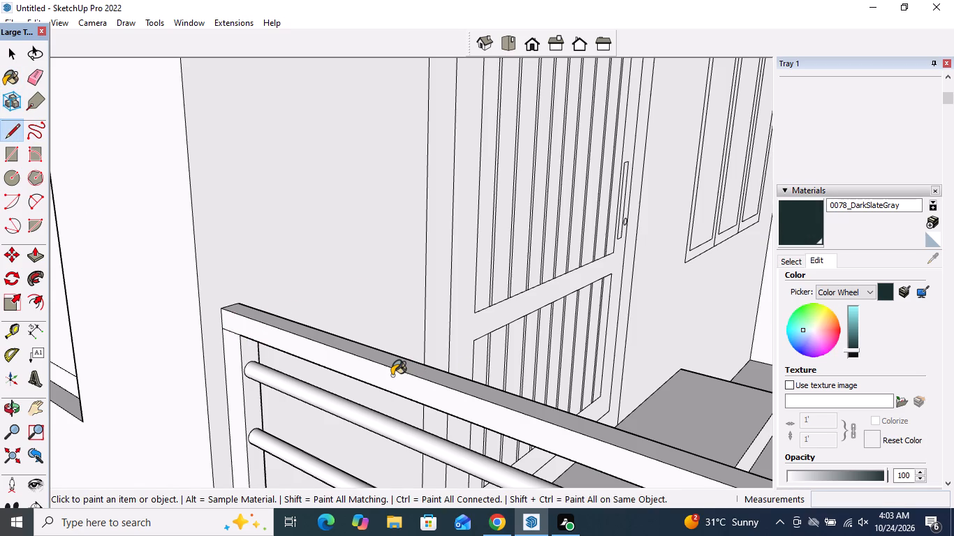
pyautogui.click(392, 375)
pyautogui.click(402, 366)
pyautogui.scroll(-7, 402, 364)
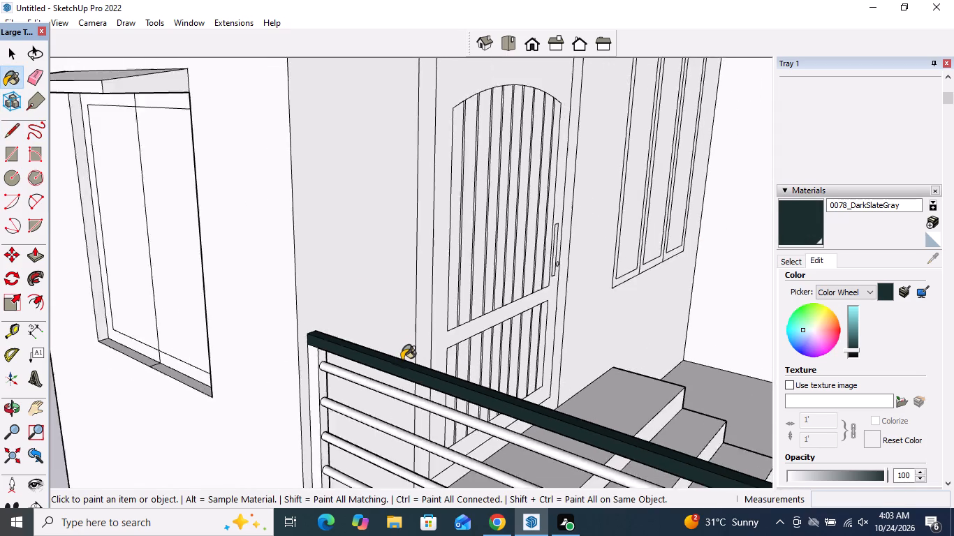
# Paint the outer faces of all seven slats of the upper balcony's side railing 0078_DarkSlateGray.
pyautogui.scroll(-18, 402, 360)
pyautogui.scroll(4, 450, 190)
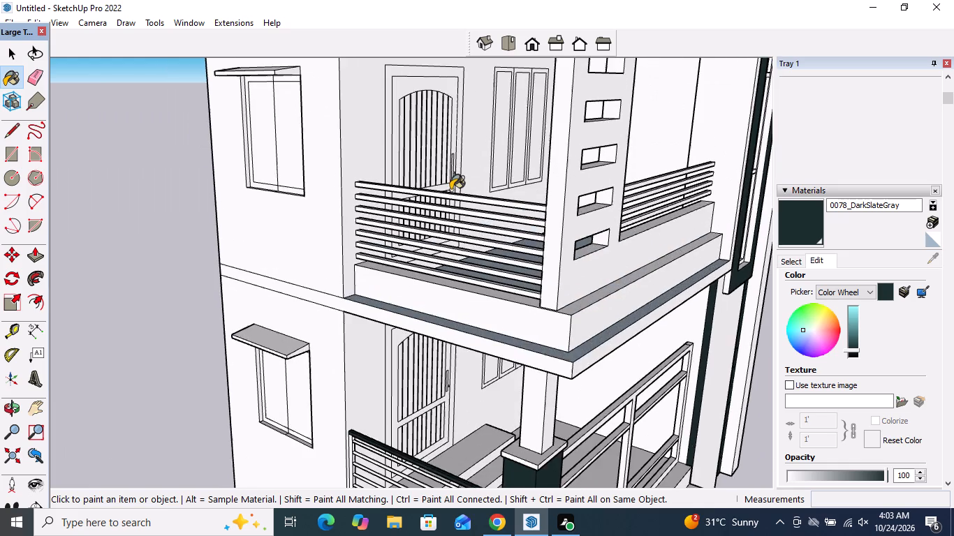
pyautogui.scroll(6, 450, 190)
pyautogui.click(416, 378)
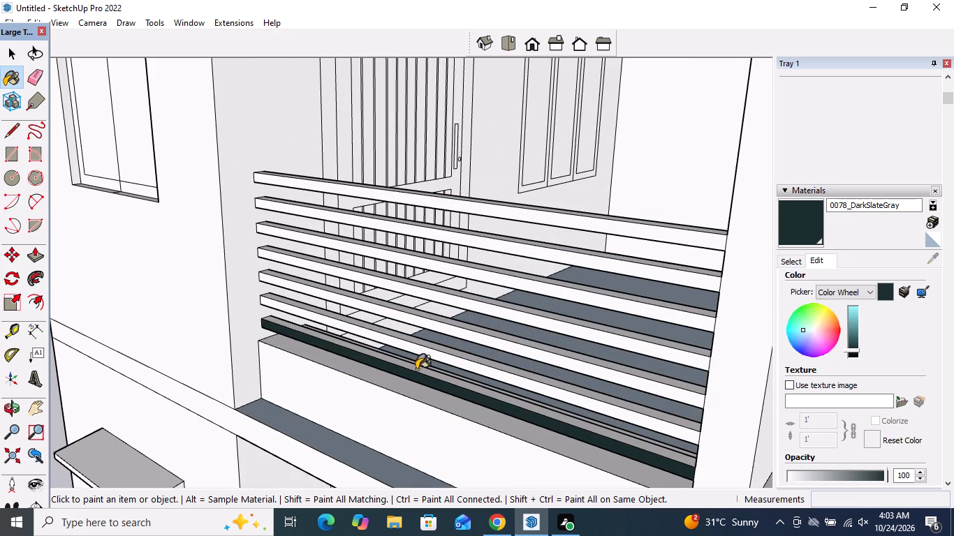
pyautogui.click(413, 350)
pyautogui.click(413, 320)
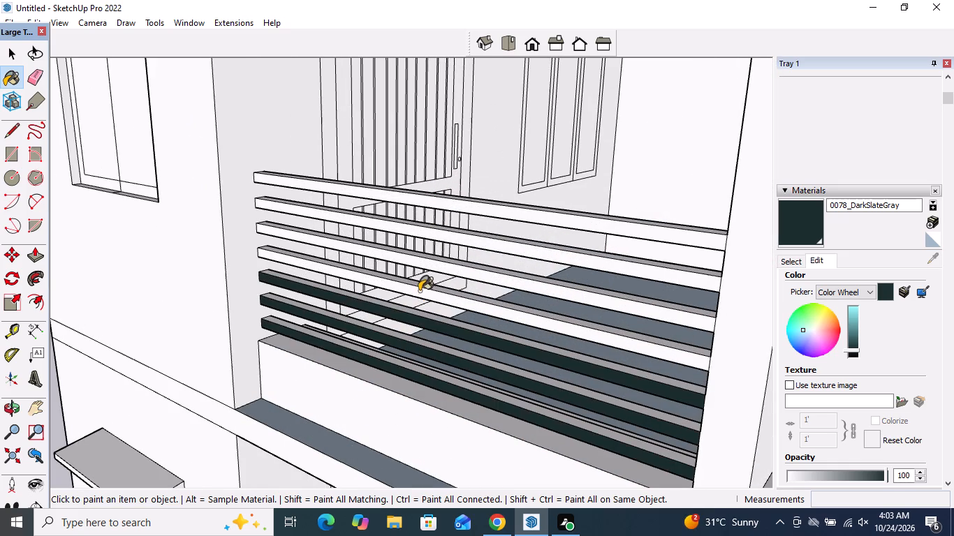
pyautogui.click(419, 290)
pyautogui.click(426, 266)
pyautogui.click(432, 234)
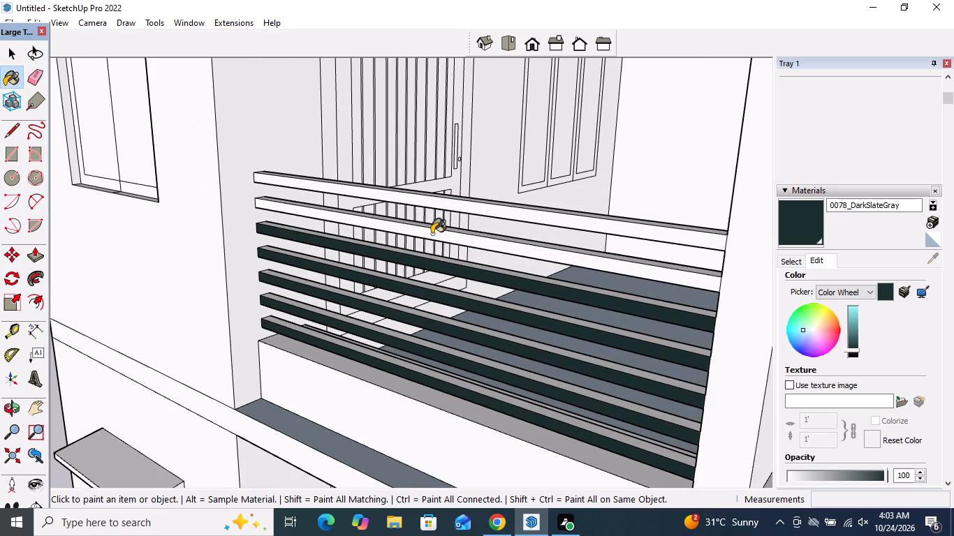
pyautogui.click(443, 203)
# Paint the top faces of the upper balcony's side railing slats 0078_DarkSlateGray.
pyautogui.scroll(8, 395, 375)
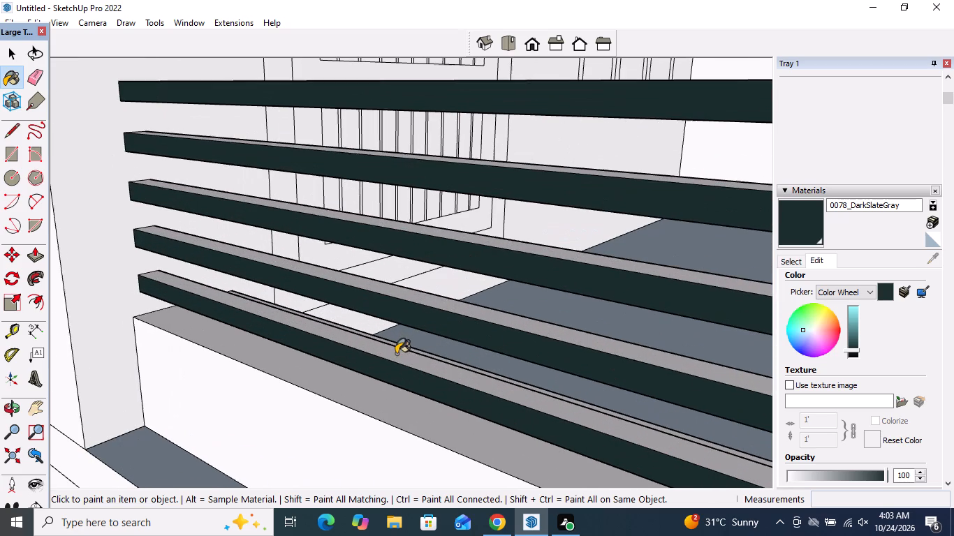
pyautogui.click(396, 354)
pyautogui.click(423, 298)
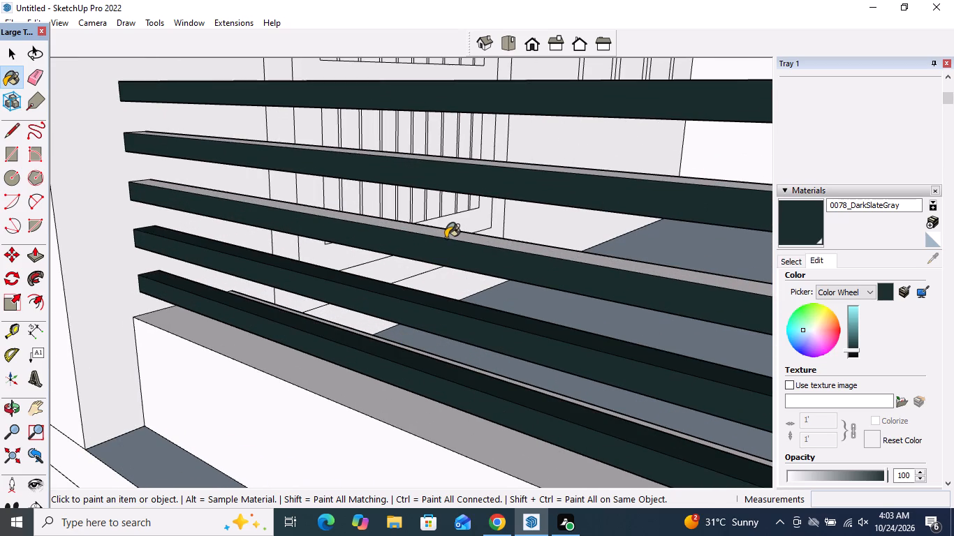
pyautogui.click(446, 238)
pyautogui.scroll(-4, 446, 368)
pyautogui.scroll(-3, 335, 332)
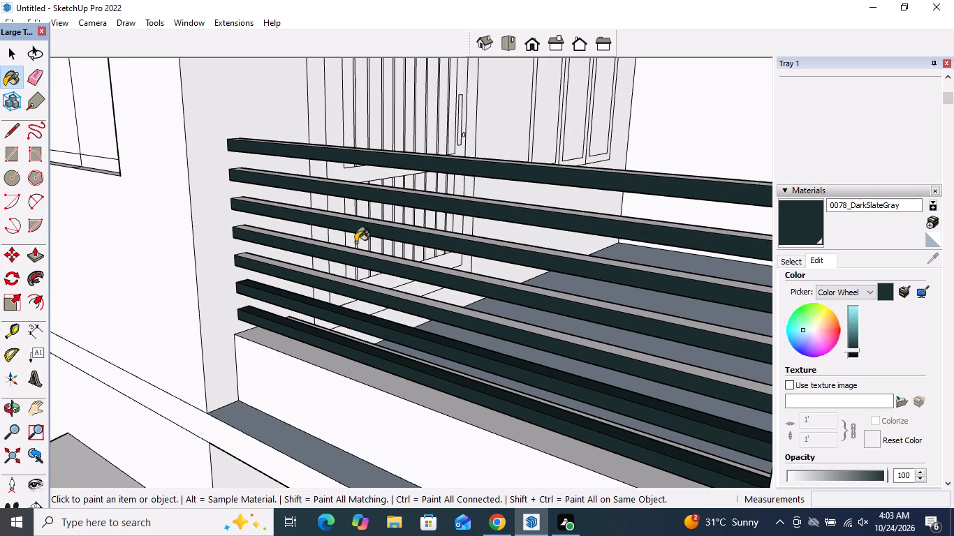
pyautogui.moveTo(358, 233); pyautogui.dragTo(350, 307, button='middle')
pyautogui.scroll(1, 343, 241)
pyautogui.click(342, 248)
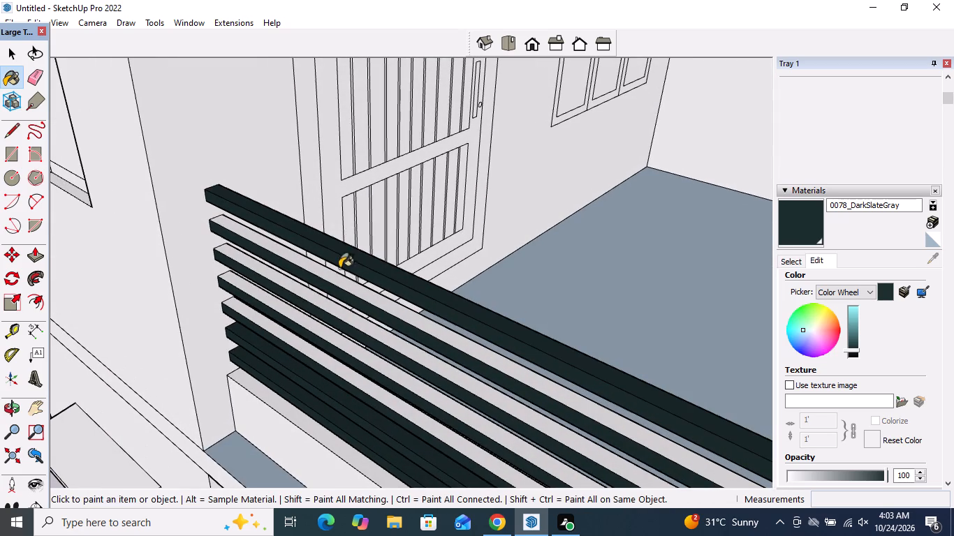
pyautogui.click(337, 280)
pyautogui.click(333, 312)
pyautogui.click(328, 333)
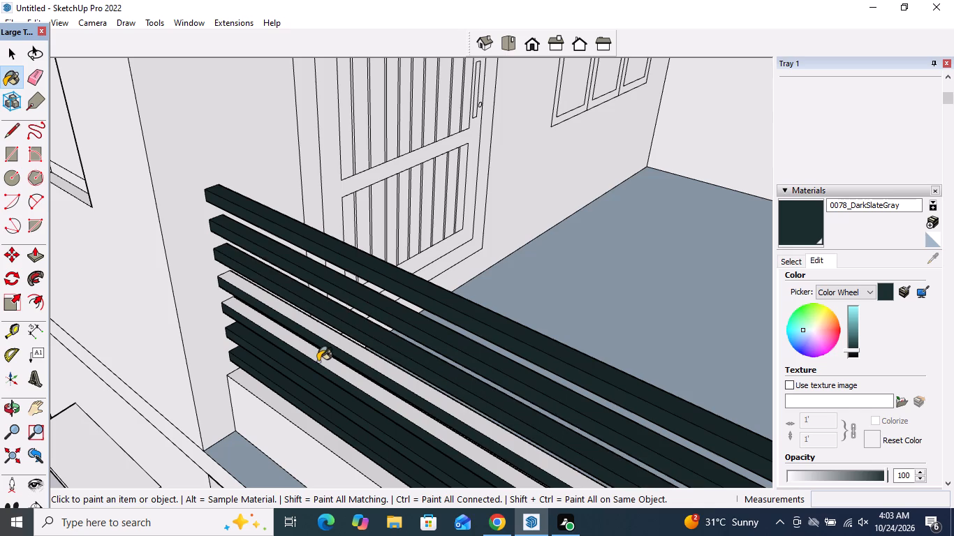
pyautogui.click(318, 359)
# Paint the balcony-side inner faces of the same seven side railing slats 0078_DarkSlateGray.
pyautogui.scroll(-11, 329, 337)
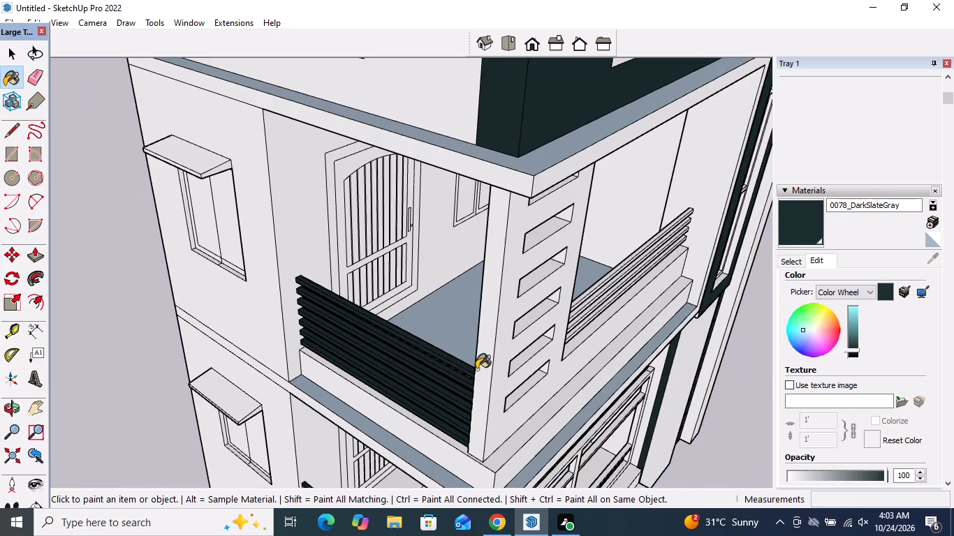
pyautogui.moveTo(478, 368); pyautogui.dragTo(178, 365, button='middle')
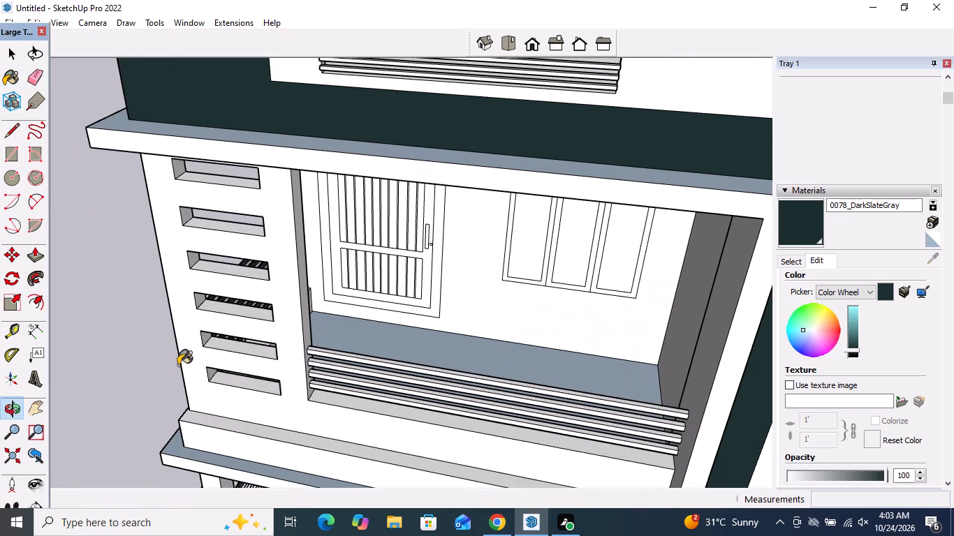
pyautogui.moveTo(420, 359); pyautogui.dragTo(260, 353, button='middle')
pyautogui.scroll(5, 264, 247)
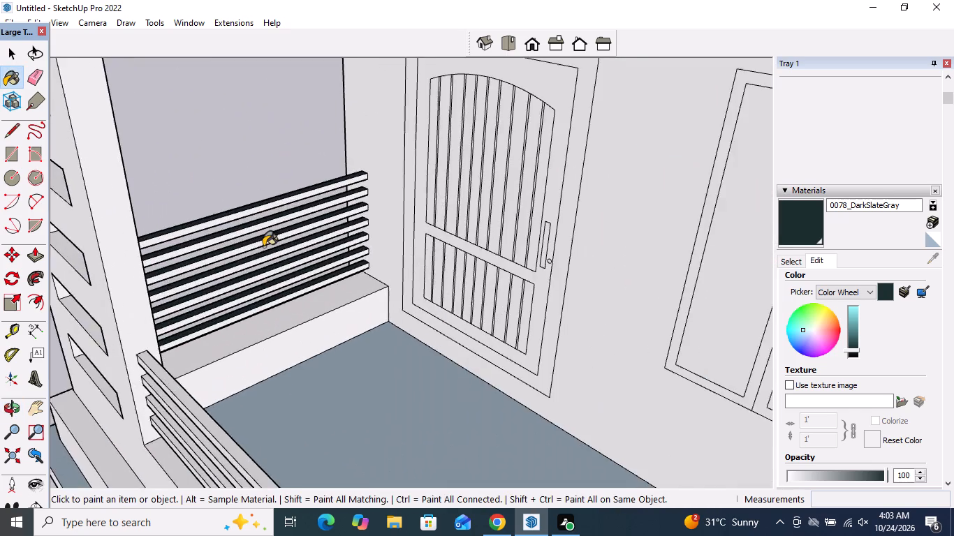
pyautogui.scroll(4, 263, 244)
pyautogui.scroll(3, 274, 163)
pyautogui.scroll(-4, 279, 204)
pyautogui.scroll(2, 296, 235)
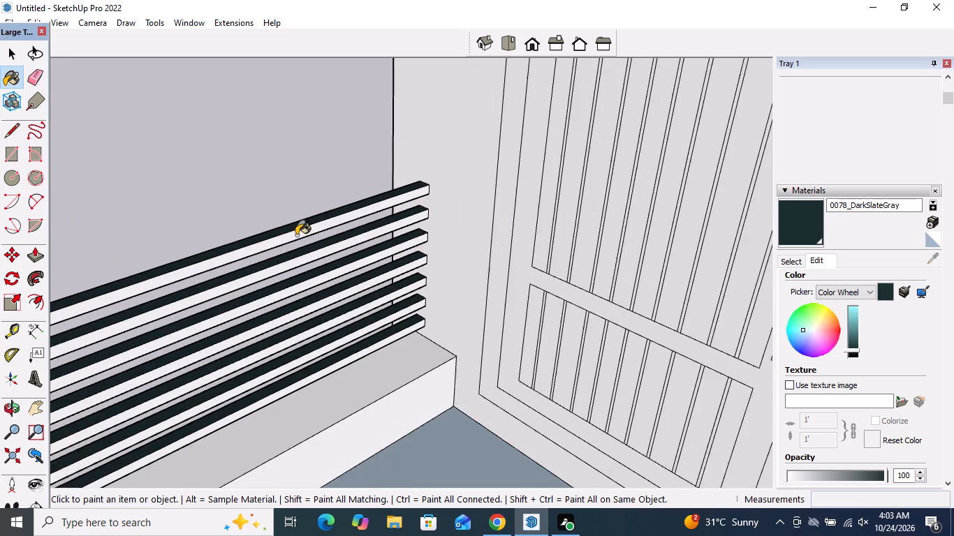
pyautogui.scroll(1, 296, 235)
pyautogui.click(298, 231)
pyautogui.click(312, 267)
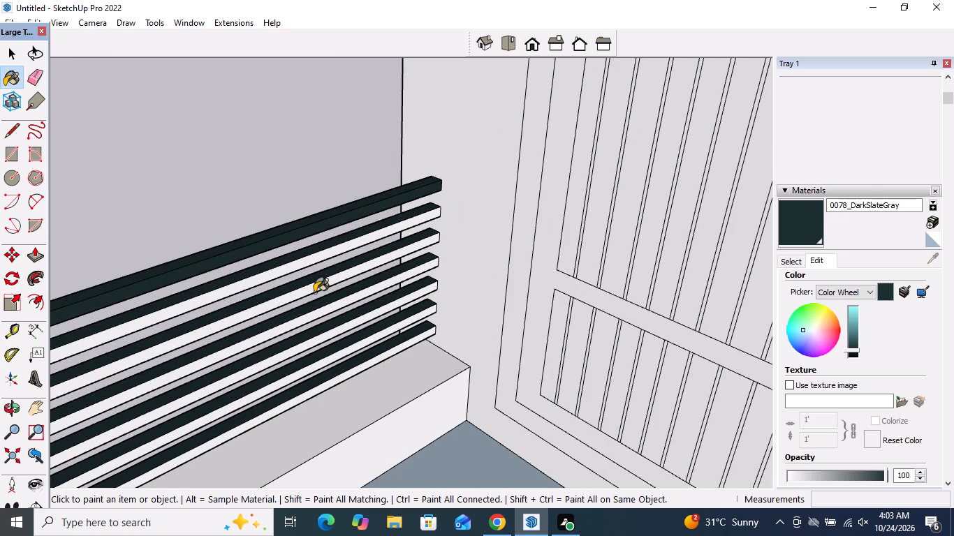
pyautogui.click(314, 285)
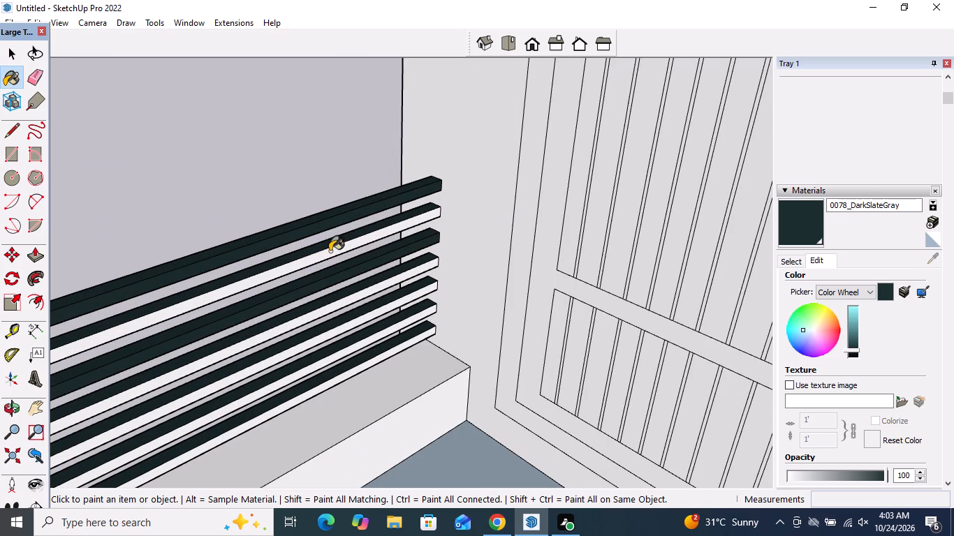
pyautogui.click(330, 251)
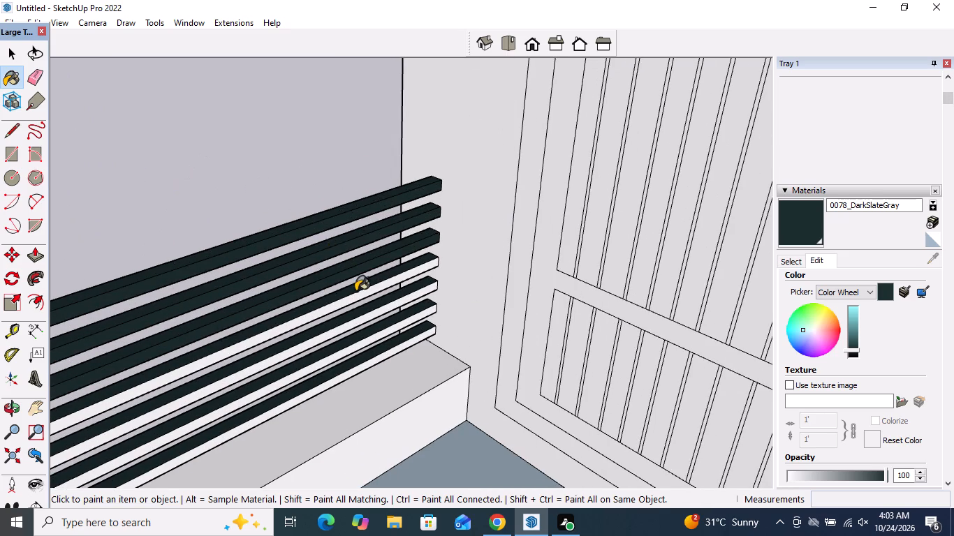
pyautogui.click(355, 299)
pyautogui.click(365, 317)
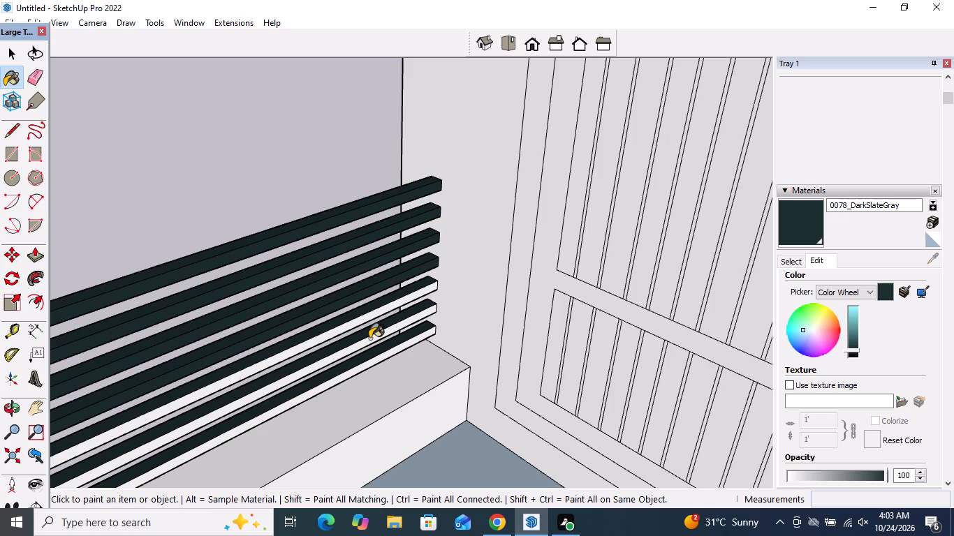
pyautogui.click(369, 338)
pyautogui.click(378, 357)
# Paint both halves of the frame on the upper-floor side wall window 0078_DarkSlateGray.
pyautogui.scroll(-10, 402, 333)
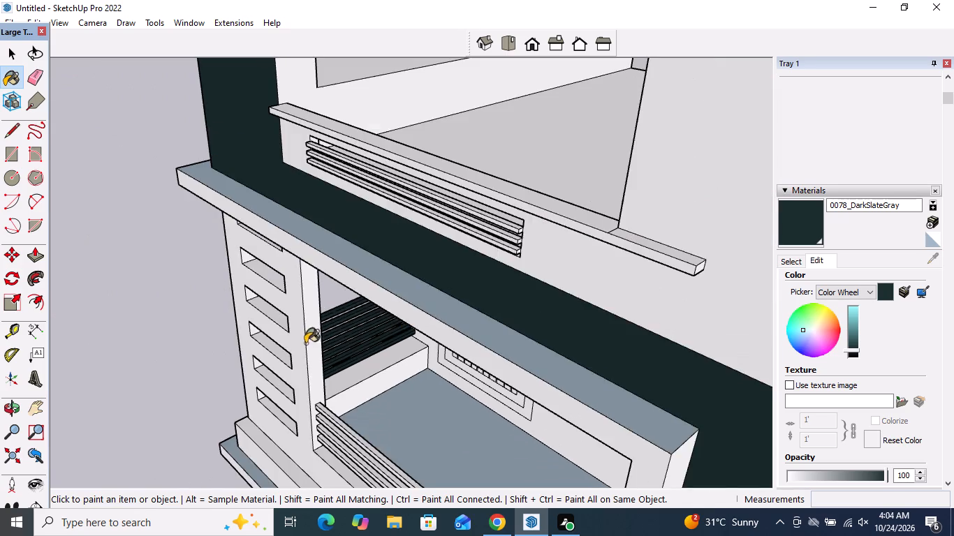
pyautogui.moveTo(304, 341); pyautogui.dragTo(749, 232, button='middle')
pyautogui.scroll(-10, 298, 251)
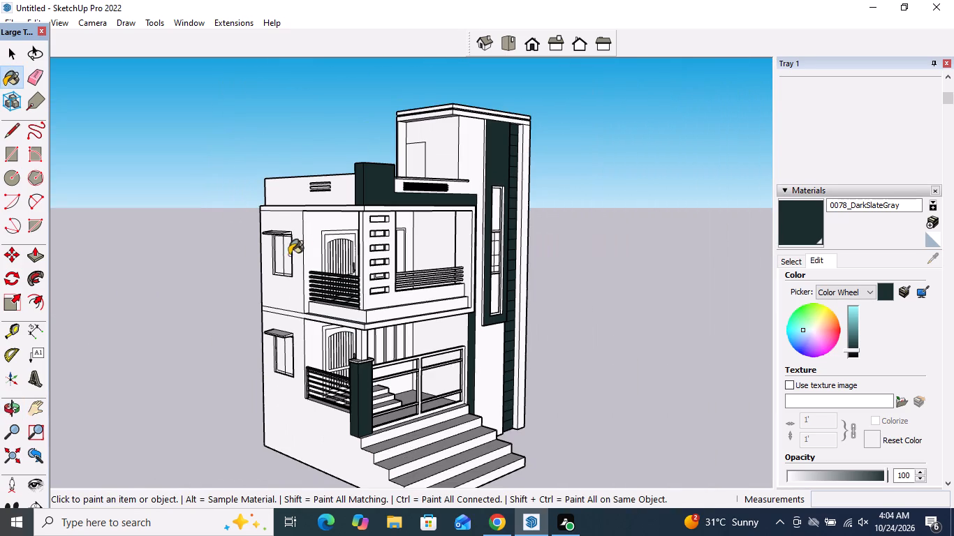
pyautogui.scroll(4, 271, 281)
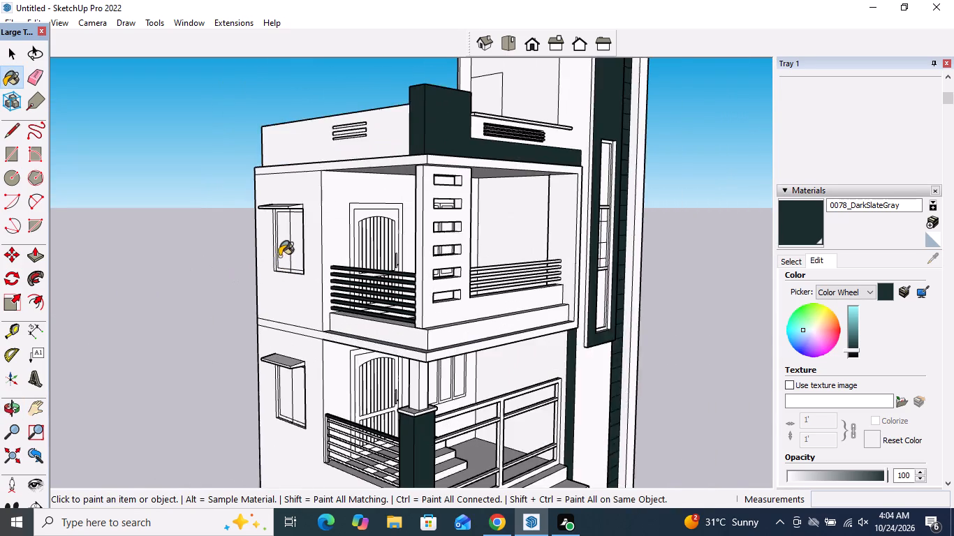
pyautogui.scroll(18, 279, 256)
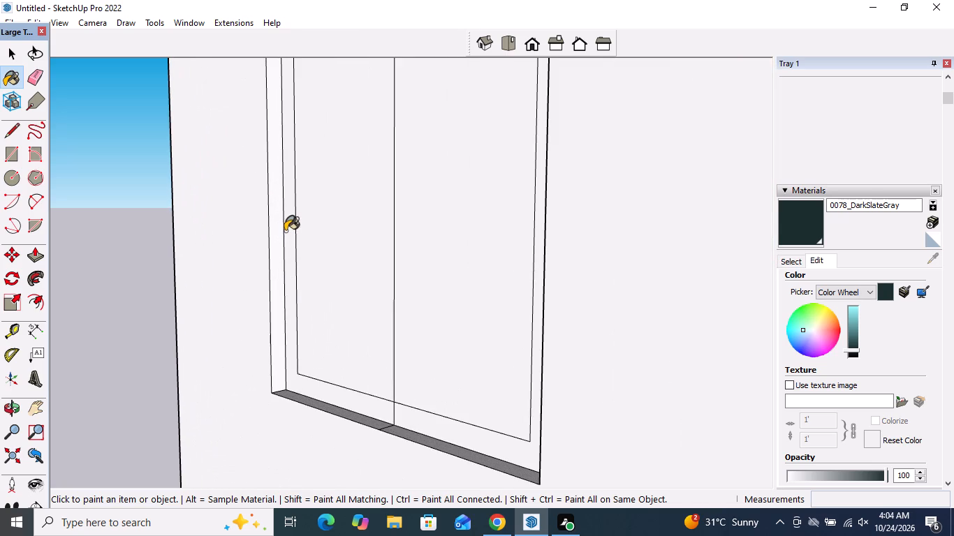
pyautogui.click(291, 228)
pyautogui.scroll(-4, 348, 306)
pyautogui.moveTo(363, 315); pyautogui.dragTo(556, 326, button='middle')
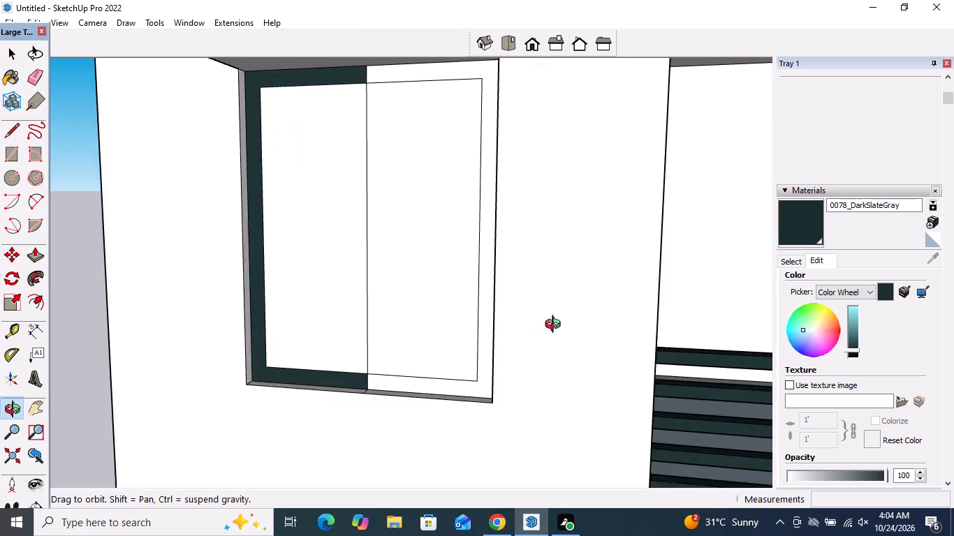
pyautogui.moveTo(556, 326); pyautogui.dragTo(558, 326, button='middle')
pyautogui.click(485, 287)
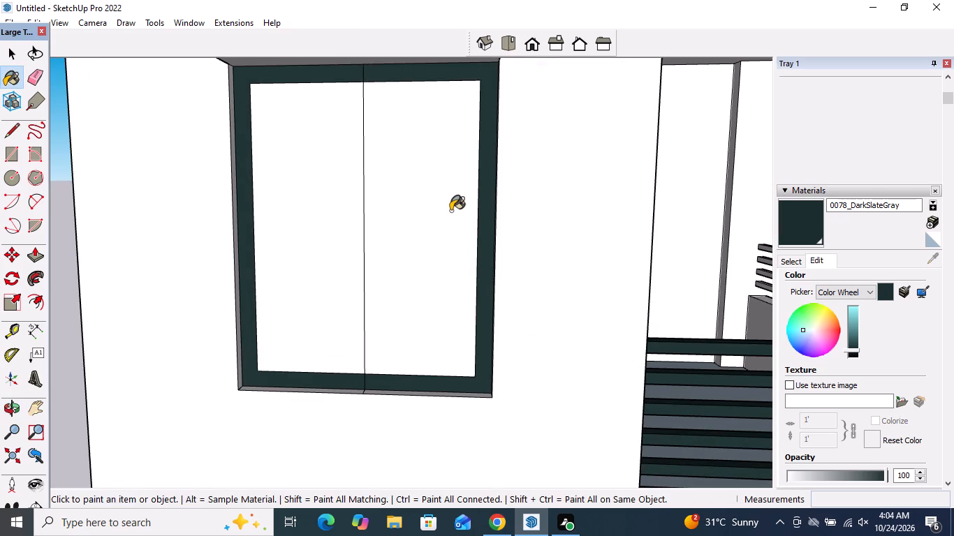
# Paint both halves of the frame on the ground-floor side wall window 0078_DarkSlateGray.
pyautogui.scroll(-10, 450, 211)
pyautogui.scroll(-5, 367, 287)
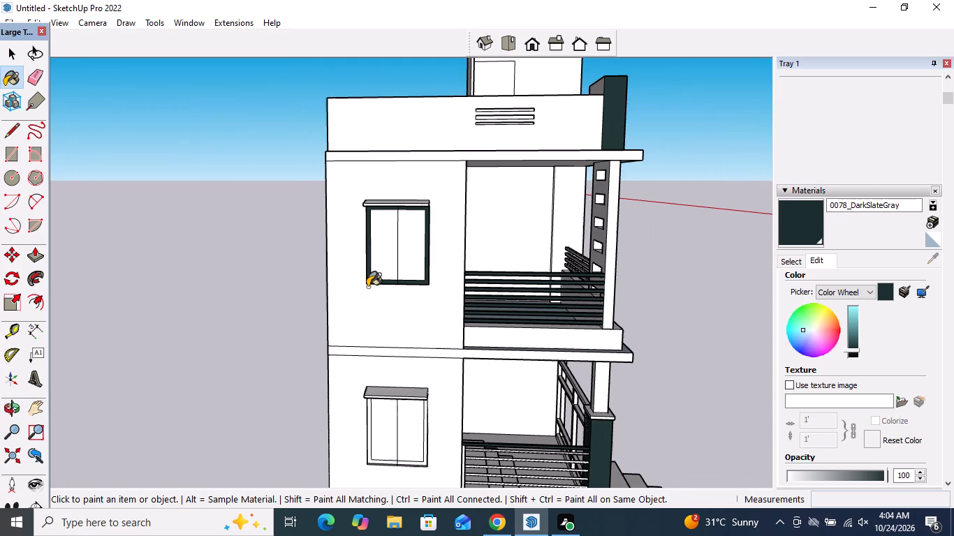
pyautogui.scroll(-1, 367, 287)
pyautogui.scroll(6, 407, 465)
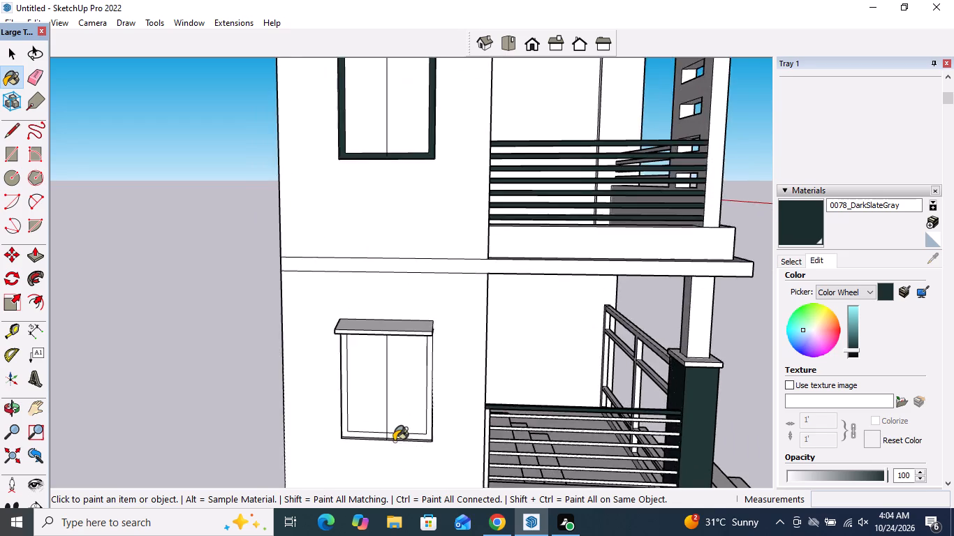
pyautogui.scroll(14, 394, 441)
pyautogui.click(386, 433)
pyautogui.click(360, 431)
# Paint the front face of the projecting ledge at the base of the upper balcony 0078_DarkSlateGray.
pyautogui.scroll(-6, 356, 409)
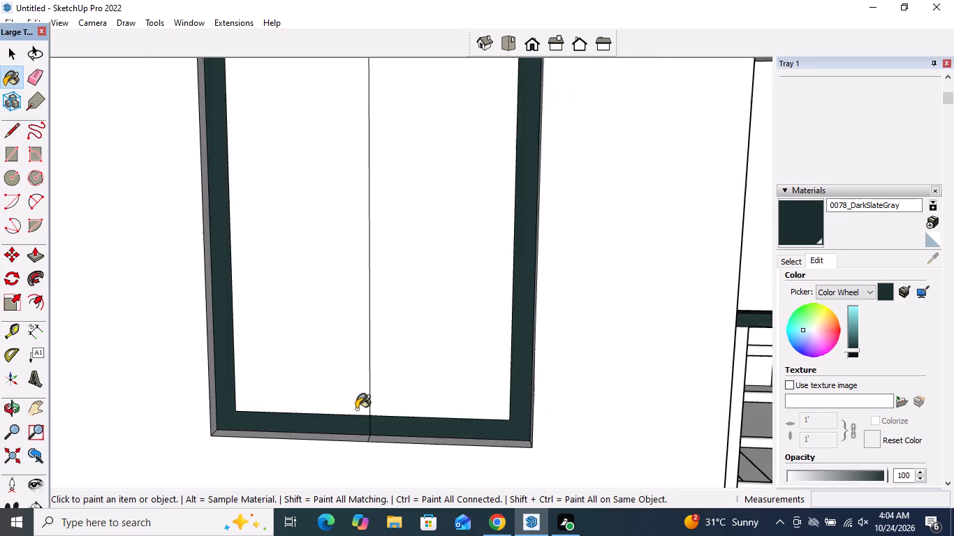
pyautogui.scroll(-10, 356, 409)
pyautogui.scroll(-6, 423, 411)
pyautogui.moveTo(451, 375); pyautogui.dragTo(220, 350, button='middle')
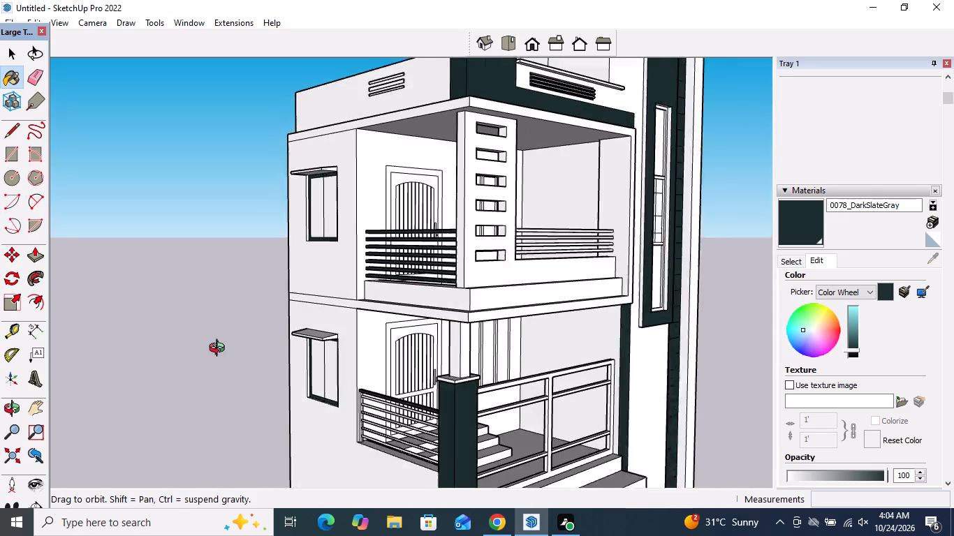
pyautogui.moveTo(220, 350); pyautogui.dragTo(198, 347, button='middle')
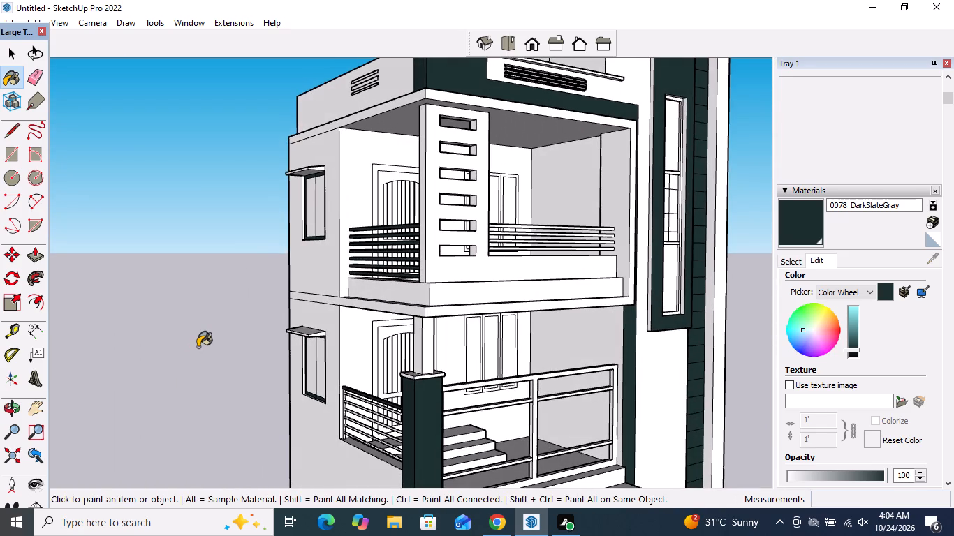
pyautogui.press('space')
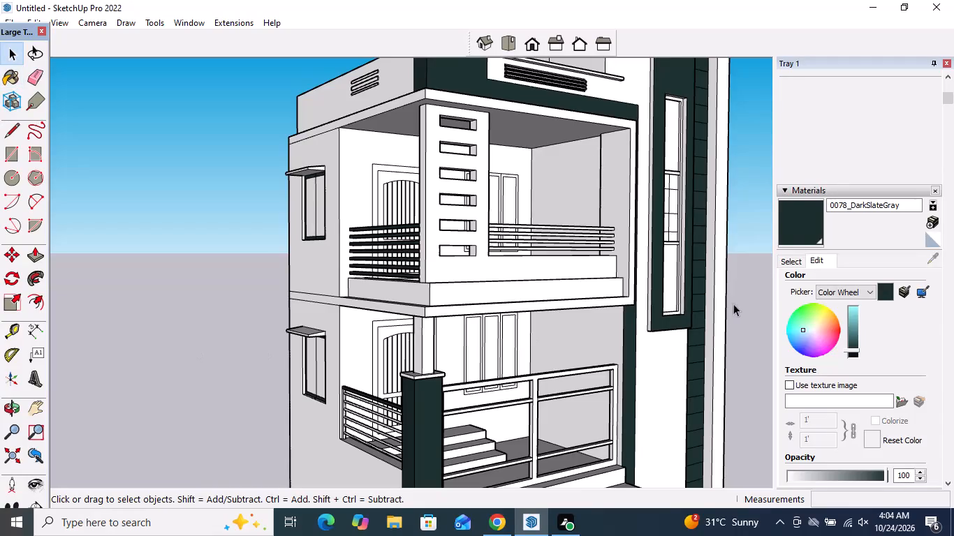
pyautogui.click(786, 218)
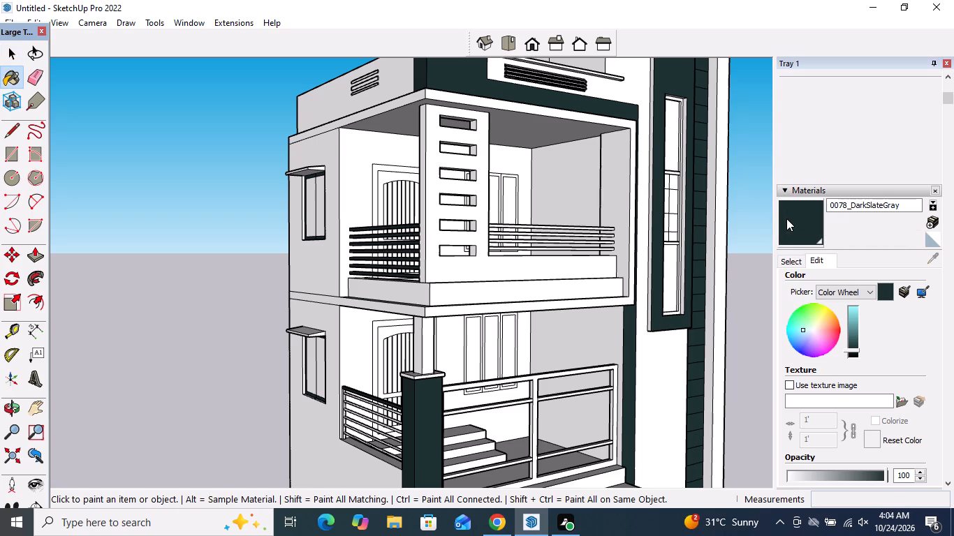
pyautogui.scroll(7, 471, 297)
pyautogui.click(452, 290)
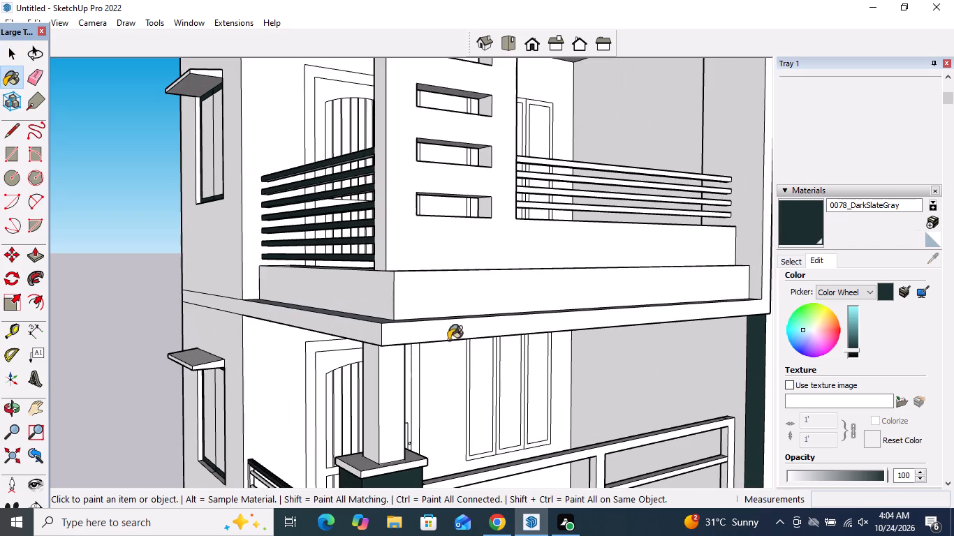
# Paint the front faces and corner-block-side ends of the three slats in the front roof parapet opening 0078_DarkSlateGray.
pyautogui.scroll(-6, 460, 415)
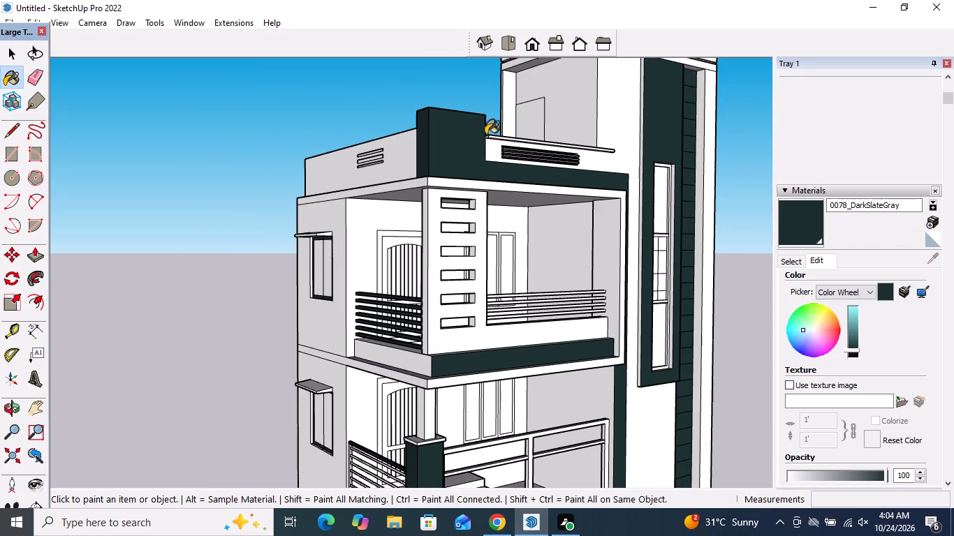
pyautogui.scroll(4, 501, 135)
pyautogui.scroll(5, 575, 142)
pyautogui.scroll(4, 490, 189)
pyautogui.moveTo(434, 171); pyautogui.dragTo(401, 210, button='middle')
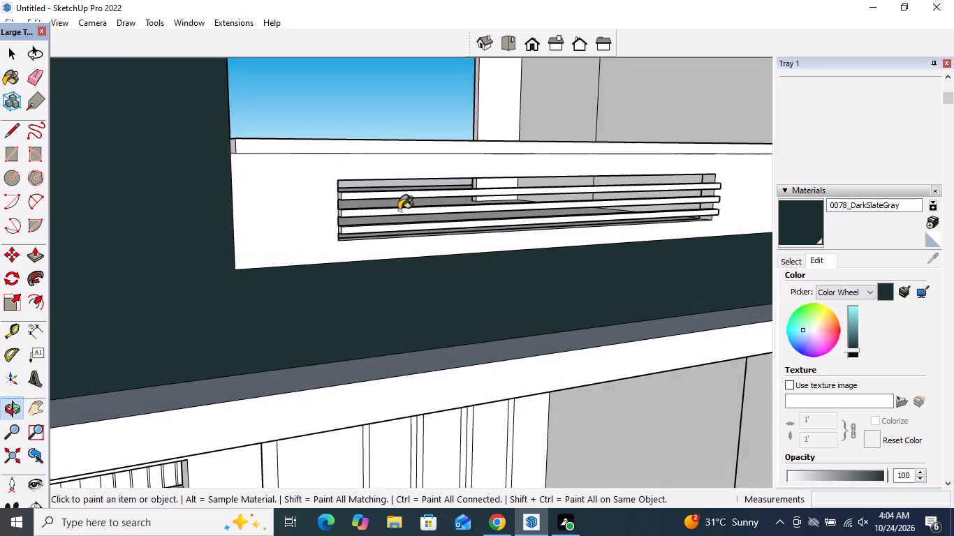
pyautogui.scroll(12, 372, 198)
pyautogui.click(318, 200)
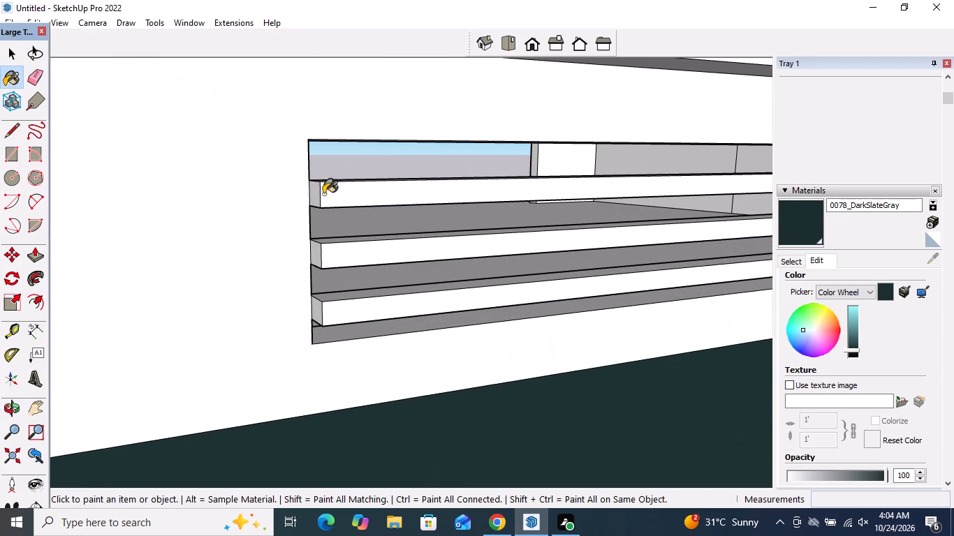
pyautogui.click(330, 188)
pyautogui.click(332, 251)
pyautogui.click(315, 256)
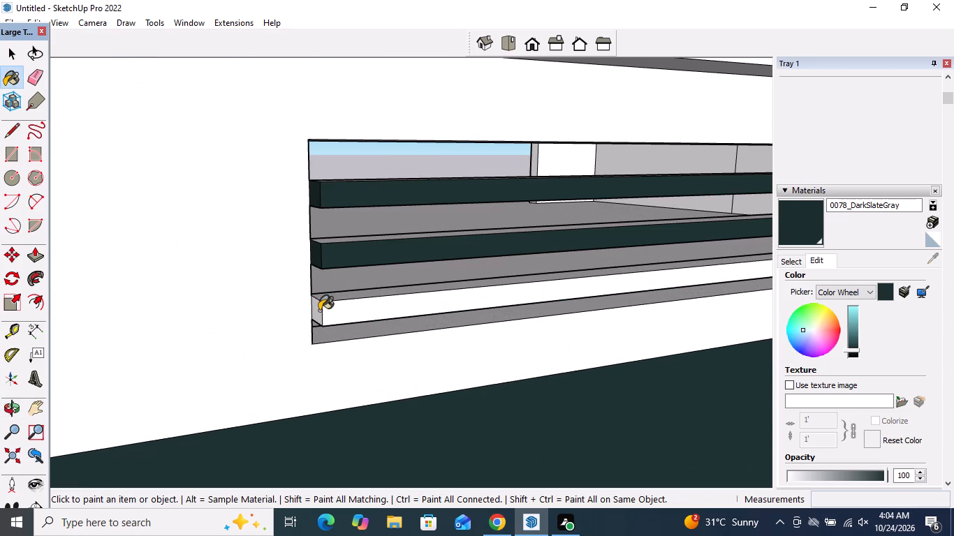
pyautogui.click(319, 311)
pyautogui.click(340, 317)
# Paint the top faces of the three slats in the front parapet opening 0078_DarkSlateGray.
pyautogui.moveTo(342, 301); pyautogui.dragTo(312, 364, button='middle')
pyautogui.scroll(4, 348, 180)
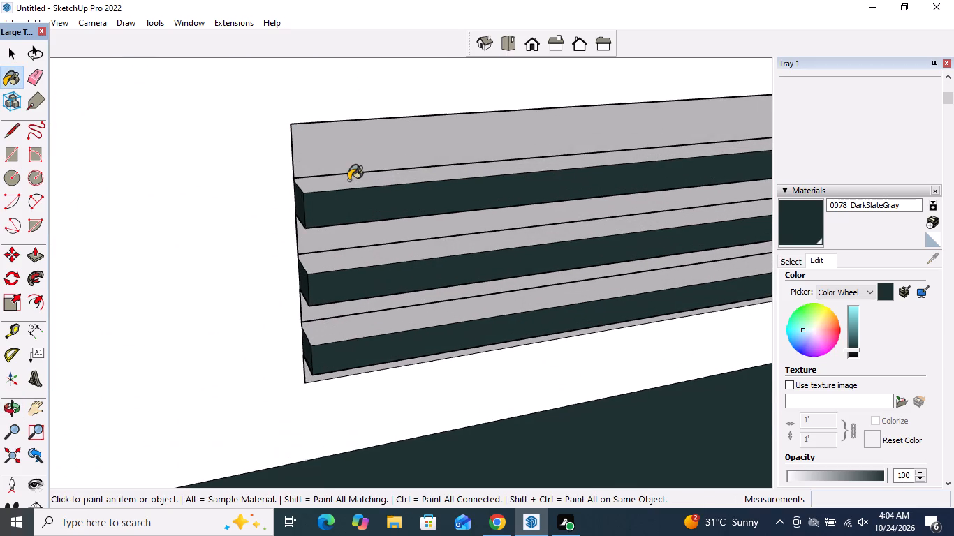
pyautogui.click(347, 180)
pyautogui.click(338, 265)
pyautogui.click(355, 348)
# Paint the roof-side back faces of the three front parapet slats 0078_DarkSlateGray.
pyautogui.scroll(-5, 288, 329)
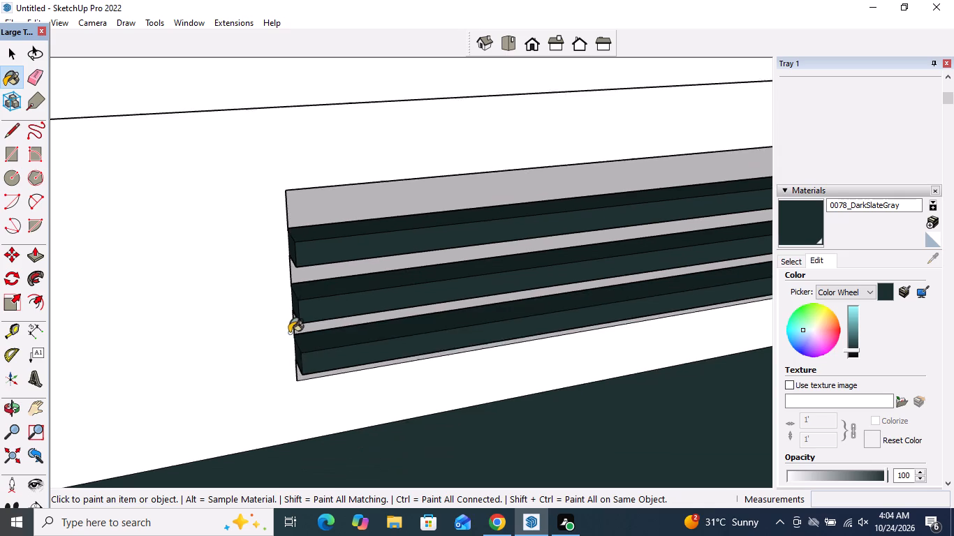
pyautogui.scroll(-20, 289, 333)
pyautogui.moveTo(291, 317); pyautogui.dragTo(777, 410, button='middle')
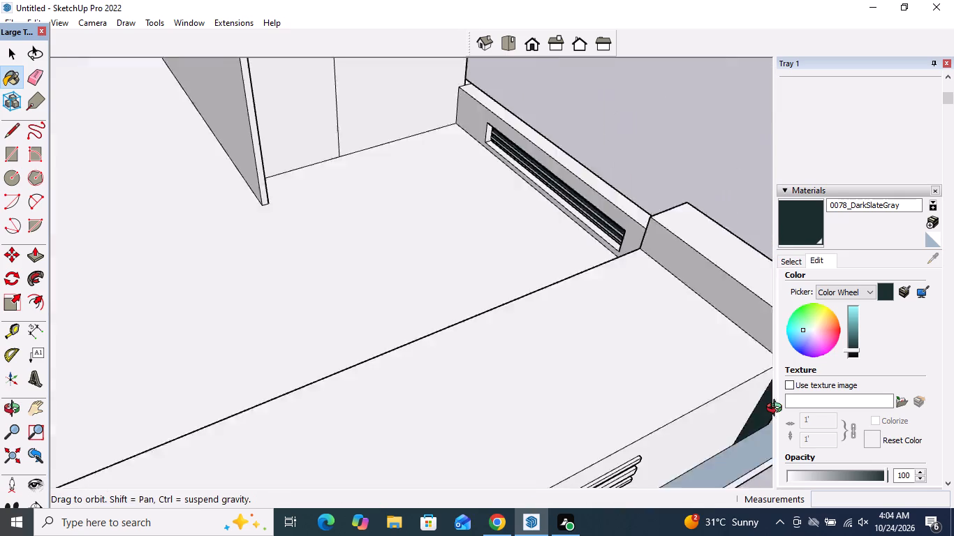
pyautogui.moveTo(777, 410); pyautogui.dragTo(814, 385, button='middle')
pyautogui.scroll(10, 494, 146)
pyautogui.moveTo(467, 172); pyautogui.dragTo(492, 116, button='middle')
pyautogui.scroll(3, 492, 116)
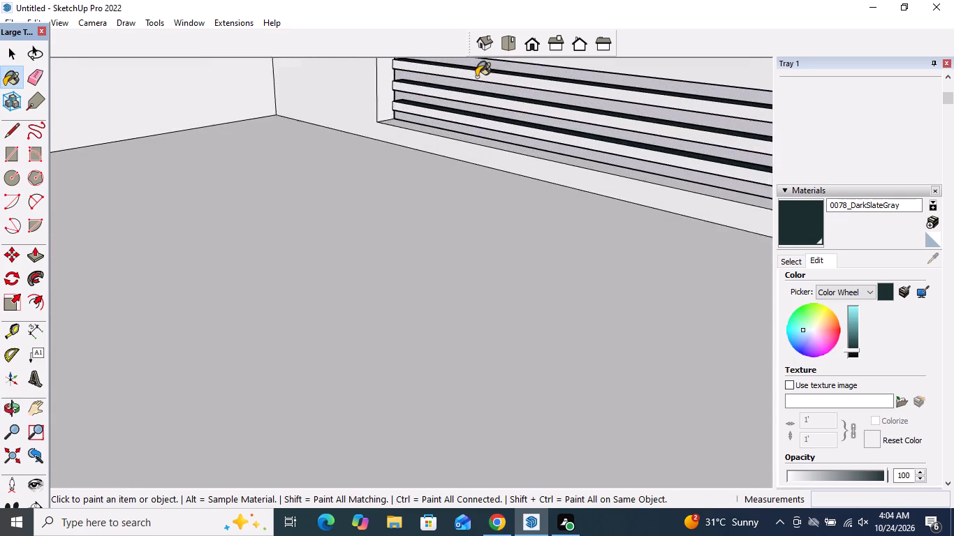
pyautogui.scroll(6, 476, 77)
pyautogui.click(478, 73)
pyautogui.click(473, 110)
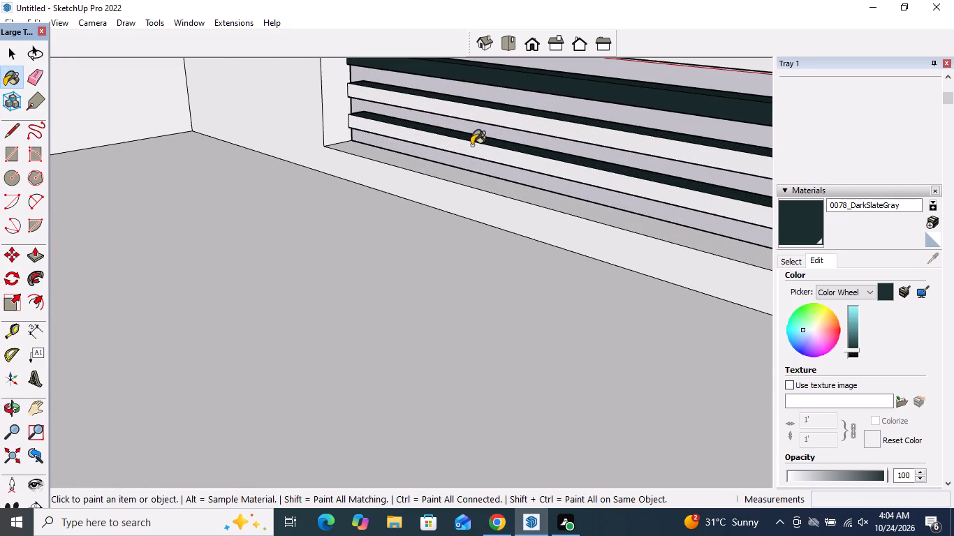
pyautogui.click(471, 145)
# Paint the tower-side end faces of the three front parapet slats 0078_DarkSlateGray.
pyautogui.scroll(-19, 431, 203)
pyautogui.scroll(-5, 430, 211)
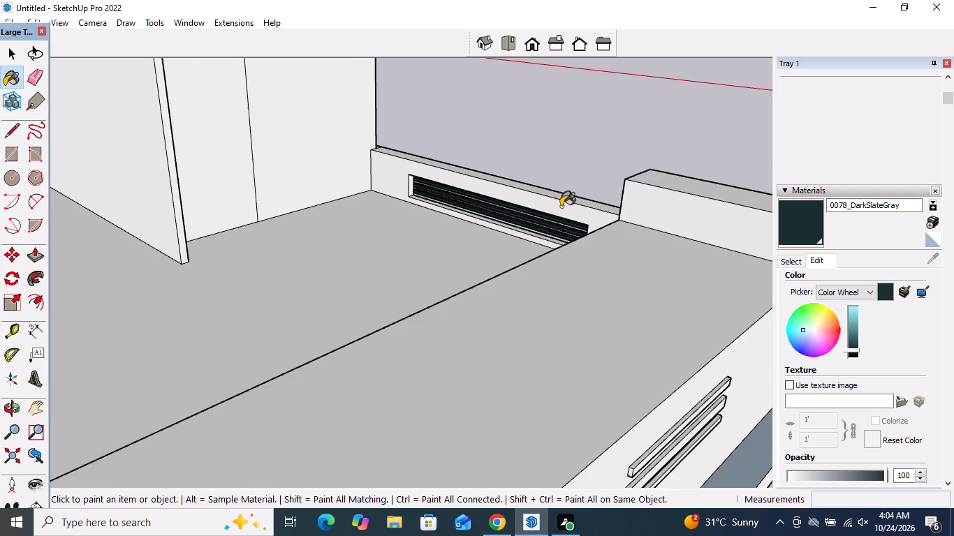
pyautogui.moveTo(561, 205); pyautogui.dragTo(59, 209, button='middle')
pyautogui.moveTo(486, 200); pyautogui.dragTo(166, 216, button='middle')
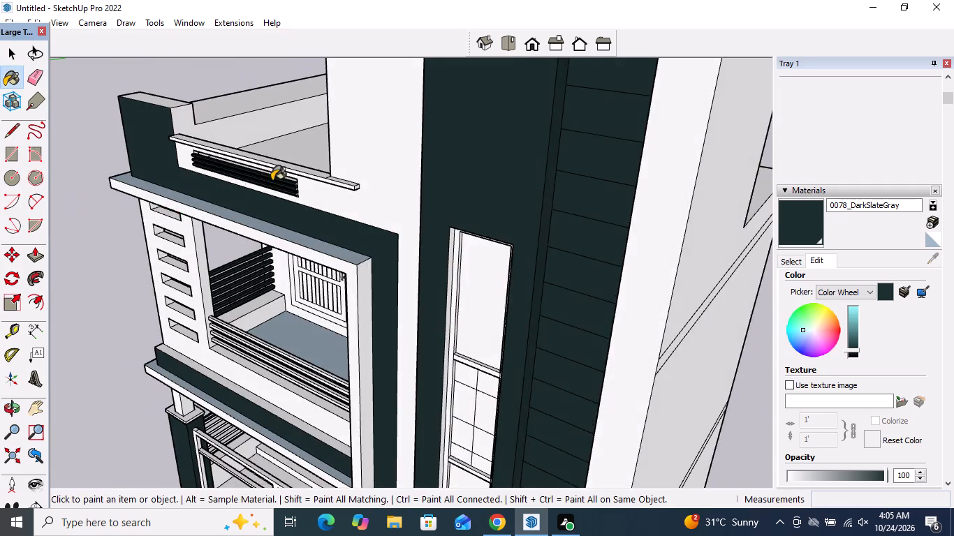
pyautogui.scroll(17, 274, 180)
pyautogui.click(311, 171)
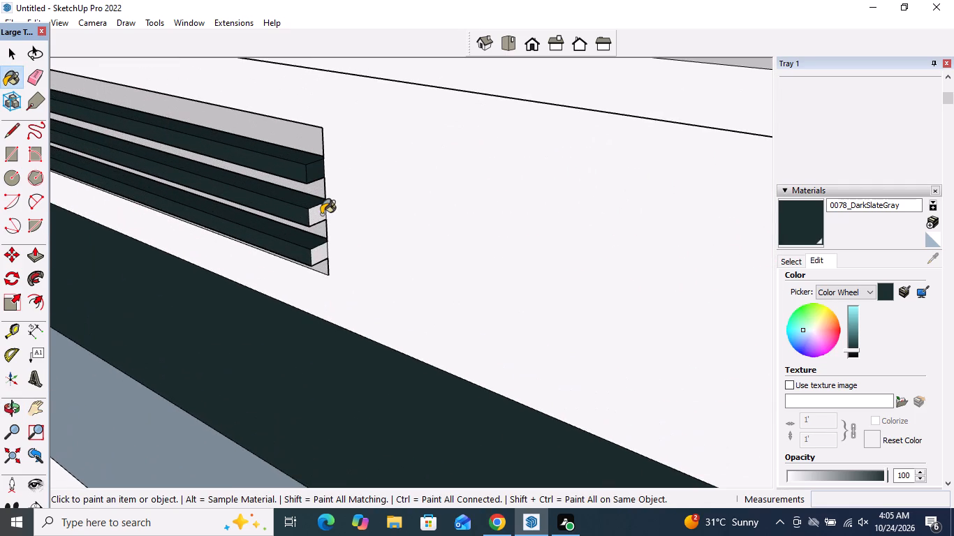
pyautogui.click(321, 214)
pyautogui.click(321, 250)
# Paint the outer and top faces of the three horizontal bars on the side roof parapet wall 0078_DarkSlateGray.
pyautogui.scroll(-17, 428, 273)
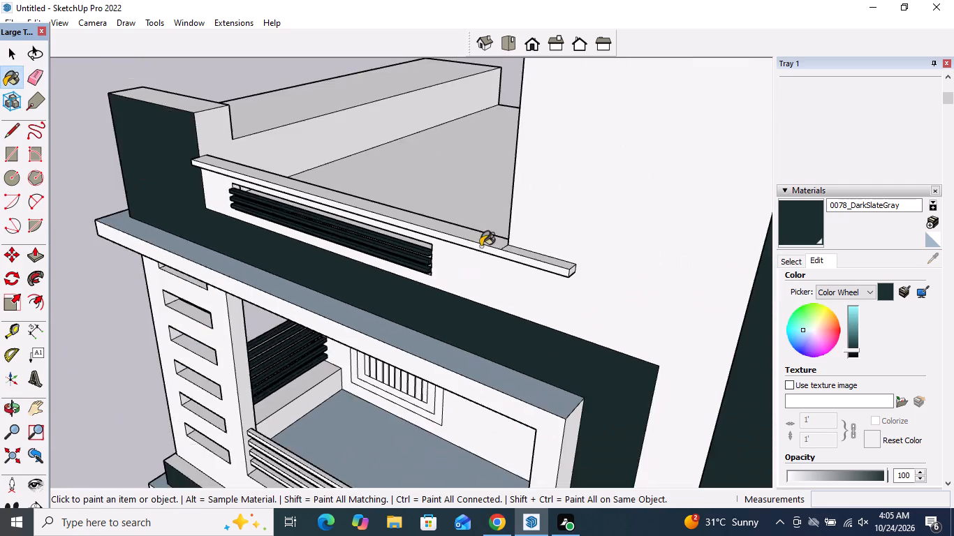
pyautogui.scroll(-12, 480, 246)
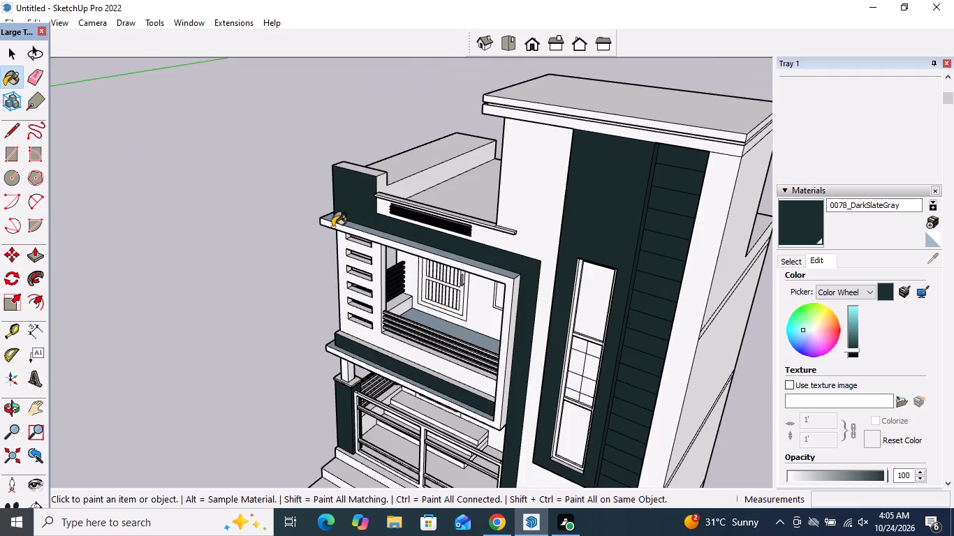
pyautogui.moveTo(333, 228); pyautogui.dragTo(858, 220, button='middle')
pyautogui.scroll(16, 328, 183)
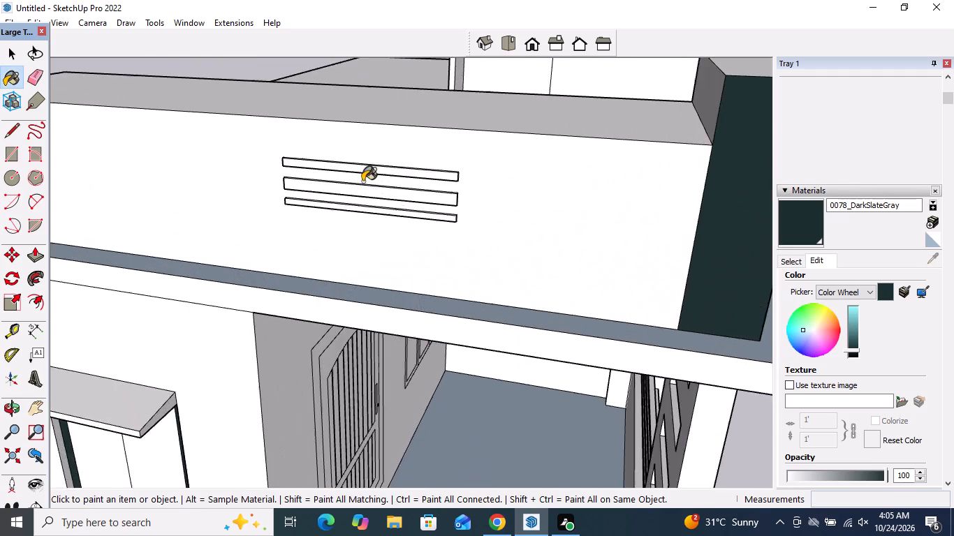
pyautogui.scroll(4, 362, 181)
pyautogui.moveTo(377, 154); pyautogui.dragTo(377, 205, button='middle')
pyautogui.scroll(10, 377, 205)
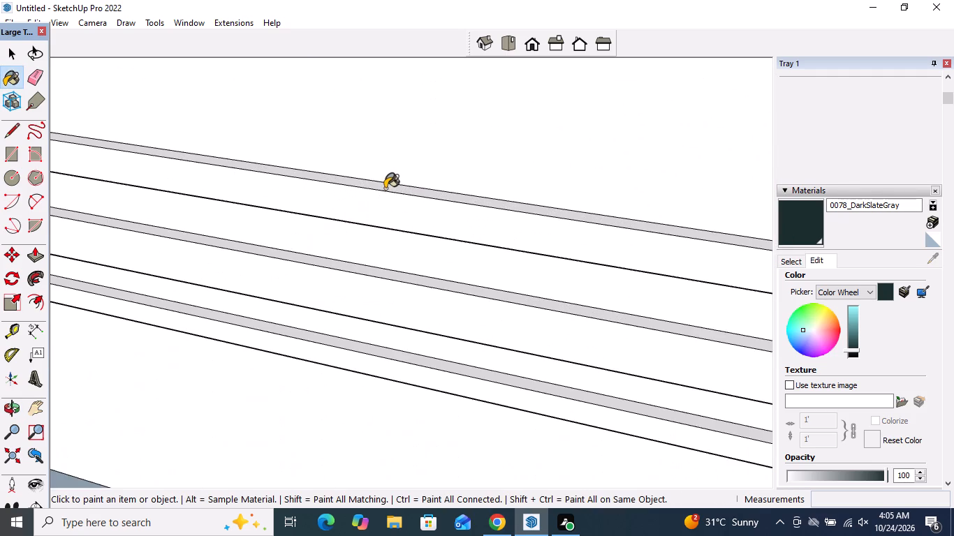
pyautogui.click(386, 187)
pyautogui.click(386, 198)
pyautogui.moveTo(379, 270); pyautogui.dragTo(379, 276)
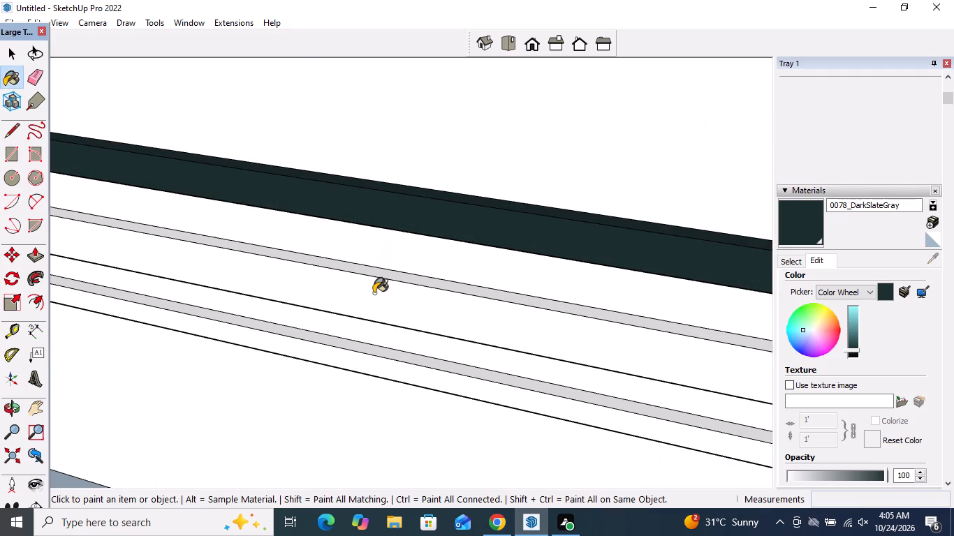
pyautogui.click(374, 294)
pyautogui.scroll(4, 374, 288)
pyautogui.click(389, 266)
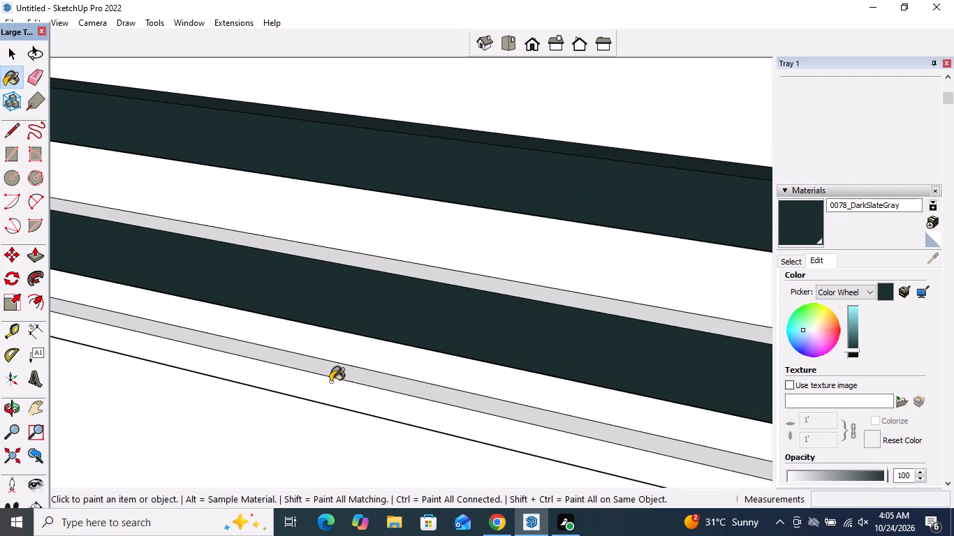
pyautogui.scroll(3, 330, 382)
pyautogui.click(335, 368)
pyautogui.click(329, 393)
# Paint the undersides of the three side parapet bars 0078_DarkSlateGray.
pyautogui.scroll(-10, 395, 392)
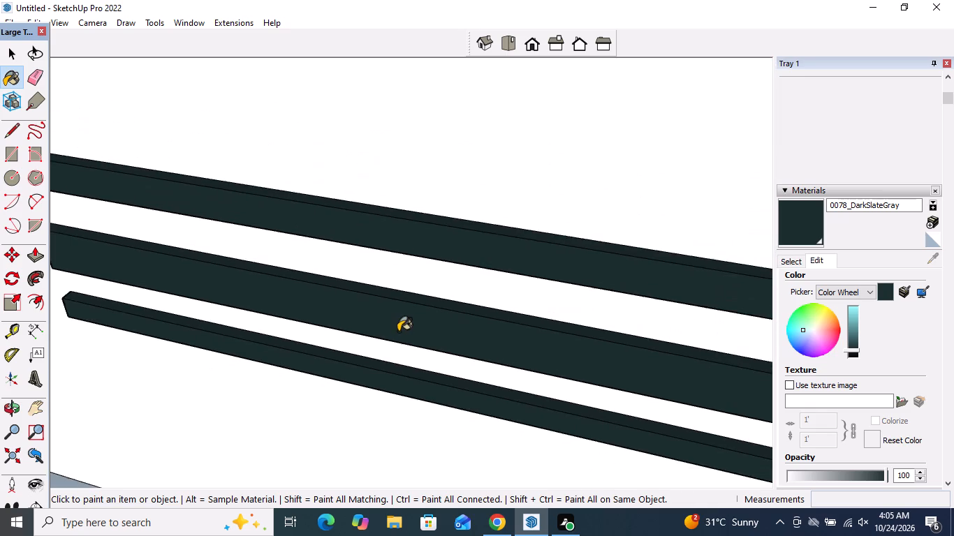
pyautogui.moveTo(388, 355); pyautogui.dragTo(521, 97, button='middle')
pyautogui.moveTo(531, 285); pyautogui.dragTo(553, 201, button='middle')
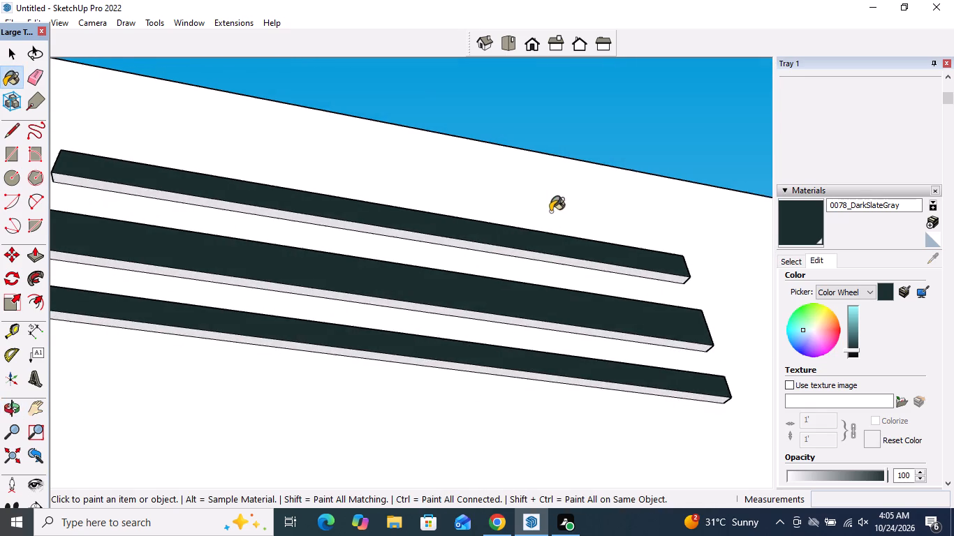
pyautogui.scroll(4, 543, 228)
pyautogui.click(520, 261)
pyautogui.click(521, 366)
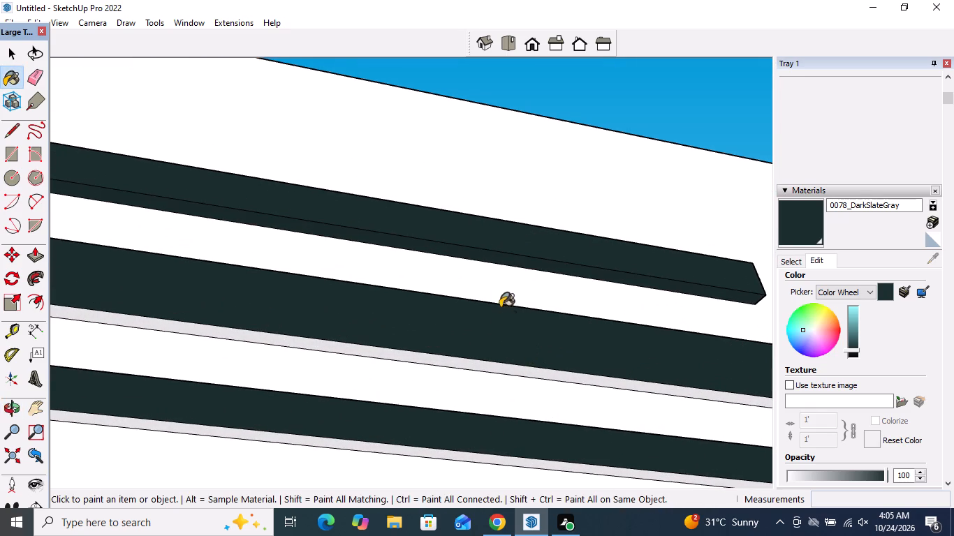
pyautogui.scroll(-5, 500, 299)
pyautogui.scroll(9, 501, 341)
pyautogui.click(501, 331)
pyautogui.scroll(-2, 475, 239)
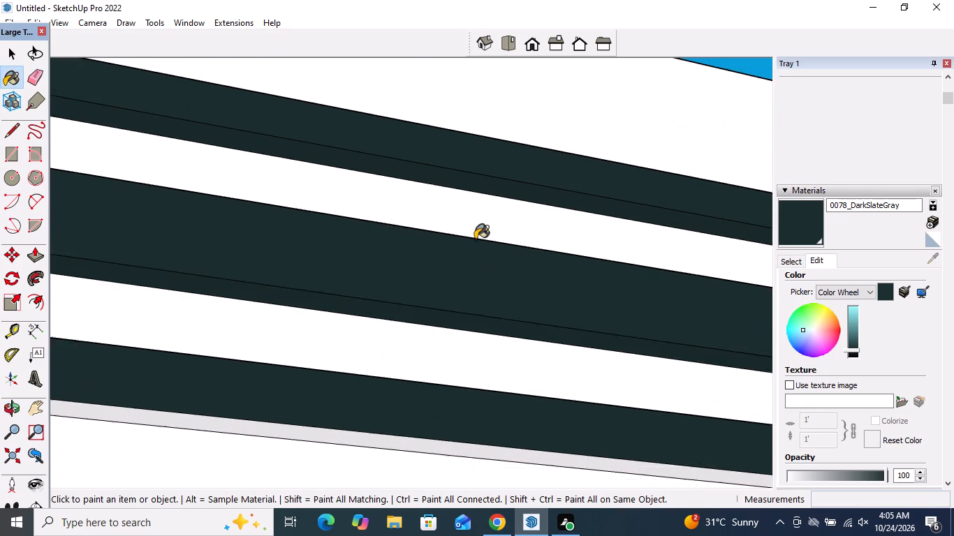
pyautogui.scroll(-5, 475, 239)
pyautogui.scroll(9, 483, 315)
pyautogui.click(470, 371)
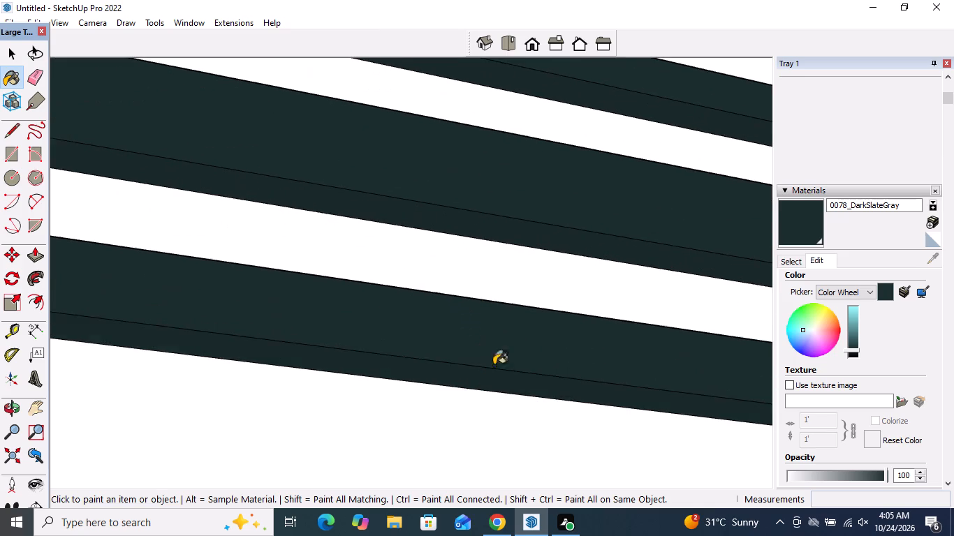
# Paint the end faces of the three side parapet bars farthest from the house front 0078_DarkSlateGray.
pyautogui.scroll(-19, 511, 358)
pyautogui.moveTo(379, 367); pyautogui.dragTo(534, 394, button='middle')
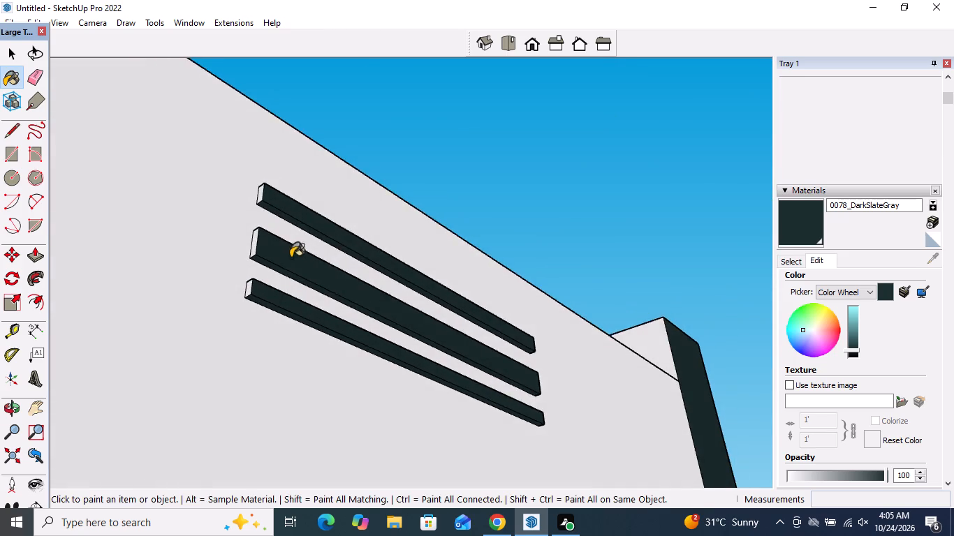
pyautogui.scroll(7, 252, 246)
pyautogui.click(252, 241)
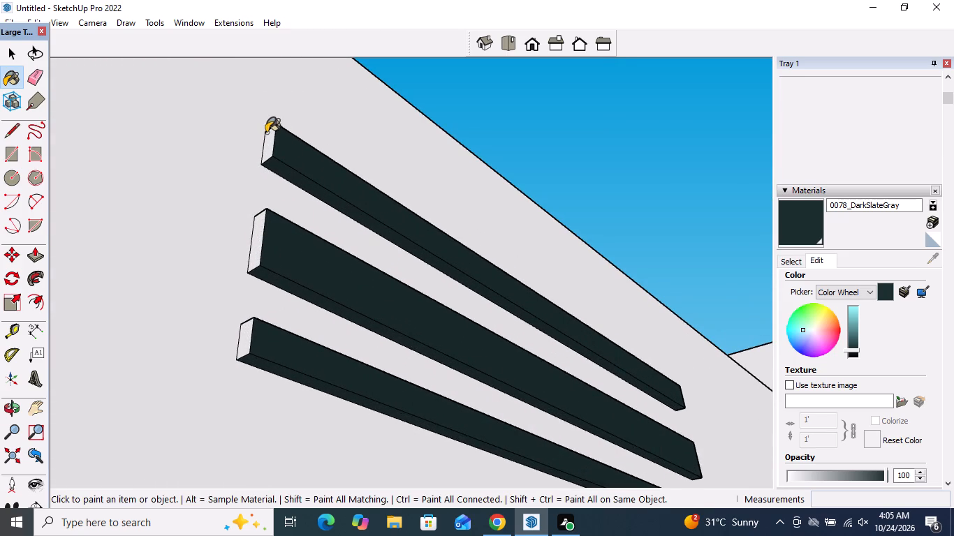
pyautogui.click(265, 135)
pyautogui.click(270, 153)
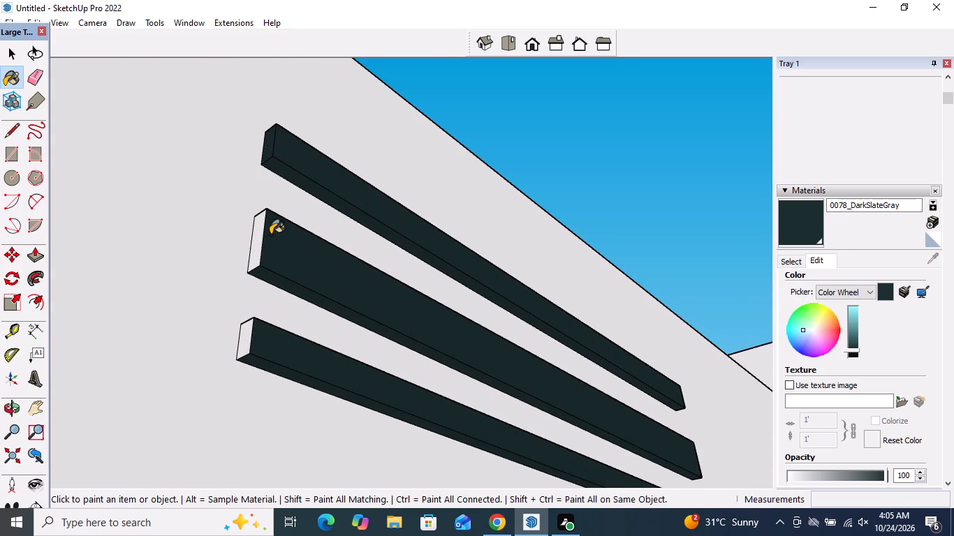
pyautogui.scroll(4, 261, 238)
pyautogui.click(259, 240)
pyautogui.click(235, 385)
pyautogui.scroll(-2, 246, 350)
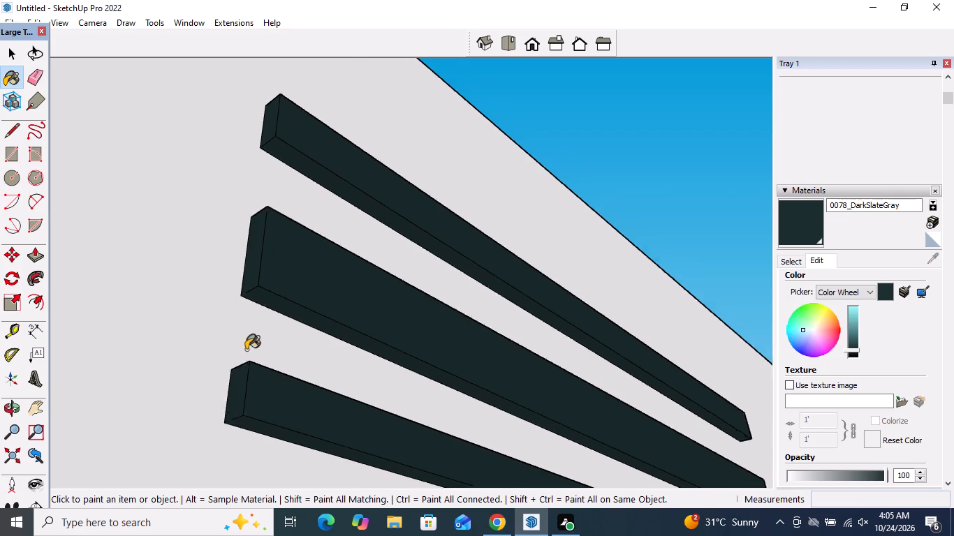
pyautogui.scroll(-17, 246, 350)
# Paint the end faces of the three side parapet bars nearest the house front 0078_DarkSlateGray.
pyautogui.moveTo(421, 329); pyautogui.dragTo(0, 382, button='middle')
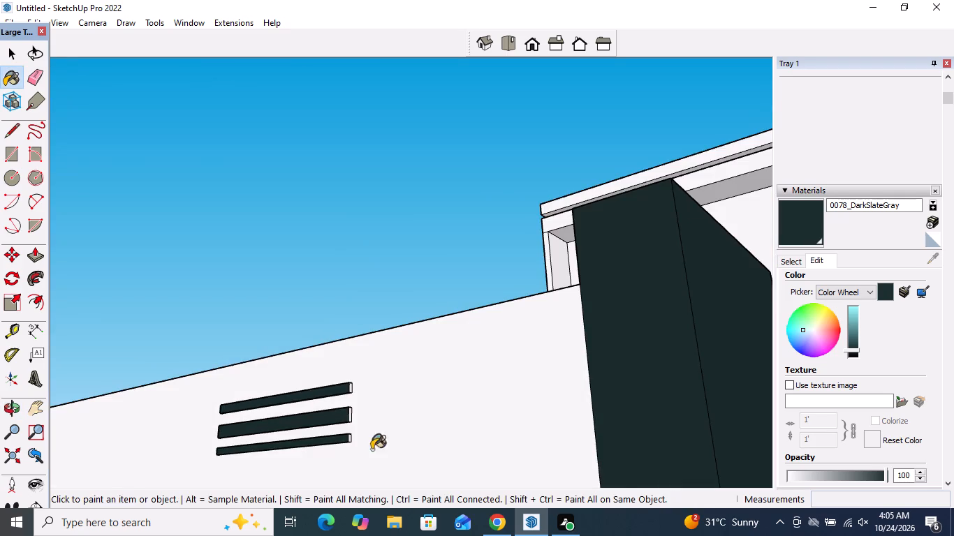
pyautogui.scroll(4, 408, 462)
pyautogui.scroll(9, 336, 404)
pyautogui.click(330, 318)
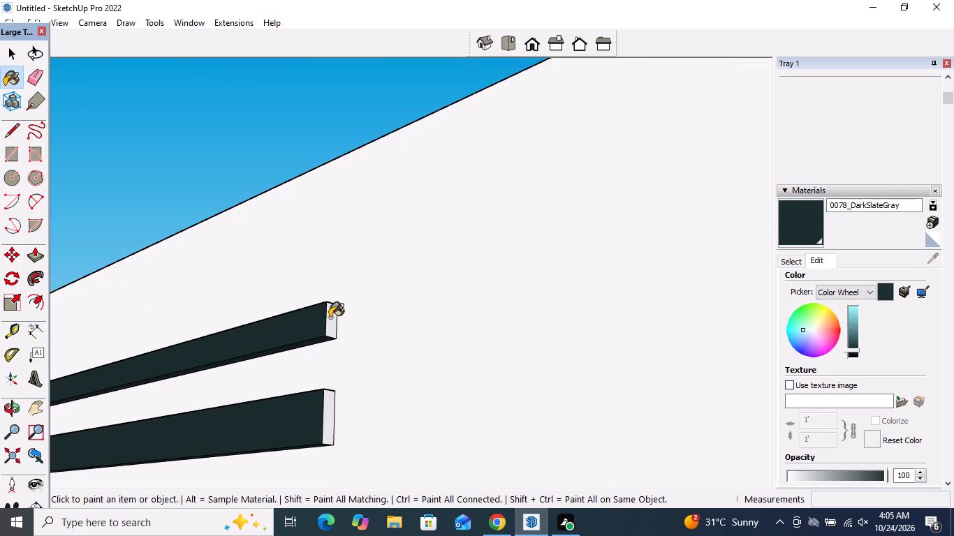
pyautogui.click(329, 414)
pyautogui.scroll(-5, 351, 206)
pyautogui.scroll(6, 320, 389)
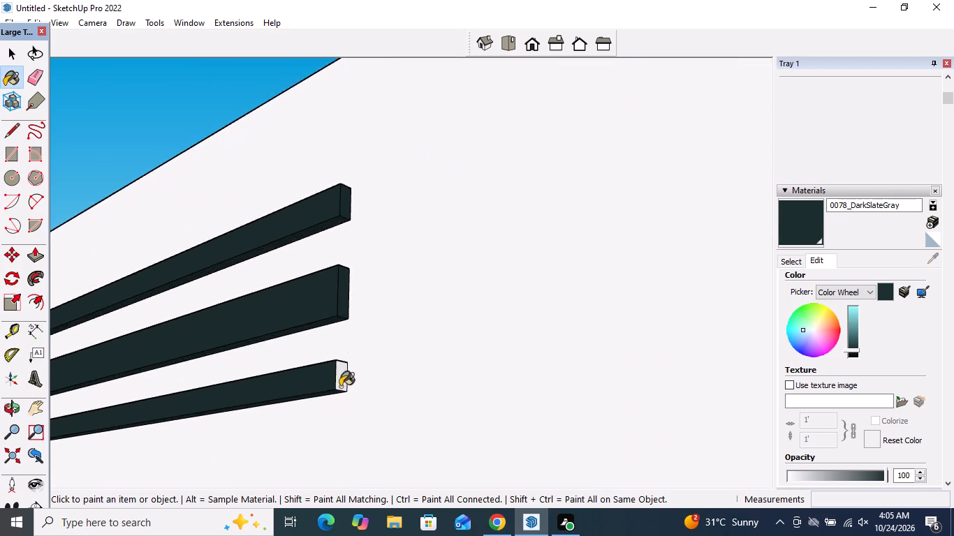
pyautogui.scroll(4, 340, 387)
pyautogui.click(342, 376)
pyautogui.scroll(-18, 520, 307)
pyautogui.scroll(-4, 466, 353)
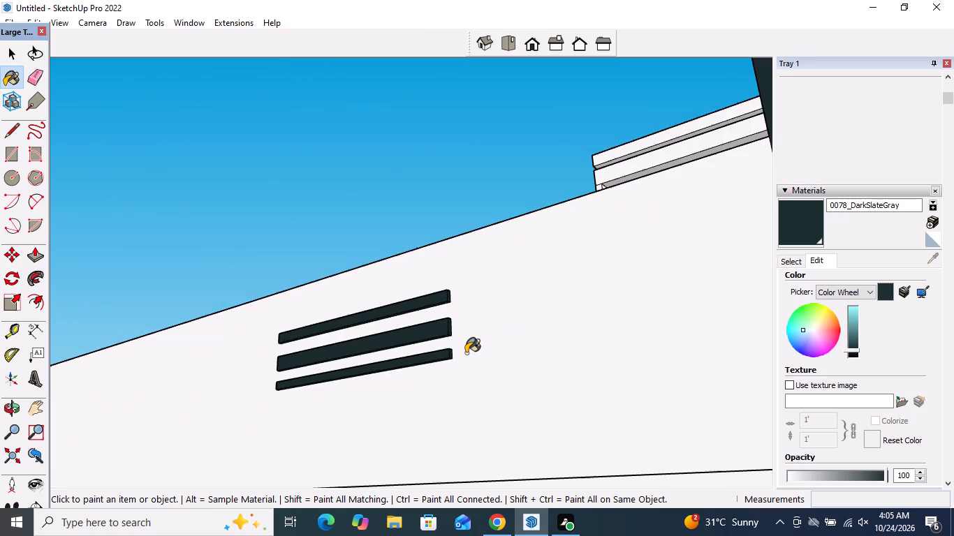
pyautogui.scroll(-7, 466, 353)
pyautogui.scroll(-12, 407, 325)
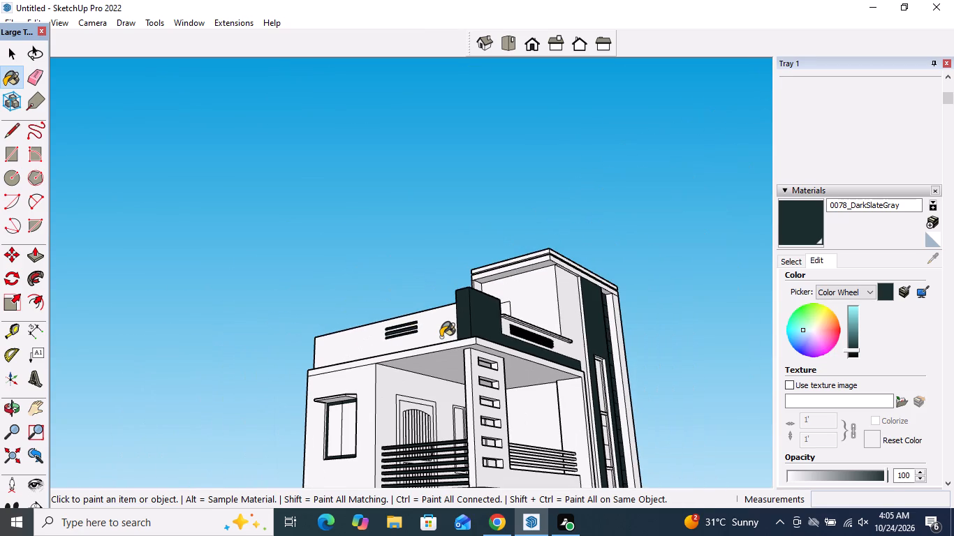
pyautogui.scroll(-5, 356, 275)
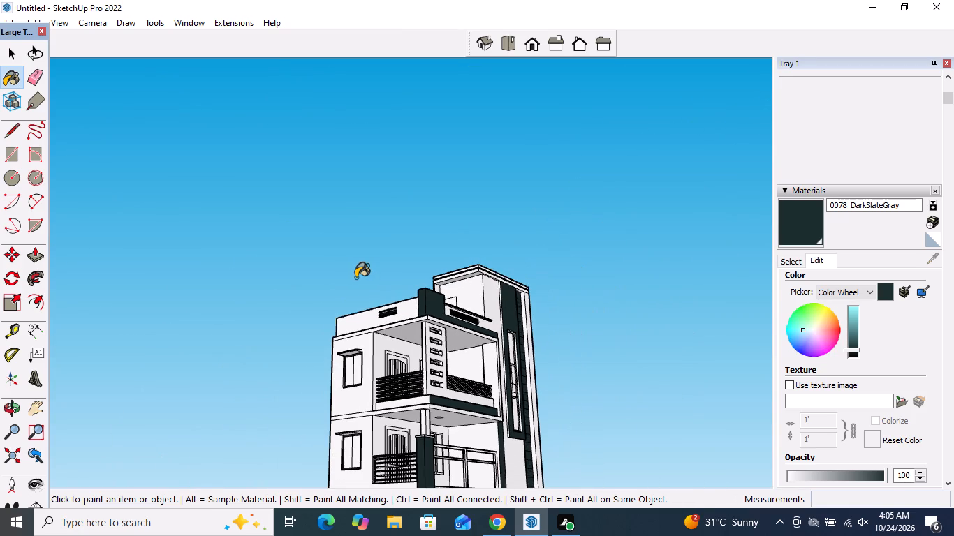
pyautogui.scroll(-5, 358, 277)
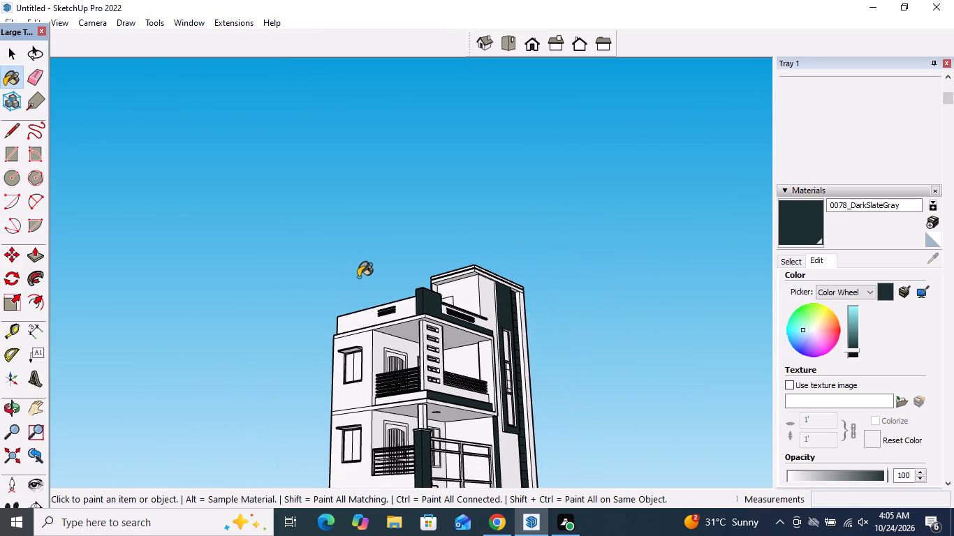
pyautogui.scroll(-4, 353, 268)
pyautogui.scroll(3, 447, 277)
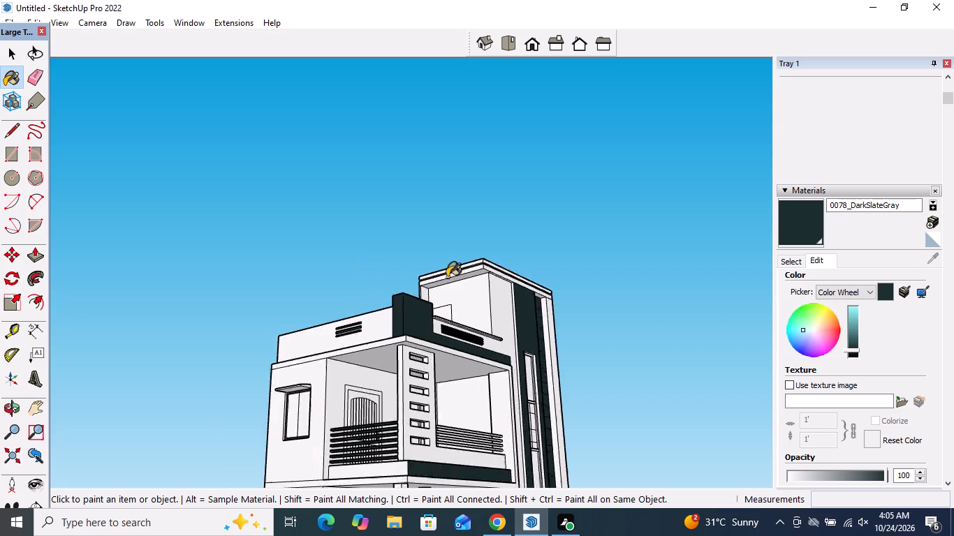
# Paint the roof-level door face on the stair tower's side wall 0078_DarkSlateGray.
pyautogui.scroll(13, 447, 277)
pyautogui.click(436, 341)
# Choose Wood Bamboo from the Wood materials and paint the three window frames on the upper balcony wall with it.
pyautogui.scroll(-10, 357, 231)
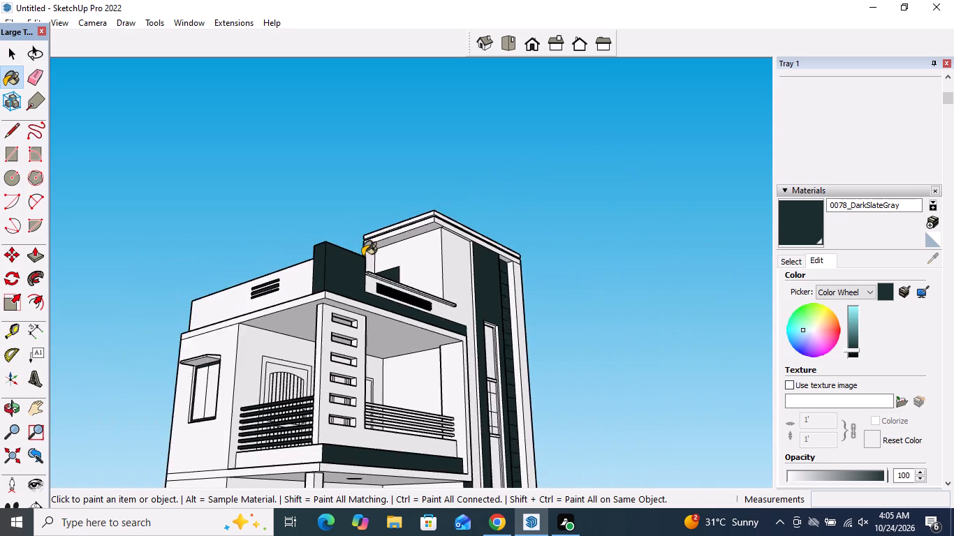
pyautogui.scroll(-11, 362, 256)
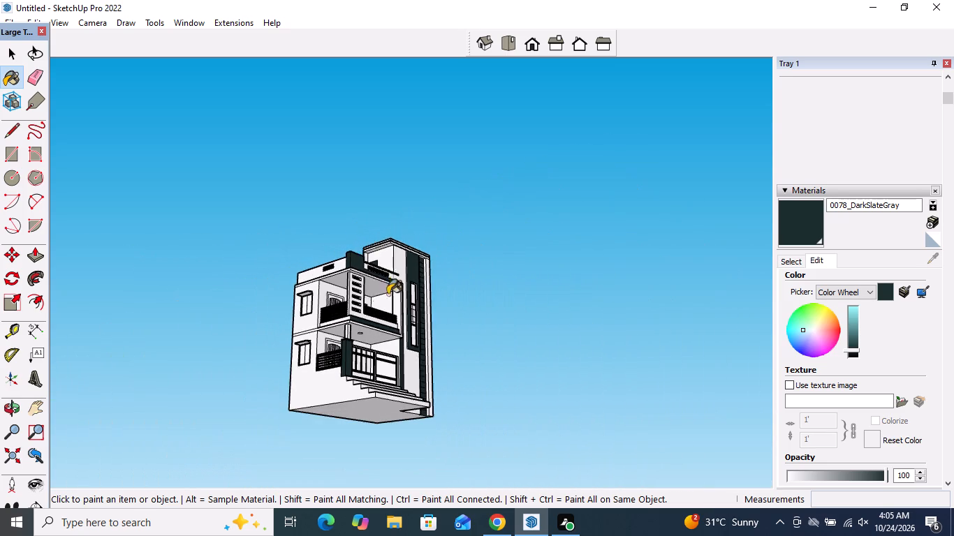
pyautogui.moveTo(381, 306); pyautogui.dragTo(228, 415, button='middle')
pyautogui.scroll(2, 451, 349)
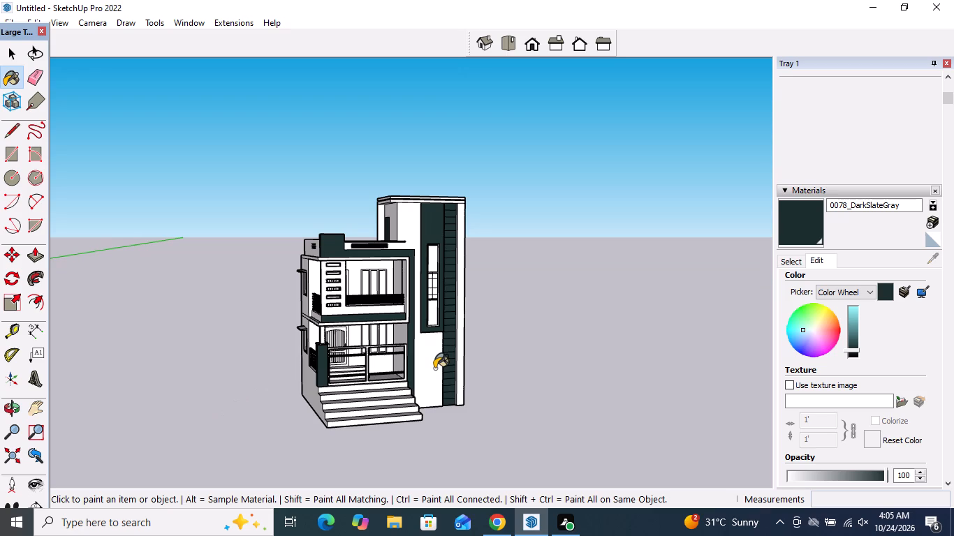
pyautogui.scroll(5, 383, 368)
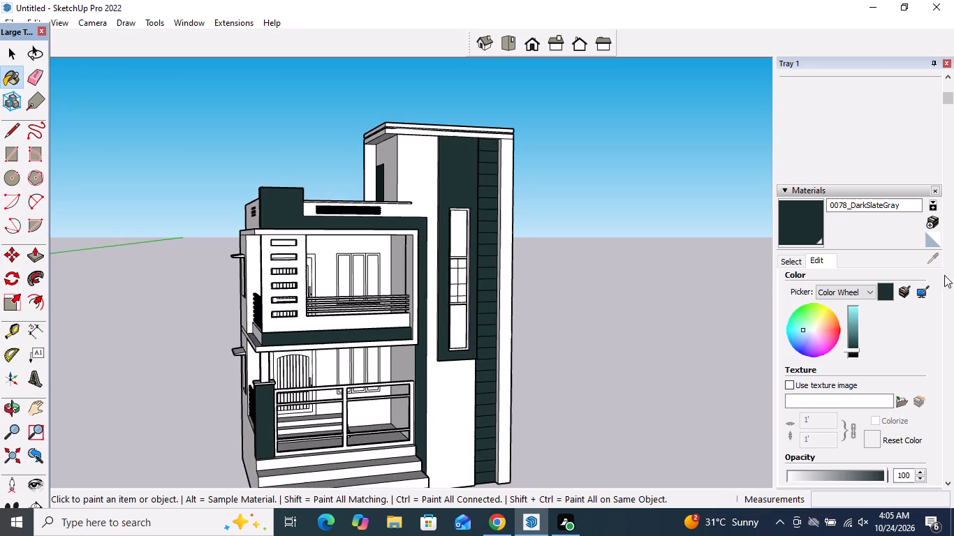
pyautogui.click(800, 263)
pyautogui.click(853, 276)
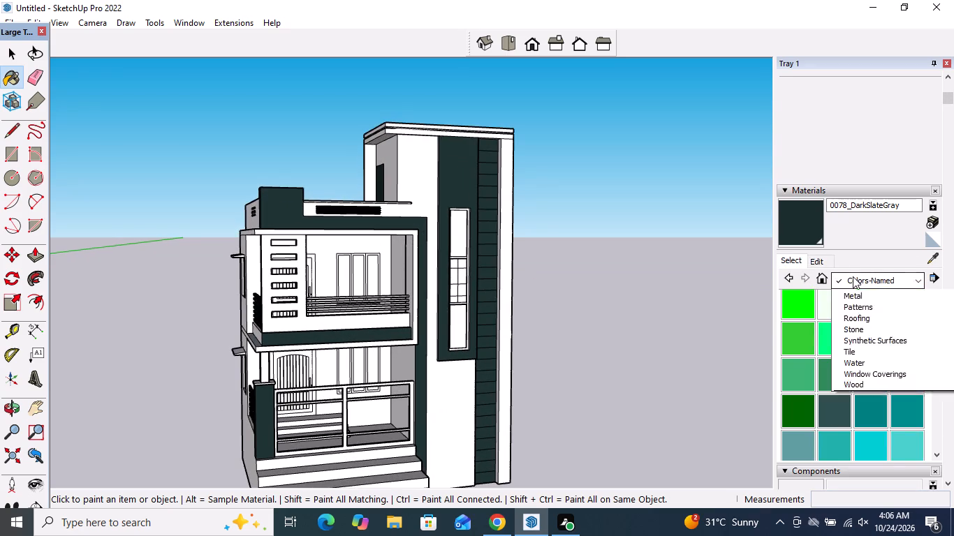
pyautogui.click(863, 462)
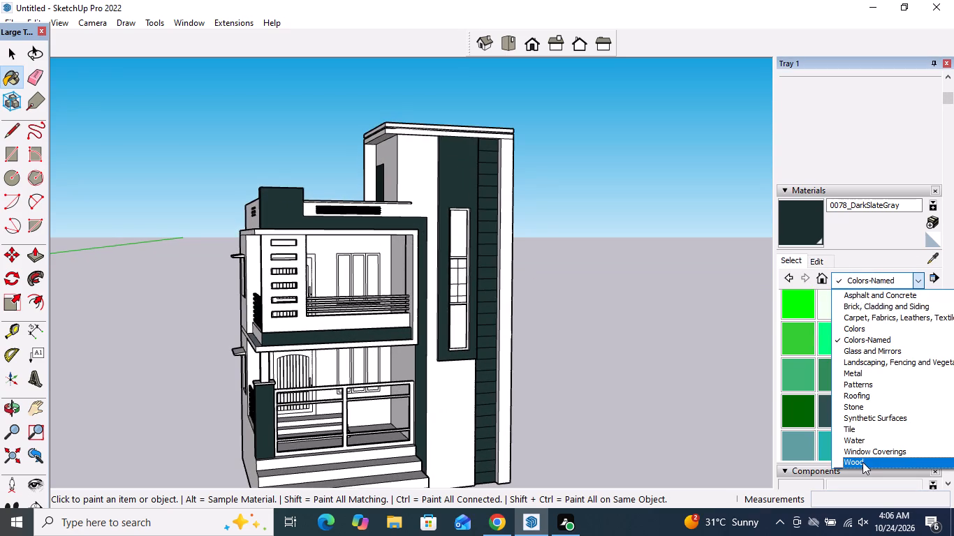
pyautogui.click(798, 305)
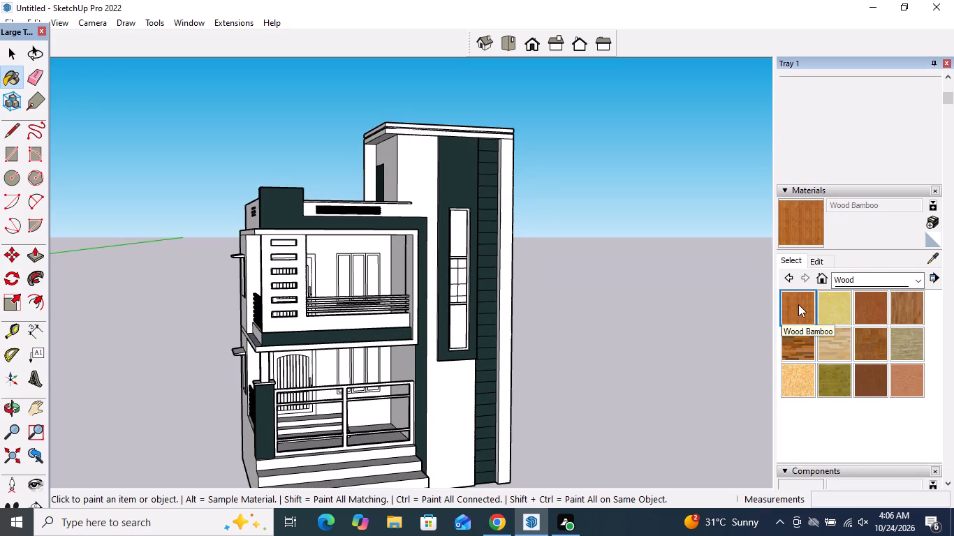
pyautogui.scroll(9, 318, 258)
pyautogui.moveTo(358, 257); pyautogui.dragTo(301, 258, button='middle')
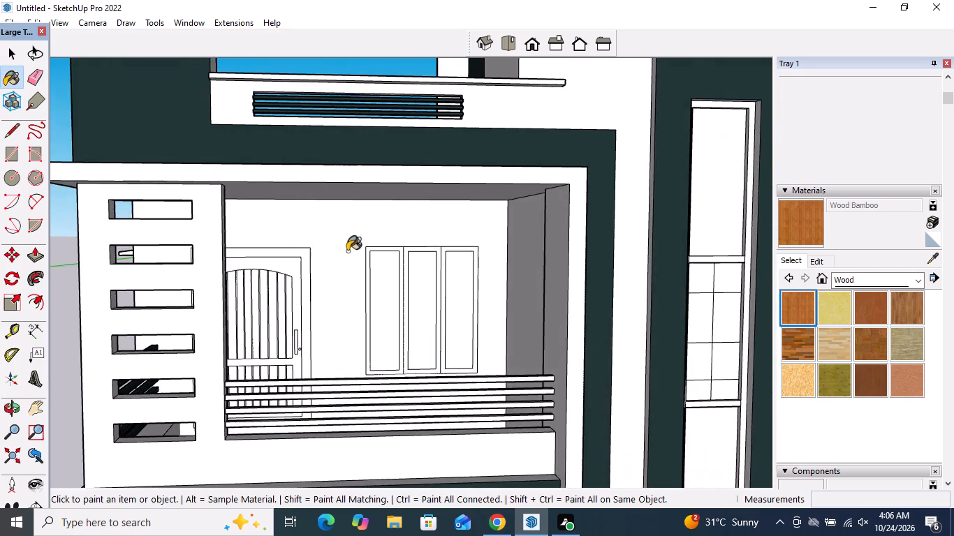
pyautogui.scroll(9, 349, 251)
pyautogui.click(388, 244)
pyautogui.click(505, 245)
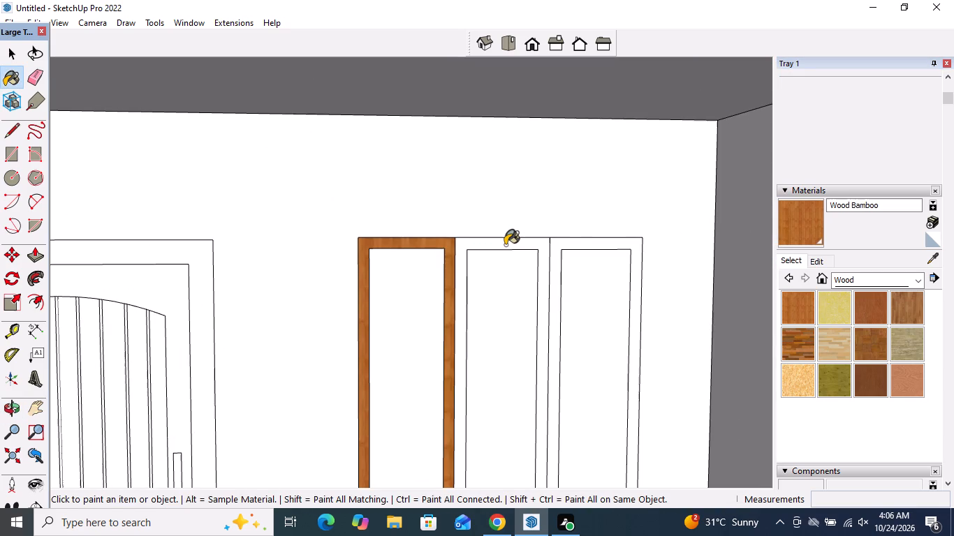
pyautogui.click(588, 245)
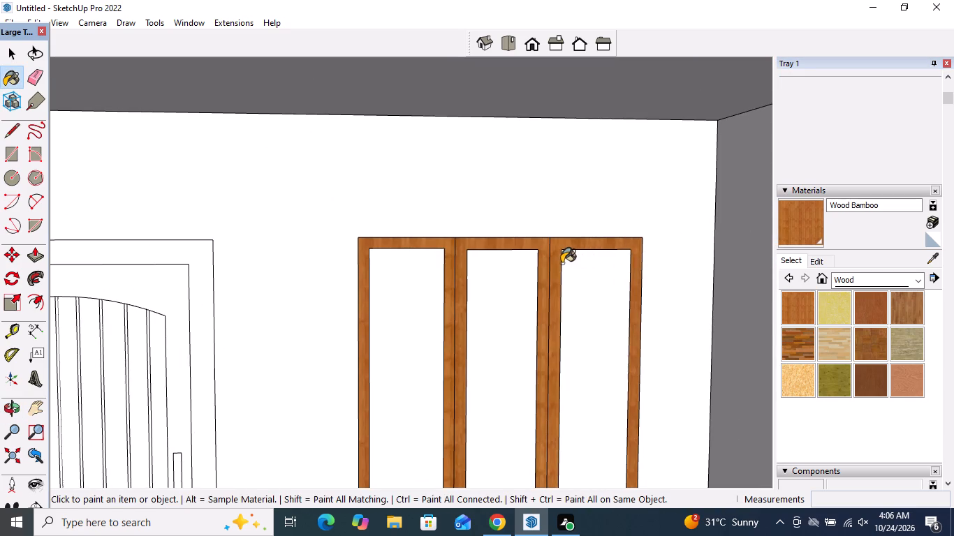
# Paint the outer frame and door leaf of the upper balcony door Wood Bamboo.
pyautogui.scroll(-5, 558, 263)
pyautogui.scroll(-2, 433, 266)
pyautogui.moveTo(420, 269); pyautogui.dragTo(318, 263, button='middle')
pyautogui.scroll(6, 324, 300)
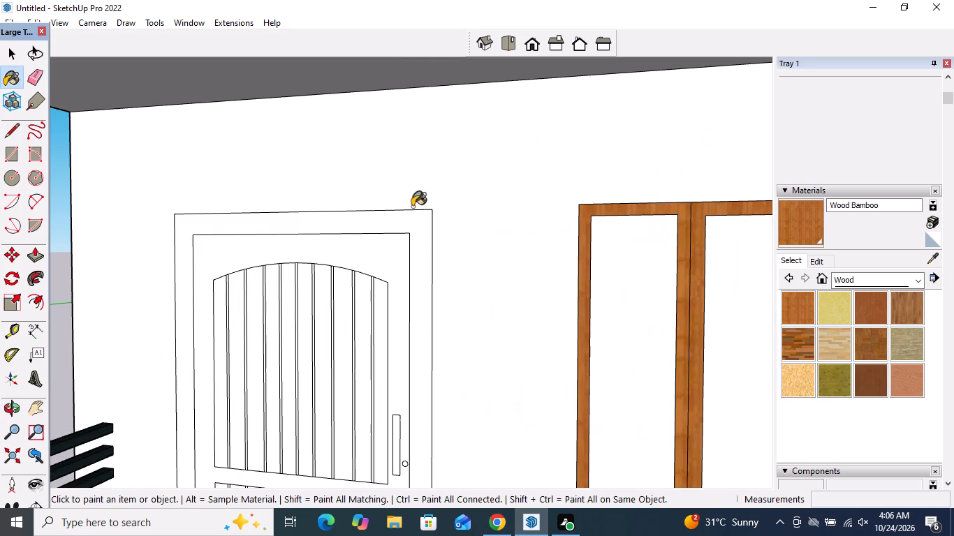
pyautogui.click(410, 225)
pyautogui.click(387, 250)
# Paint all the vertical slats in the arched upper panel of the balcony door Wood Bamboo.
pyautogui.scroll(-10, 387, 251)
pyautogui.scroll(5, 398, 353)
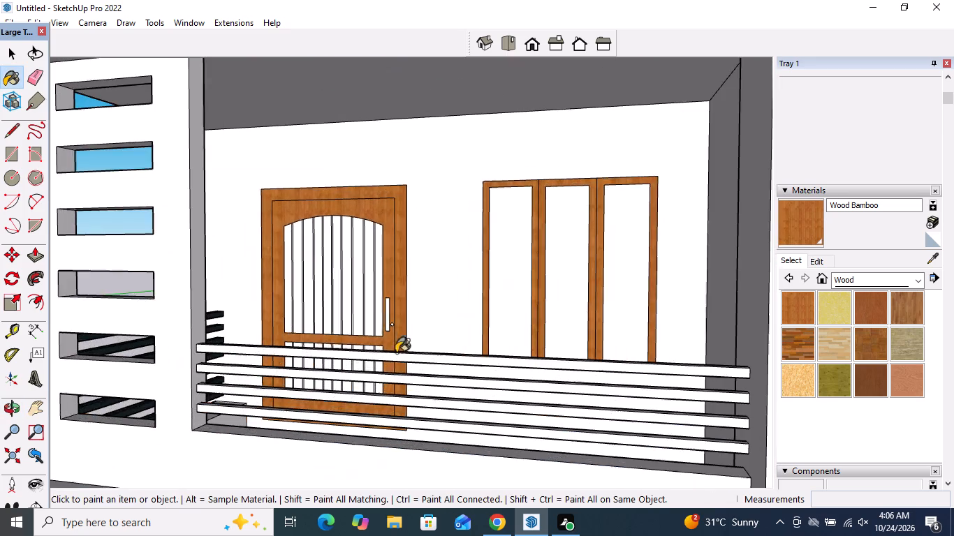
pyautogui.scroll(9, 395, 225)
pyautogui.click(369, 241)
pyautogui.click(351, 236)
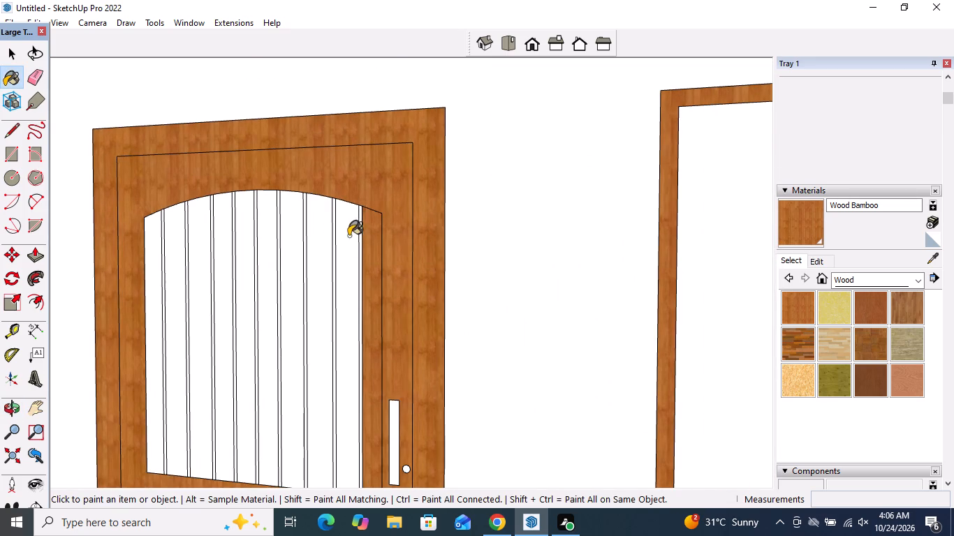
pyautogui.click(318, 234)
pyautogui.click(284, 237)
pyautogui.click(260, 245)
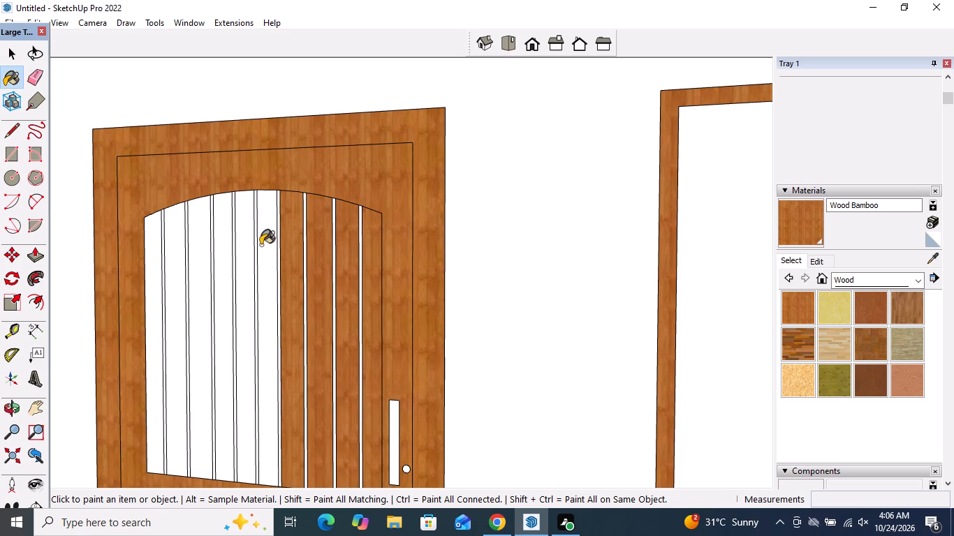
pyautogui.click(237, 246)
pyautogui.click(219, 246)
pyautogui.click(193, 253)
pyautogui.click(173, 260)
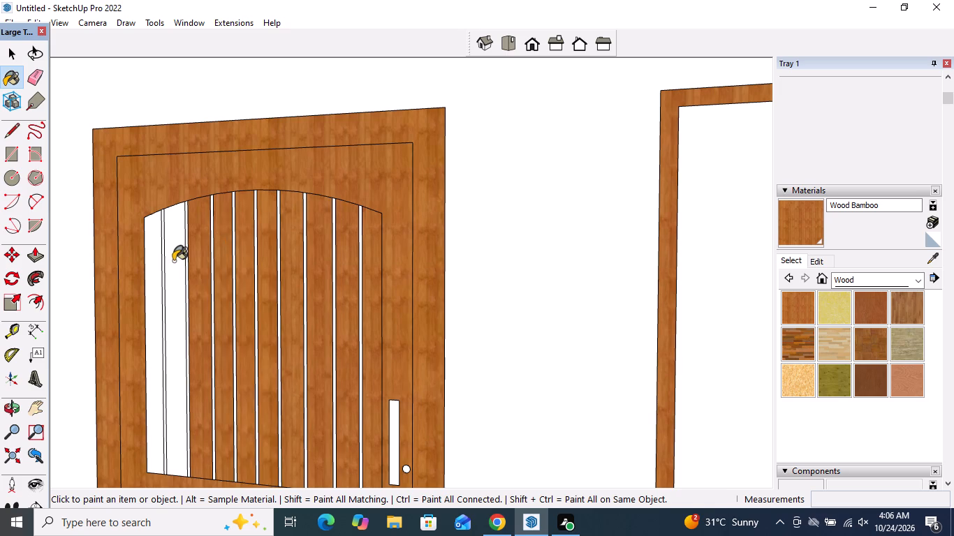
pyautogui.click(149, 261)
# Paint all the vertical slats in the lower panel of the balcony door Wood Bamboo.
pyautogui.scroll(-9, 332, 179)
pyautogui.scroll(3, 310, 384)
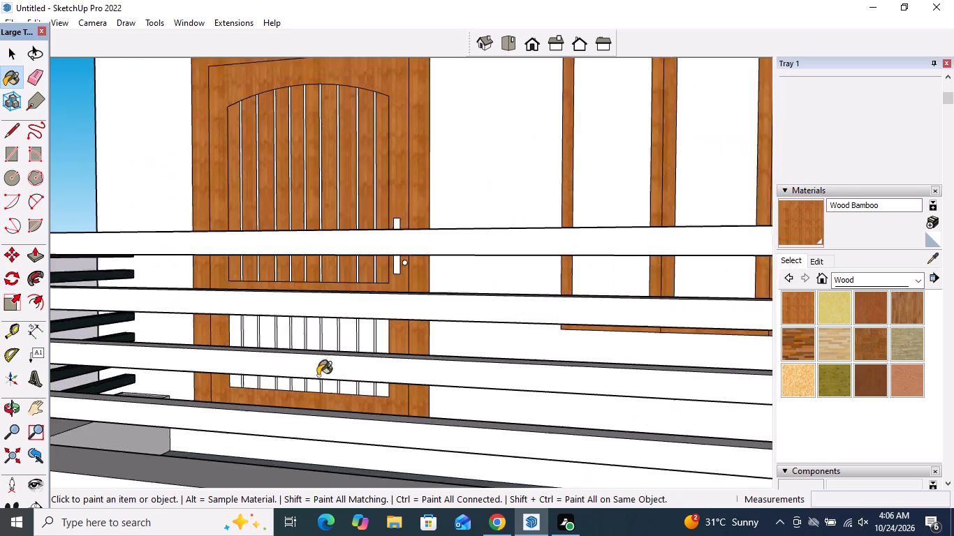
pyautogui.scroll(2, 318, 375)
pyautogui.moveTo(348, 341); pyautogui.dragTo(332, 451, button='middle')
pyautogui.scroll(5, 337, 345)
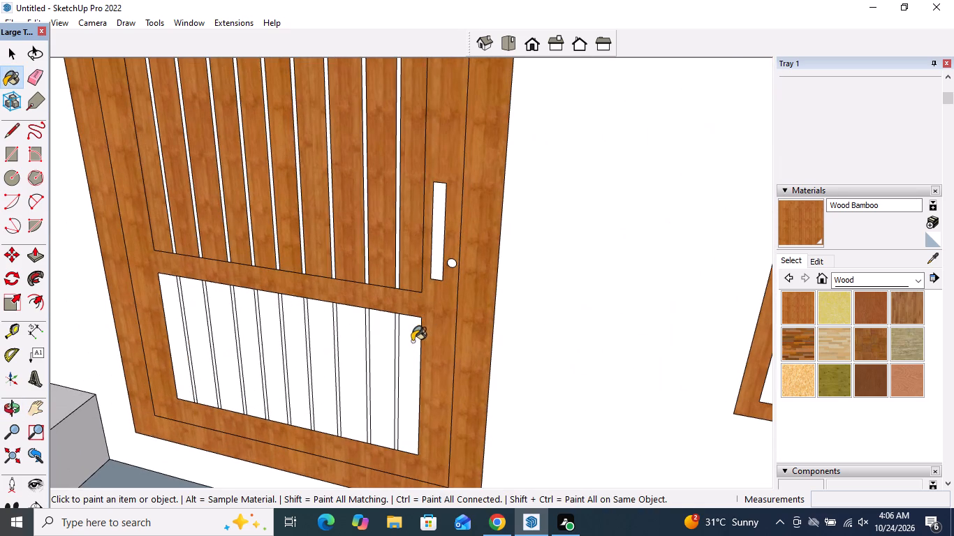
pyautogui.click(412, 341)
pyautogui.click(375, 346)
pyautogui.click(344, 354)
pyautogui.click(322, 349)
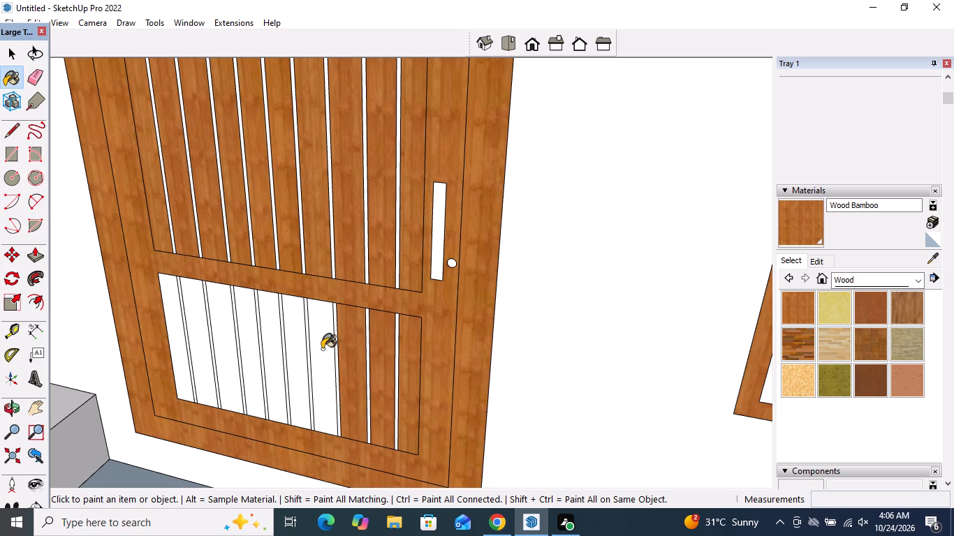
pyautogui.click(293, 349)
pyautogui.click(270, 343)
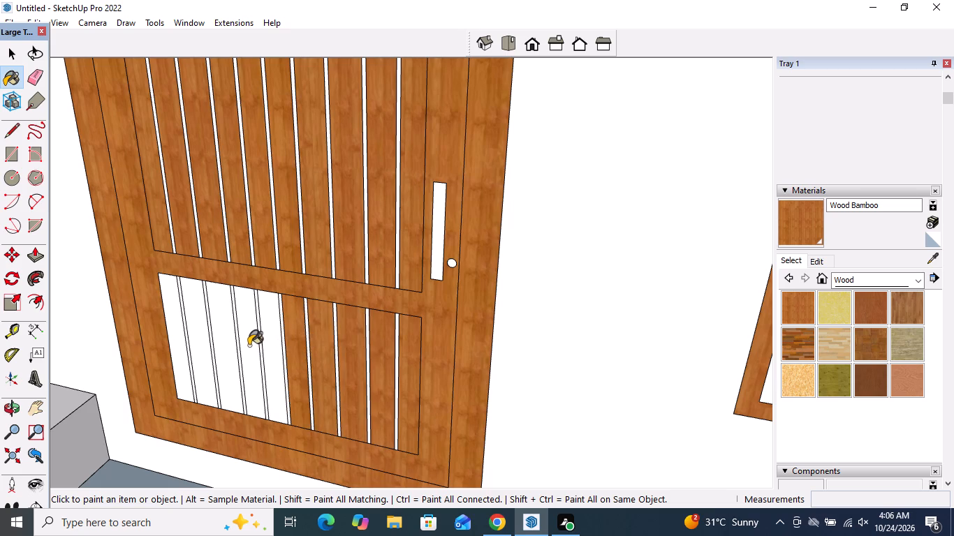
pyautogui.click(248, 345)
pyautogui.click(221, 345)
pyautogui.click(194, 339)
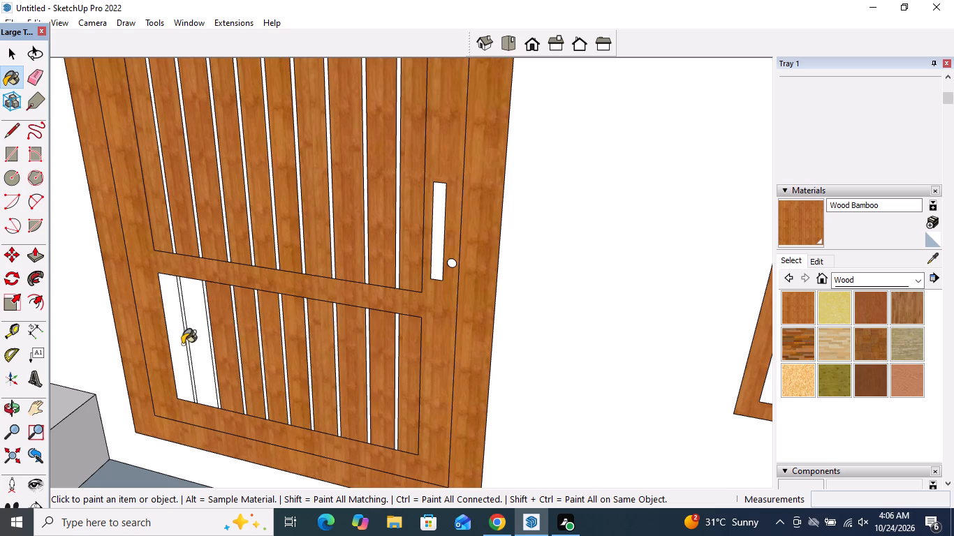
pyautogui.click(175, 343)
# Paint the three window frames on the ground-floor porch wall Wood Bamboo.
pyautogui.scroll(-11, 463, 334)
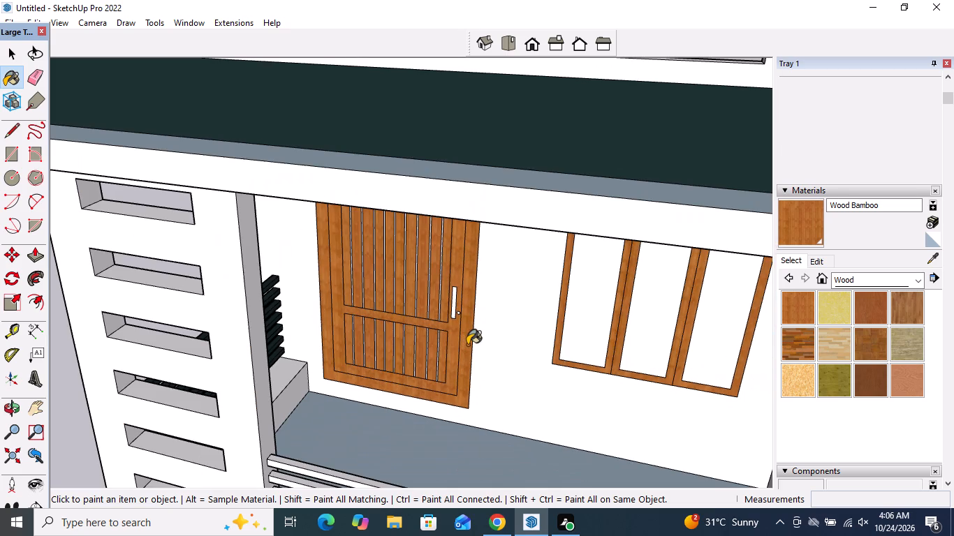
pyautogui.scroll(-13, 525, 225)
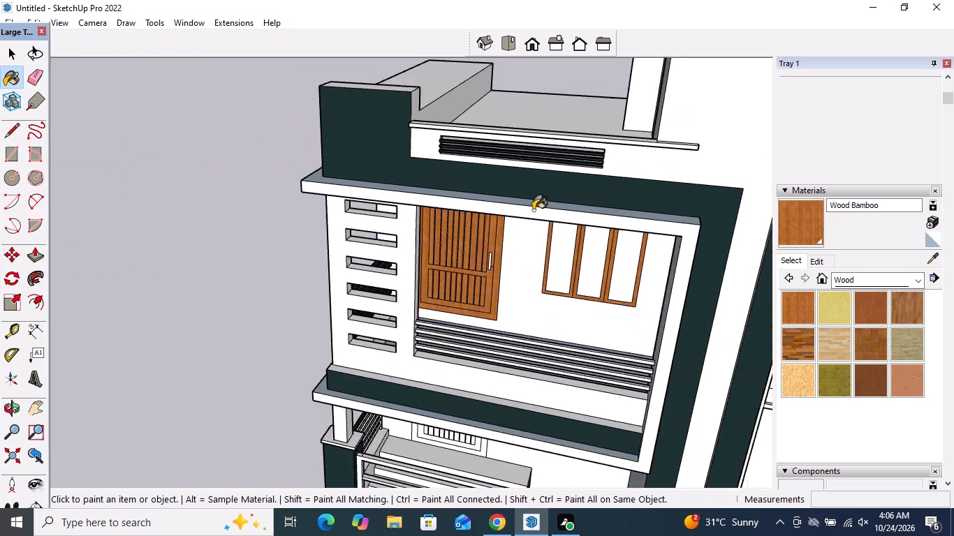
pyautogui.scroll(-9, 533, 210)
pyautogui.scroll(15, 549, 329)
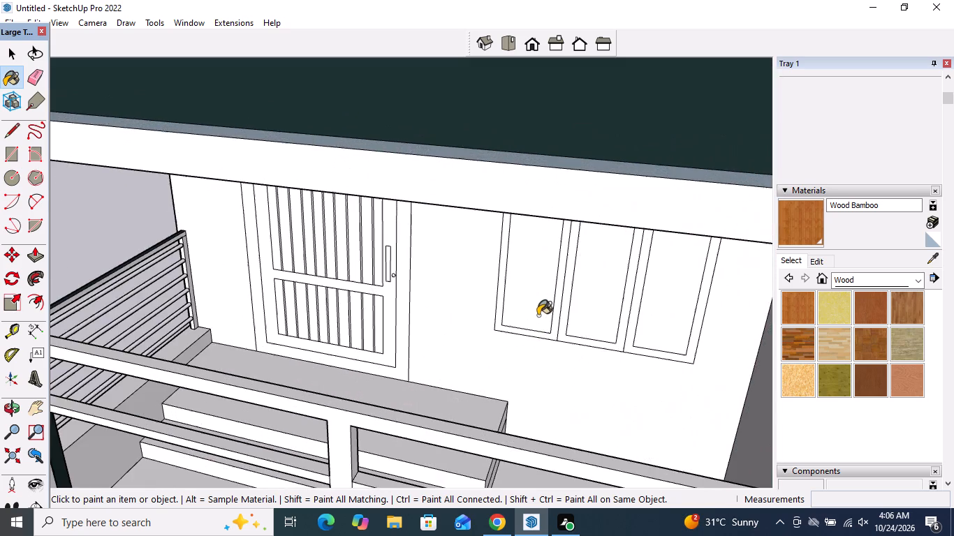
pyautogui.moveTo(536, 310); pyautogui.dragTo(548, 269, button='middle')
pyautogui.scroll(1, 547, 272)
pyautogui.scroll(8, 610, 334)
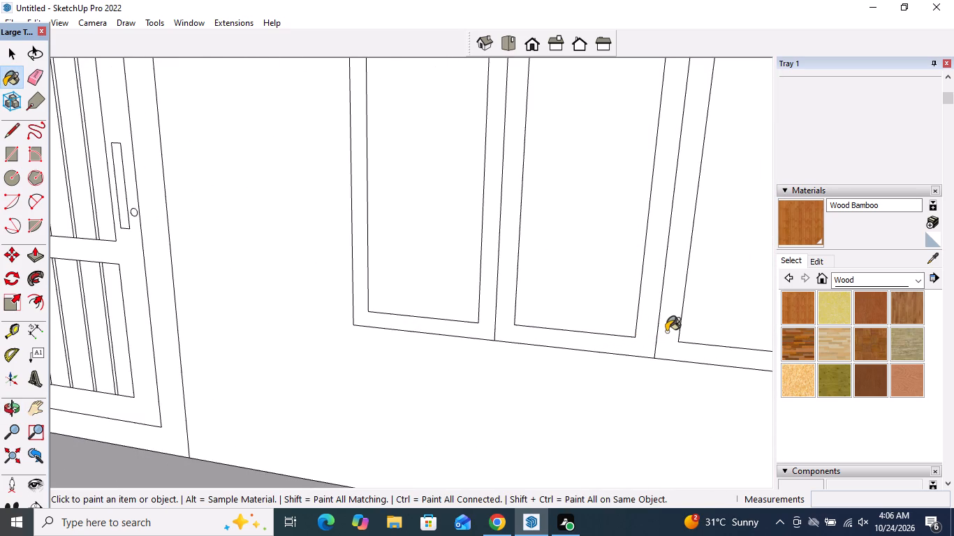
pyautogui.click(666, 332)
pyautogui.click(650, 340)
pyautogui.click(483, 334)
# Paint the outer frame and door leaf of the ground-floor entrance door Wood Bamboo.
pyautogui.scroll(-5, 526, 359)
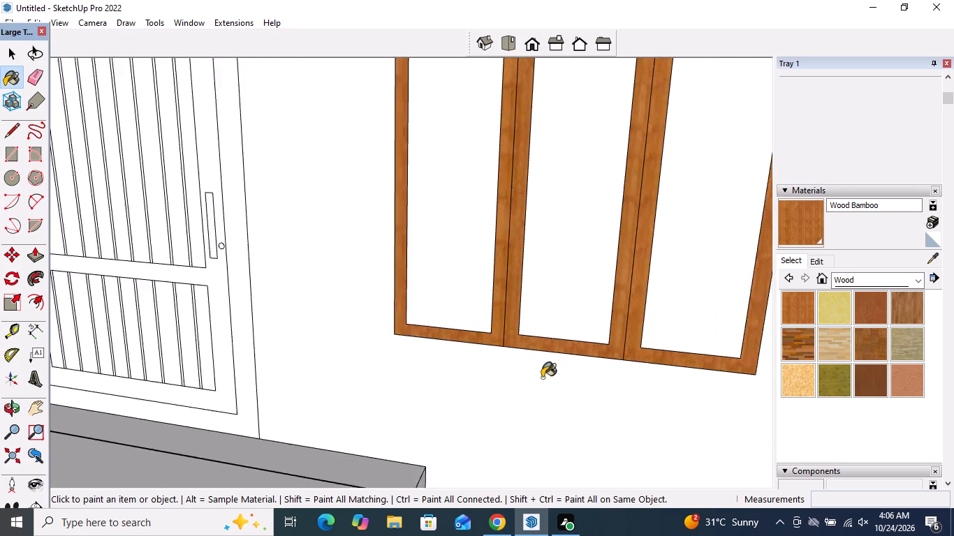
pyautogui.scroll(-5, 542, 378)
pyautogui.scroll(4, 350, 144)
pyautogui.moveTo(344, 250); pyautogui.dragTo(349, 207, button='middle')
pyautogui.scroll(2, 355, 139)
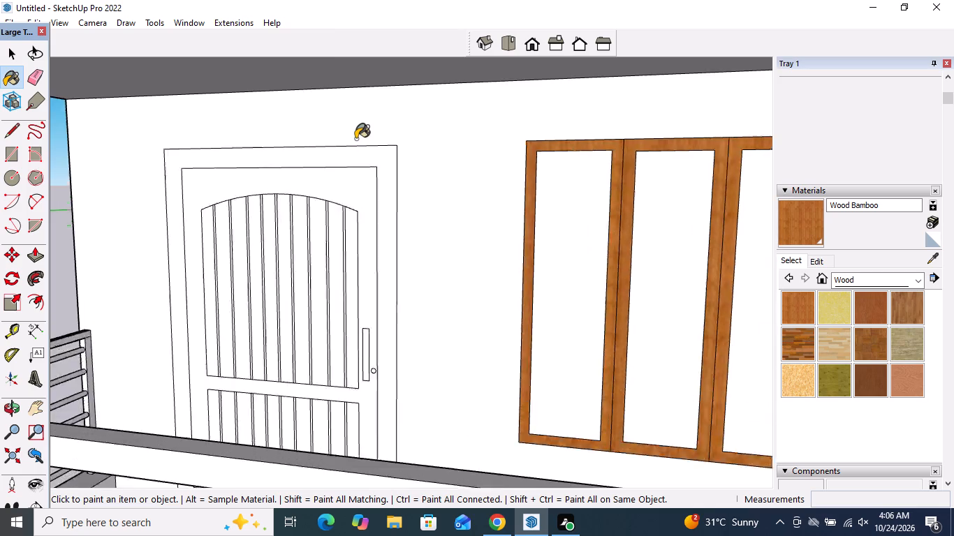
pyautogui.scroll(3, 355, 139)
pyautogui.click(389, 174)
pyautogui.click(363, 207)
# Paint all the vertical slats in the arched upper panel of the ground-floor door Wood Bamboo.
pyautogui.scroll(-2, 366, 234)
pyautogui.scroll(2, 341, 252)
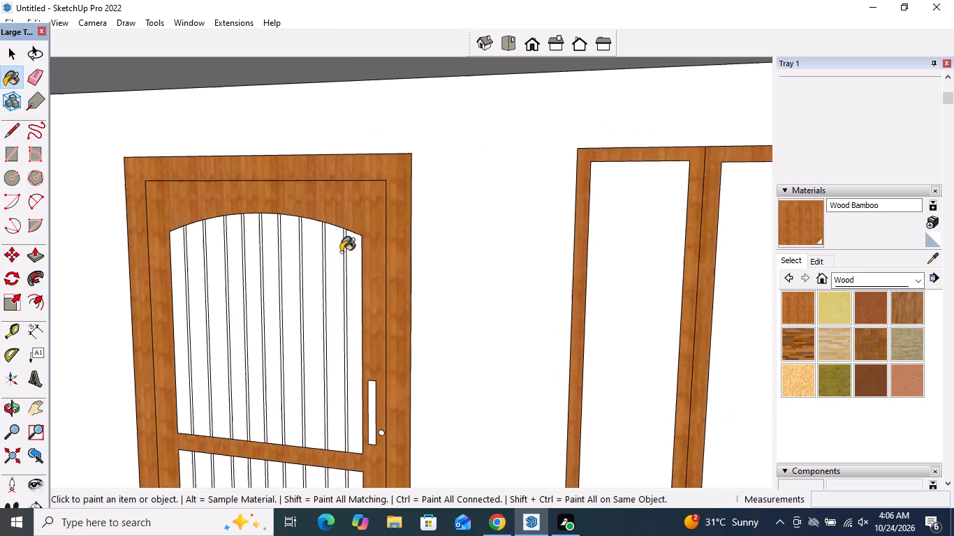
pyautogui.scroll(6, 341, 252)
pyautogui.click(362, 243)
pyautogui.click(326, 248)
pyautogui.click(283, 260)
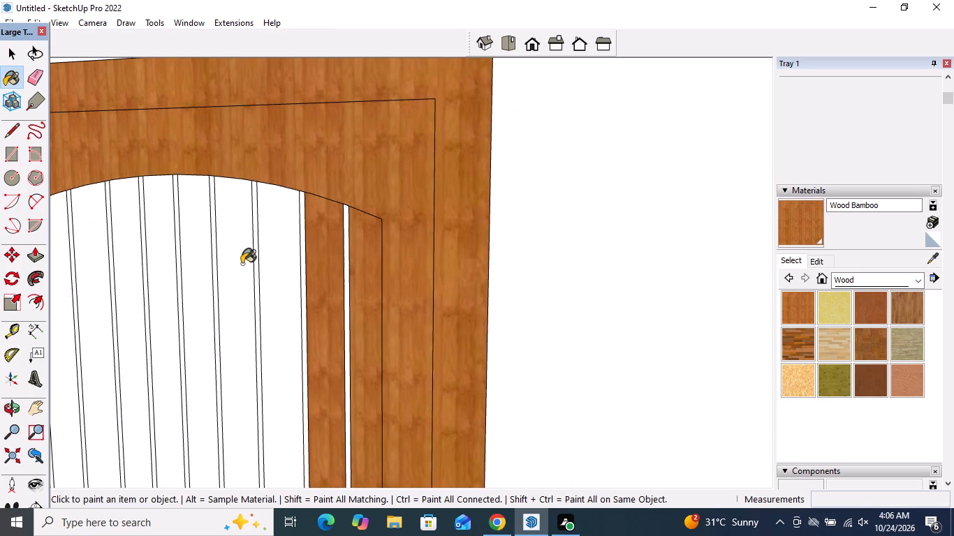
pyautogui.click(237, 265)
pyautogui.click(198, 274)
pyautogui.click(159, 281)
pyautogui.scroll(-3, 294, 268)
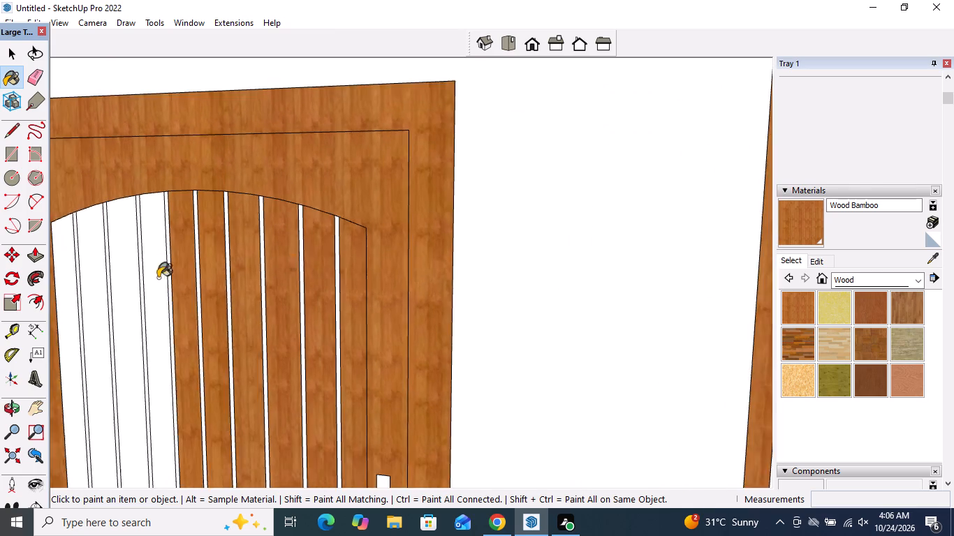
pyautogui.scroll(4, 138, 275)
pyautogui.click(180, 266)
pyautogui.click(133, 285)
pyautogui.click(100, 300)
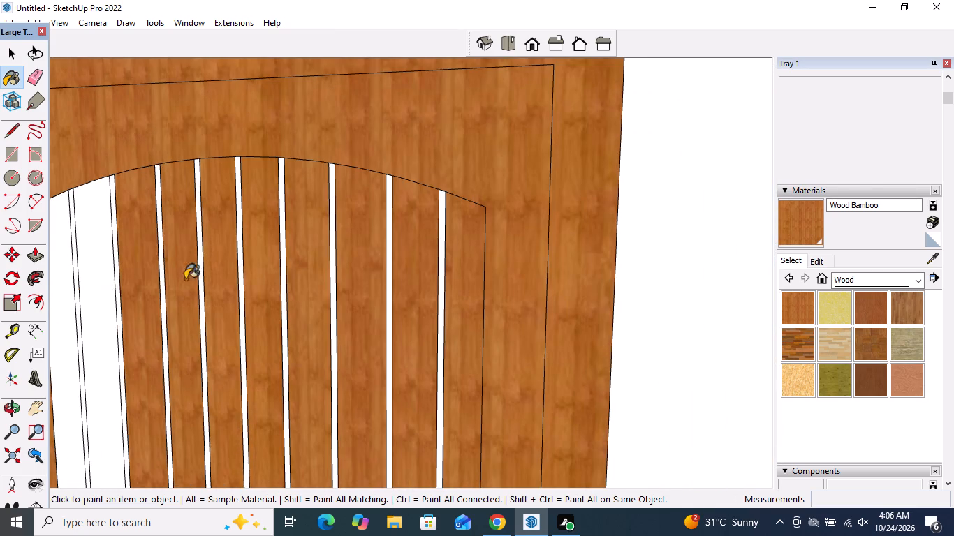
pyautogui.scroll(-3, 190, 277)
pyautogui.click(87, 281)
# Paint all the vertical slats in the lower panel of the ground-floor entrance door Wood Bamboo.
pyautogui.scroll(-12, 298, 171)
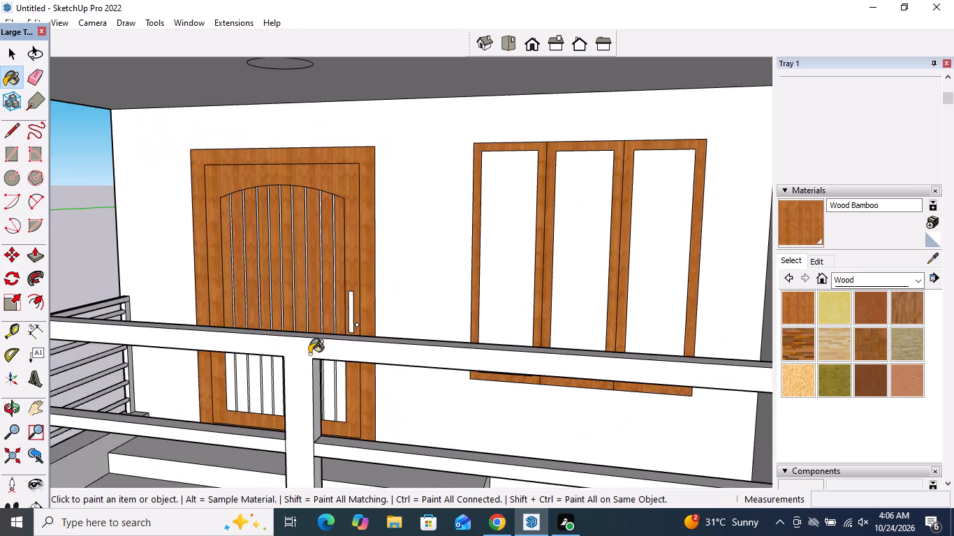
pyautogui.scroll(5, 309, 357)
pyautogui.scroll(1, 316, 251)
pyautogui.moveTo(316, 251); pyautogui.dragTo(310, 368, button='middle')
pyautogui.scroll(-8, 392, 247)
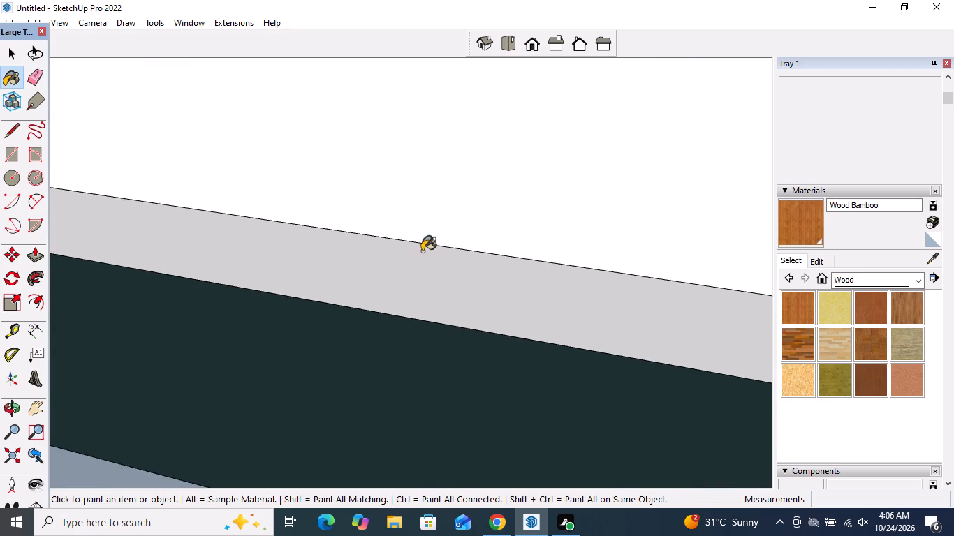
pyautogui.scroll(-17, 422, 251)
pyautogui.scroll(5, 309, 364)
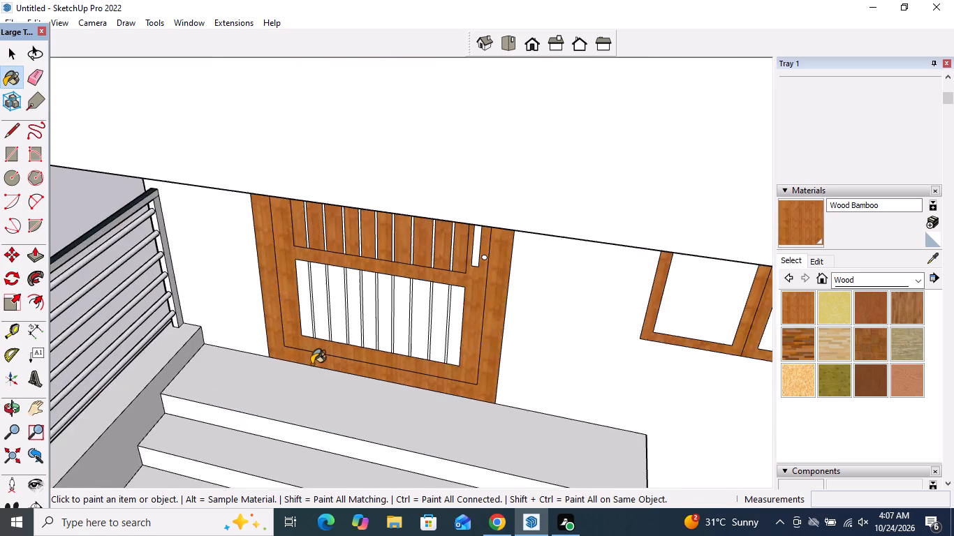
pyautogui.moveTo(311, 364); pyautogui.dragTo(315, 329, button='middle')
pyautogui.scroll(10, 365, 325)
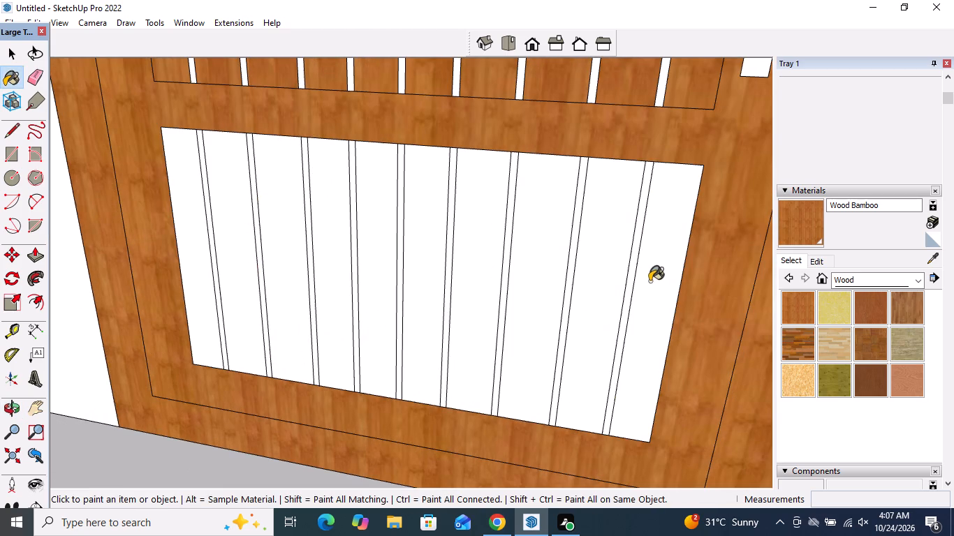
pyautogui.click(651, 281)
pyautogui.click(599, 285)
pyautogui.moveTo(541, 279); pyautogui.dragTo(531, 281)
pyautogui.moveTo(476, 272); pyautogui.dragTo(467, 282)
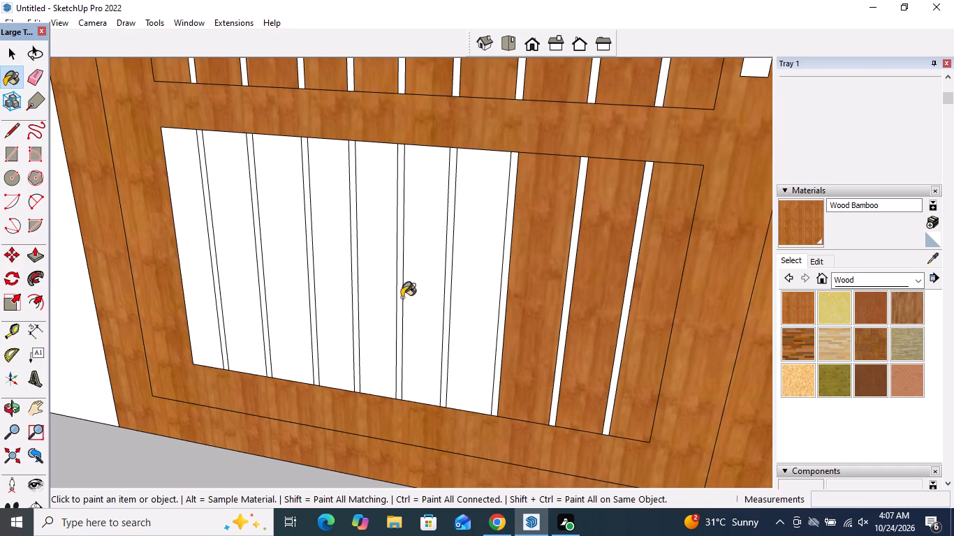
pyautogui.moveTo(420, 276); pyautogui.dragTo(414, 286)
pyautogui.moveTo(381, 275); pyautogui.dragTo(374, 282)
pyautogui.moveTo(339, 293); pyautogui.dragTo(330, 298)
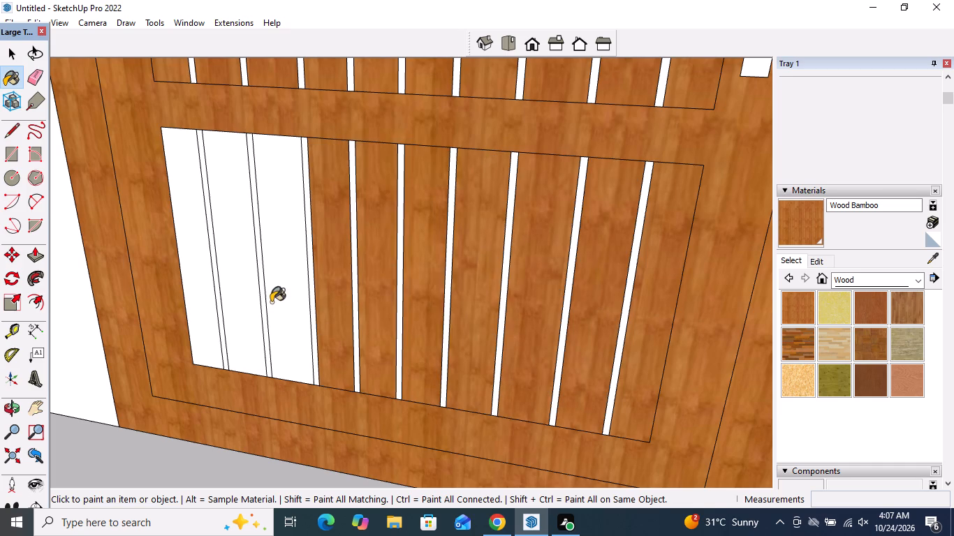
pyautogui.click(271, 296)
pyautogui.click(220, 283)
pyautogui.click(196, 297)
# Examine the house front from several angles to review the painted doors, window frames and dark accents.
pyautogui.scroll(-4, 382, 311)
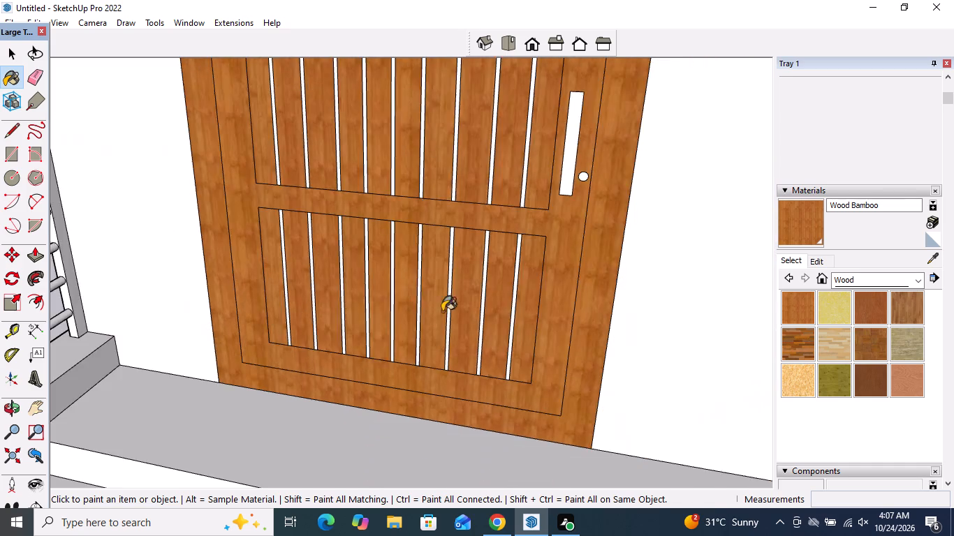
pyautogui.scroll(-19, 442, 311)
pyautogui.moveTo(458, 304); pyautogui.dragTo(469, 255, button='middle')
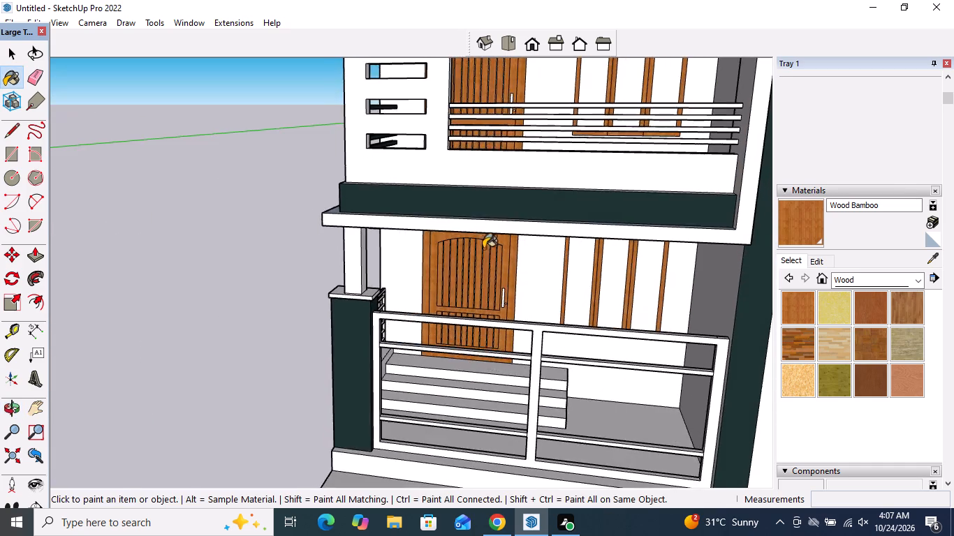
pyautogui.scroll(-5, 455, 302)
pyautogui.moveTo(453, 311); pyautogui.dragTo(574, 225, button='middle')
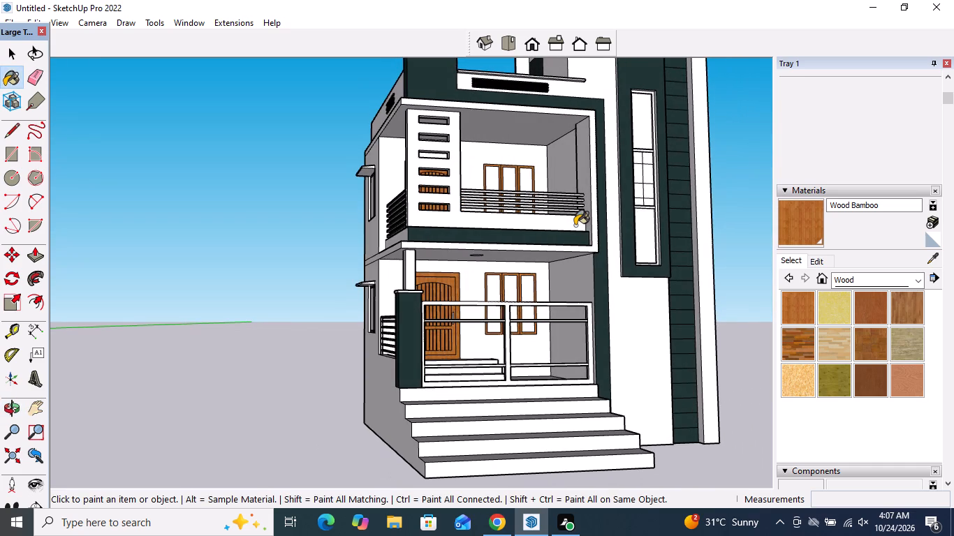
pyautogui.scroll(3, 511, 352)
pyautogui.moveTo(545, 342); pyautogui.dragTo(344, 371, button='middle')
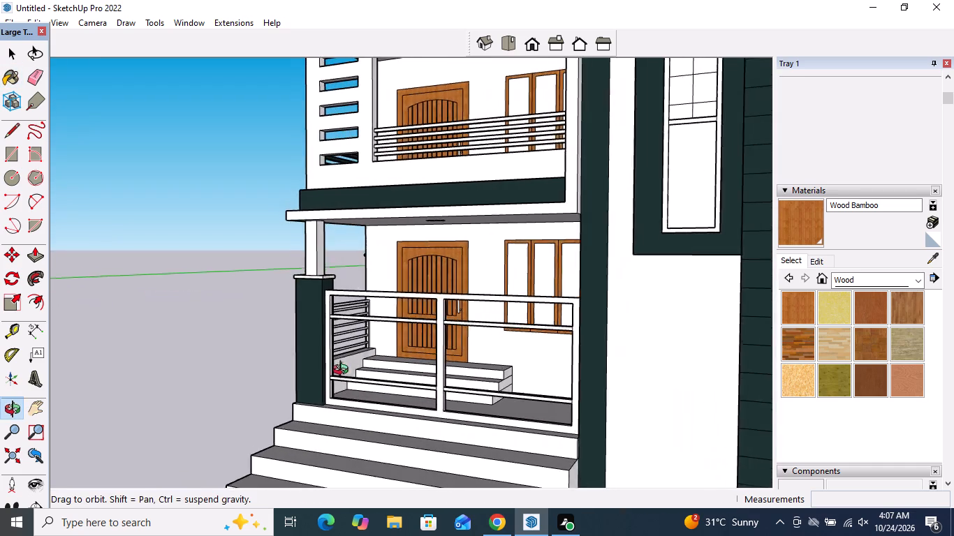
pyautogui.moveTo(344, 371); pyautogui.dragTo(304, 375, button='middle')
pyautogui.scroll(5, 347, 357)
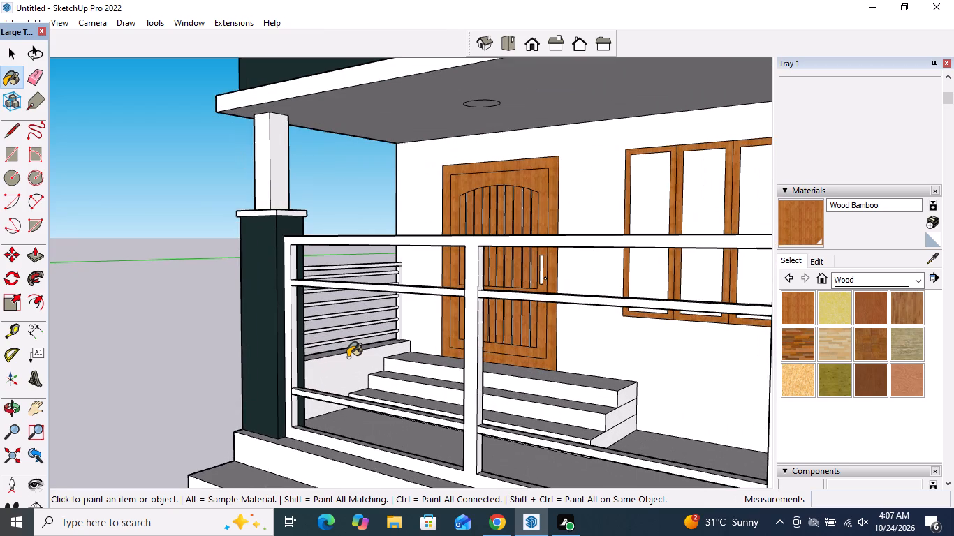
pyautogui.scroll(-3, 348, 357)
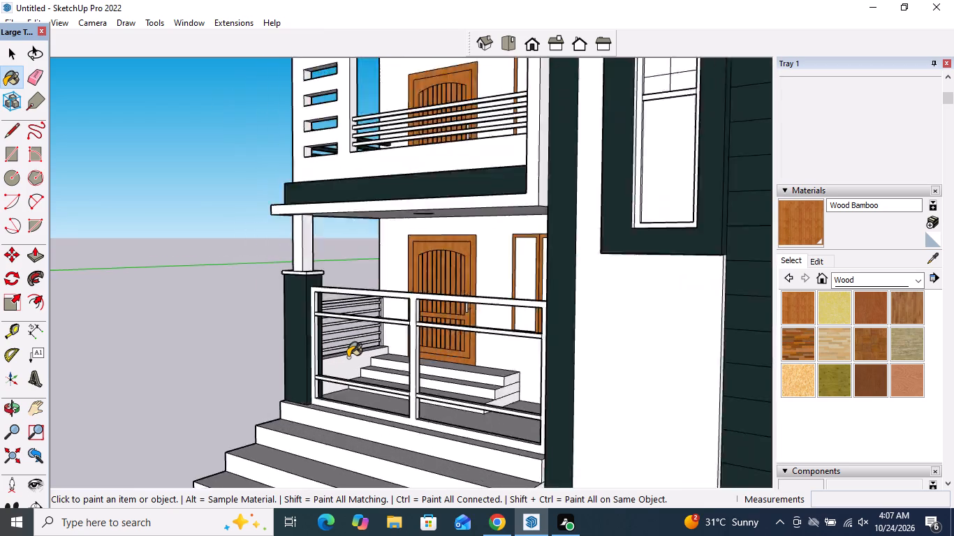
pyautogui.scroll(-12, 348, 357)
pyautogui.scroll(5, 435, 350)
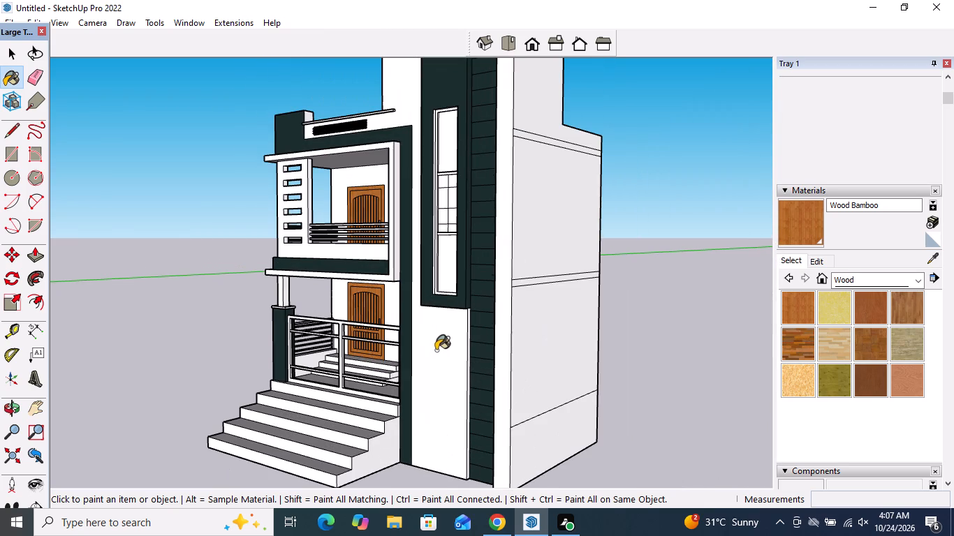
# Undo all the Wood Bamboo painting on the doors and window frames of both floors.
pyautogui.hotkey('ctrl', 'z')
pyautogui.hotkey('ctrl', 'z')
pyautogui.hotkey('ctrl', 'z')
pyautogui.hotkey('ctrl', 'z')
pyautogui.hotkey('ctrl', 'z')
pyautogui.hotkey('ctrl', 'z')
pyautogui.hotkey('ctrl', 'z')
pyautogui.hotkey('ctrl', 'z')
pyautogui.hotkey('ctrl', 'z')
pyautogui.hotkey('ctrl', 'z')
pyautogui.hotkey('ctrl', 'z')
pyautogui.hotkey('ctrl', 'z')
pyautogui.hotkey('ctrl', 'z')
pyautogui.hotkey('ctrl', 'z')
pyautogui.hotkey('ctrl', 'z')
pyautogui.hotkey('ctrl', 'z')
pyautogui.hotkey('ctrl', 'z')
pyautogui.hotkey('ctrl', 'z')
pyautogui.hotkey('ctrl', 'z')
pyautogui.hotkey('ctrl', 'z')
pyautogui.hotkey('ctrl', 'z')
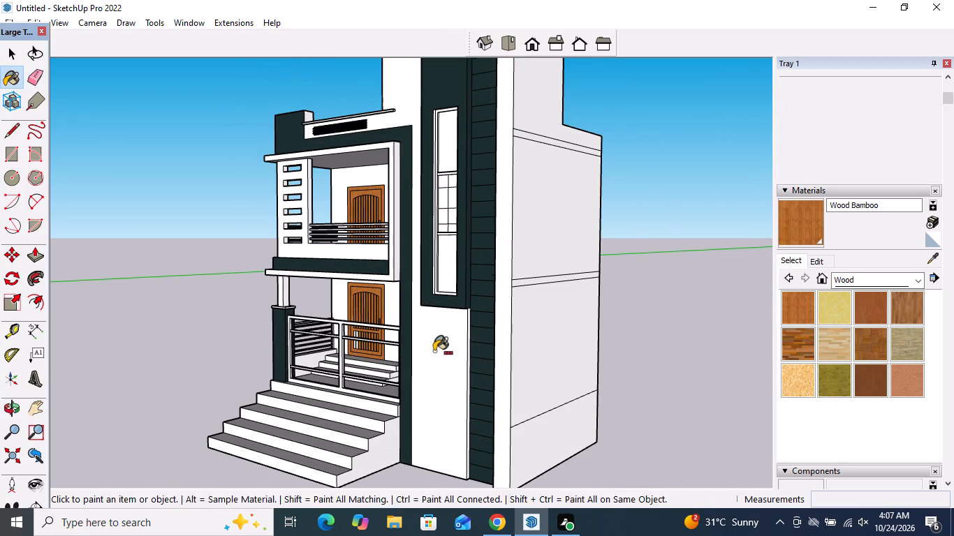
pyautogui.hotkey('ctrl', 'z')
pyautogui.hotkey('ctrl', 'z')
pyautogui.hotkey('ctrl', 'z')
pyautogui.hotkey('ctrl', 'z')
pyautogui.hotkey('ctrl', 'z')
pyautogui.hotkey('ctrl', 'z')
pyautogui.hotkey('ctrl', 'z')
pyautogui.hotkey('ctrl', 'z')
pyautogui.hotkey('ctrl', 'z')
pyautogui.hotkey('ctrl', 'z')
pyautogui.hotkey('ctrl', 'z')
pyautogui.hotkey('ctrl', 'z')
pyautogui.hotkey('ctrl', 'z')
pyautogui.hotkey('ctrl', 'z')
pyautogui.hotkey('ctrl', 'z')
pyautogui.hotkey('ctrl', 'z')
pyautogui.hotkey('ctrl', 'z')
pyautogui.hotkey('ctrl', 'z')
pyautogui.hotkey('ctrl', 'z')
pyautogui.hotkey('ctrl', 'z')
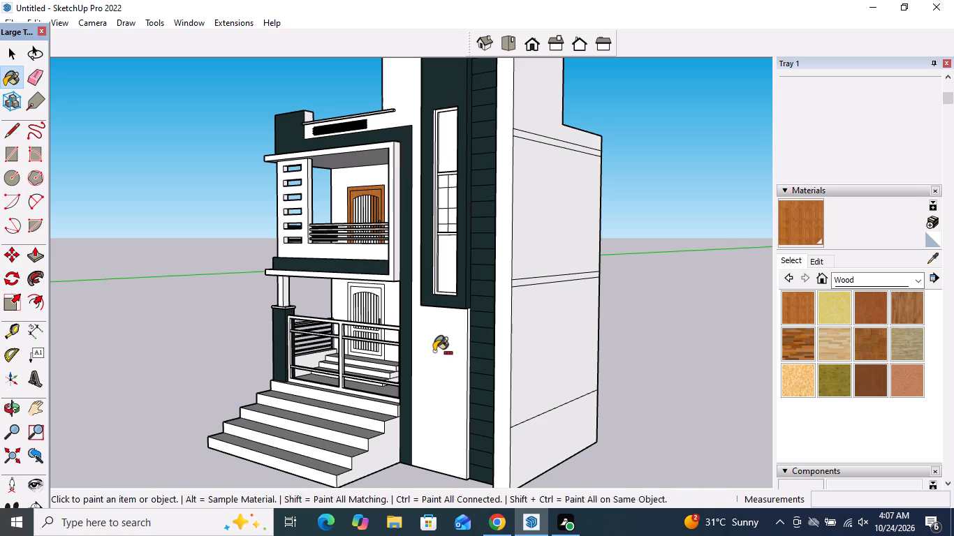
pyautogui.hotkey('ctrl', 'z')
pyautogui.hotkey('ctrl', 'z')
pyautogui.hotkey('ctrl', 'z')
pyautogui.hotkey('ctrl', 'z')
pyautogui.hotkey('ctrl', 'z')
pyautogui.hotkey('ctrl', 'z')
pyautogui.hotkey('ctrl', 'z')
pyautogui.hotkey('ctrl', 'z')
pyautogui.hotkey('ctrl', 'z')
pyautogui.hotkey('ctrl', 'z')
pyautogui.hotkey('ctrl', 'z')
pyautogui.hotkey('ctrl', 'z')
pyautogui.hotkey('ctrl', 'z')
pyautogui.hotkey('ctrl', 'z')
pyautogui.hotkey('ctrl', 'z')
pyautogui.hotkey('ctrl', 'z')
pyautogui.hotkey('ctrl', 'z')
pyautogui.hotkey('ctrl', 'z')
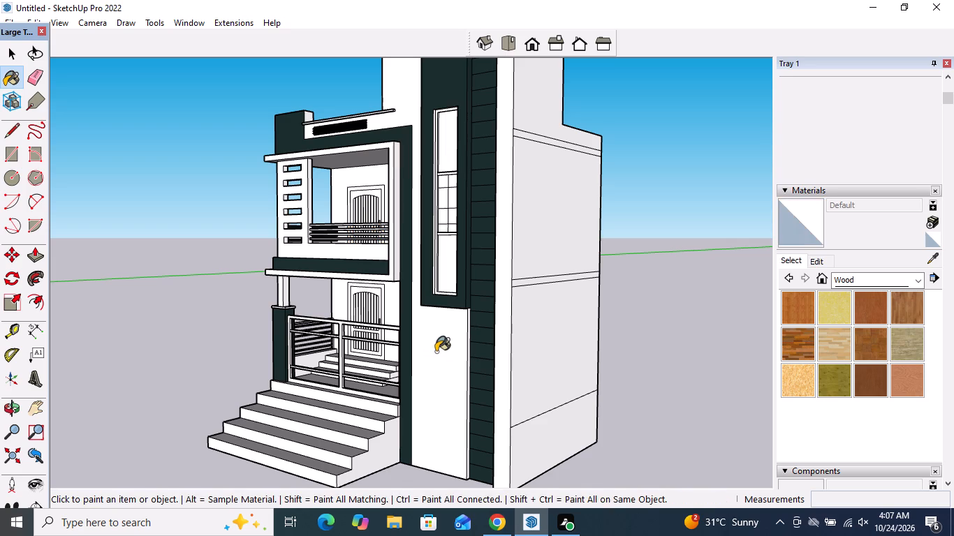
# Undo the dark slate gray paint on the horizontal band beneath the balcony.
pyautogui.hotkey('ctrl', 'z')
pyautogui.hotkey('ctrl', 'z')
pyautogui.hotkey('ctrl', 'z')
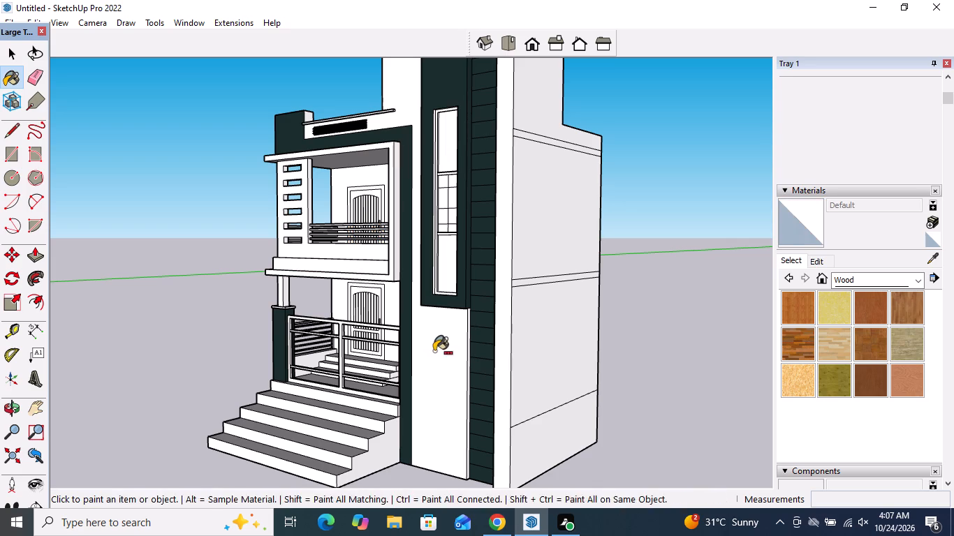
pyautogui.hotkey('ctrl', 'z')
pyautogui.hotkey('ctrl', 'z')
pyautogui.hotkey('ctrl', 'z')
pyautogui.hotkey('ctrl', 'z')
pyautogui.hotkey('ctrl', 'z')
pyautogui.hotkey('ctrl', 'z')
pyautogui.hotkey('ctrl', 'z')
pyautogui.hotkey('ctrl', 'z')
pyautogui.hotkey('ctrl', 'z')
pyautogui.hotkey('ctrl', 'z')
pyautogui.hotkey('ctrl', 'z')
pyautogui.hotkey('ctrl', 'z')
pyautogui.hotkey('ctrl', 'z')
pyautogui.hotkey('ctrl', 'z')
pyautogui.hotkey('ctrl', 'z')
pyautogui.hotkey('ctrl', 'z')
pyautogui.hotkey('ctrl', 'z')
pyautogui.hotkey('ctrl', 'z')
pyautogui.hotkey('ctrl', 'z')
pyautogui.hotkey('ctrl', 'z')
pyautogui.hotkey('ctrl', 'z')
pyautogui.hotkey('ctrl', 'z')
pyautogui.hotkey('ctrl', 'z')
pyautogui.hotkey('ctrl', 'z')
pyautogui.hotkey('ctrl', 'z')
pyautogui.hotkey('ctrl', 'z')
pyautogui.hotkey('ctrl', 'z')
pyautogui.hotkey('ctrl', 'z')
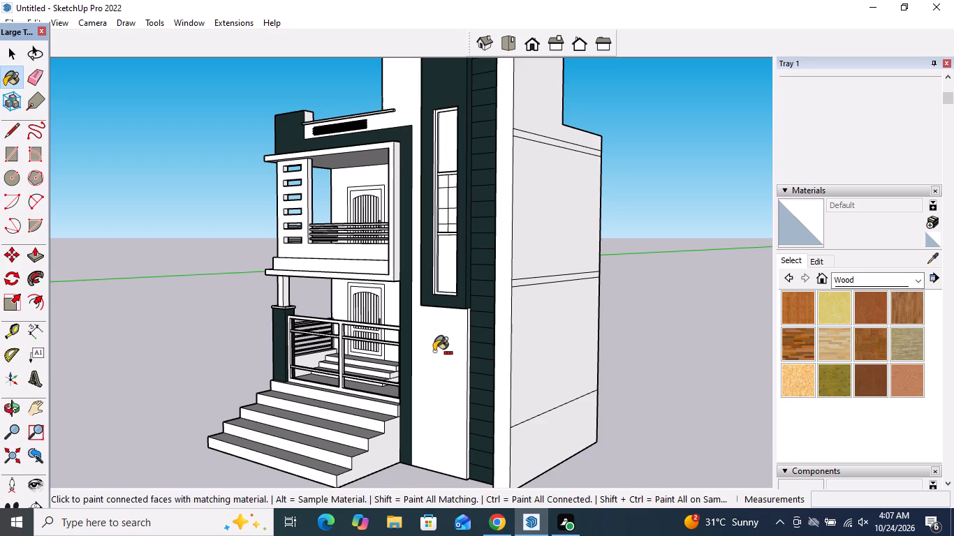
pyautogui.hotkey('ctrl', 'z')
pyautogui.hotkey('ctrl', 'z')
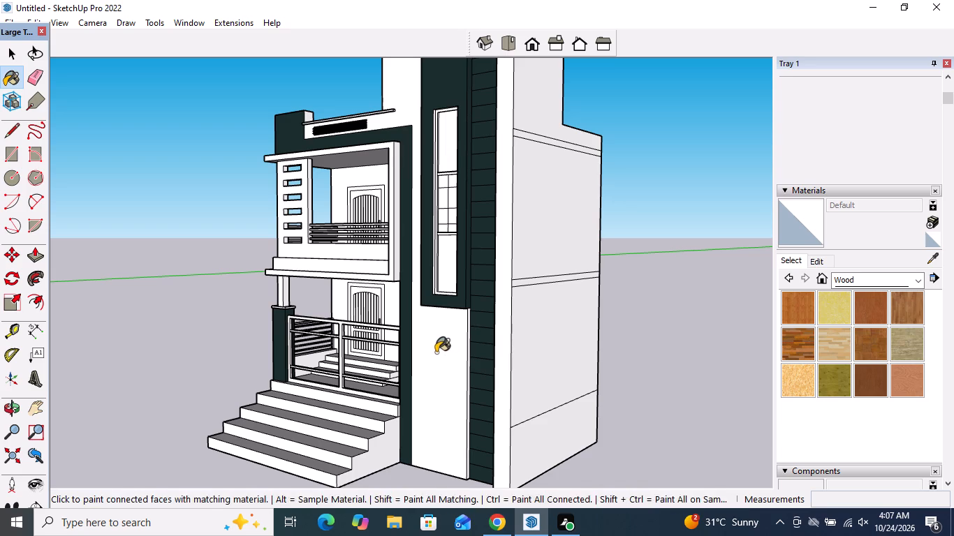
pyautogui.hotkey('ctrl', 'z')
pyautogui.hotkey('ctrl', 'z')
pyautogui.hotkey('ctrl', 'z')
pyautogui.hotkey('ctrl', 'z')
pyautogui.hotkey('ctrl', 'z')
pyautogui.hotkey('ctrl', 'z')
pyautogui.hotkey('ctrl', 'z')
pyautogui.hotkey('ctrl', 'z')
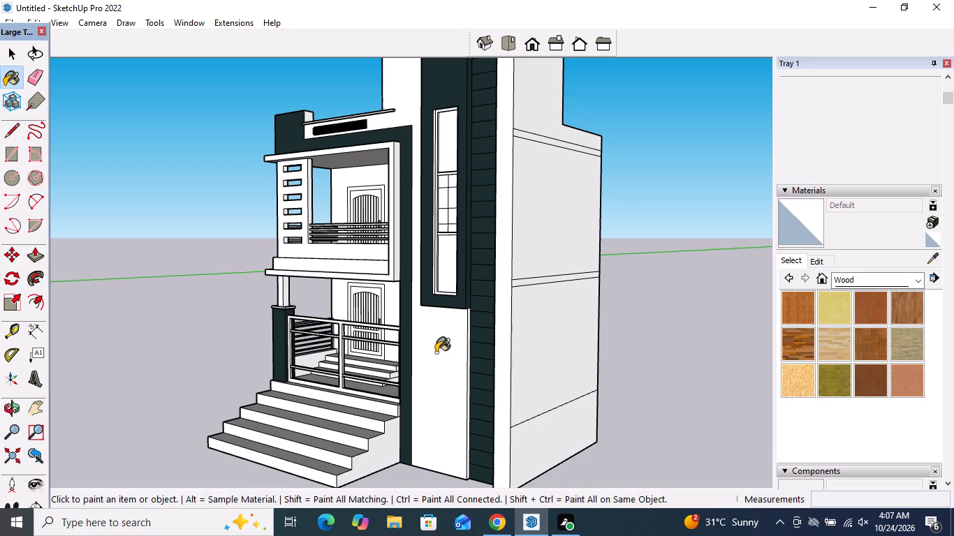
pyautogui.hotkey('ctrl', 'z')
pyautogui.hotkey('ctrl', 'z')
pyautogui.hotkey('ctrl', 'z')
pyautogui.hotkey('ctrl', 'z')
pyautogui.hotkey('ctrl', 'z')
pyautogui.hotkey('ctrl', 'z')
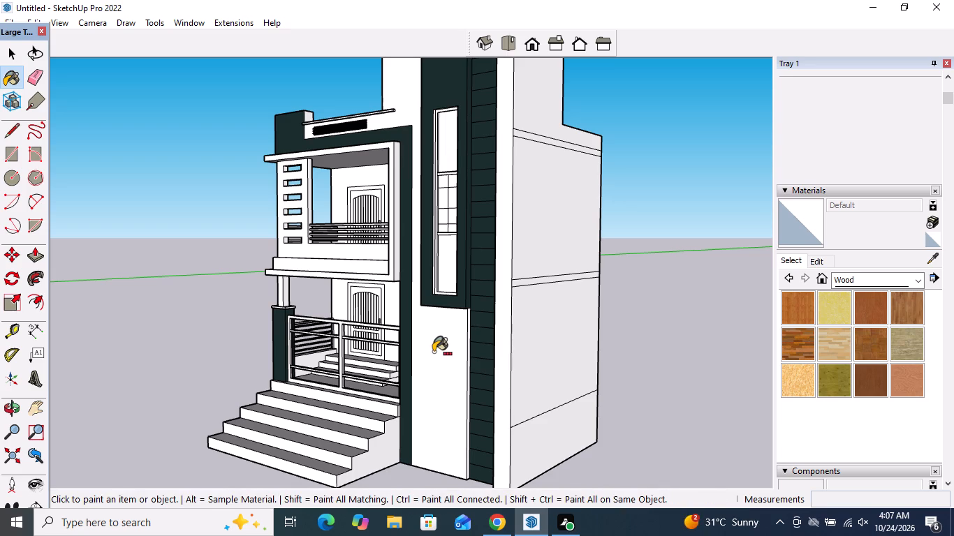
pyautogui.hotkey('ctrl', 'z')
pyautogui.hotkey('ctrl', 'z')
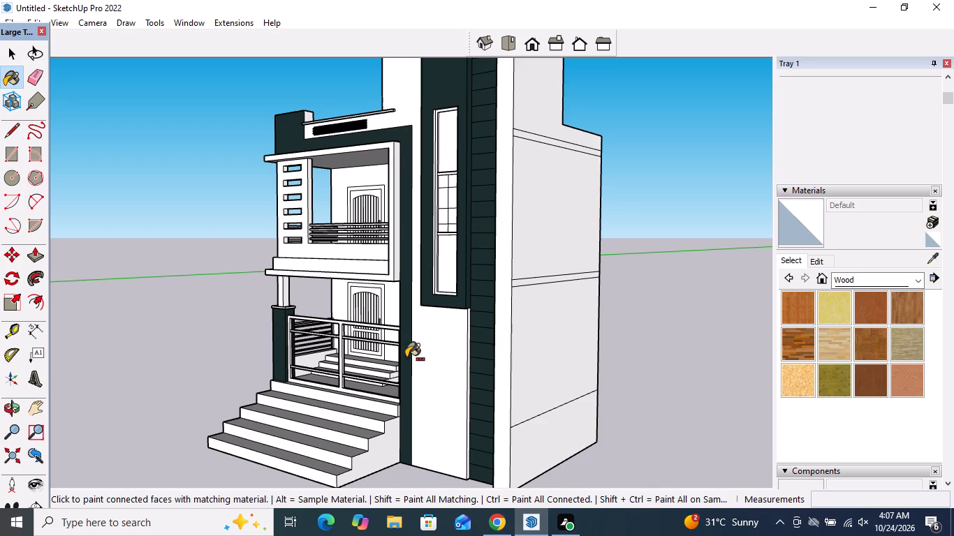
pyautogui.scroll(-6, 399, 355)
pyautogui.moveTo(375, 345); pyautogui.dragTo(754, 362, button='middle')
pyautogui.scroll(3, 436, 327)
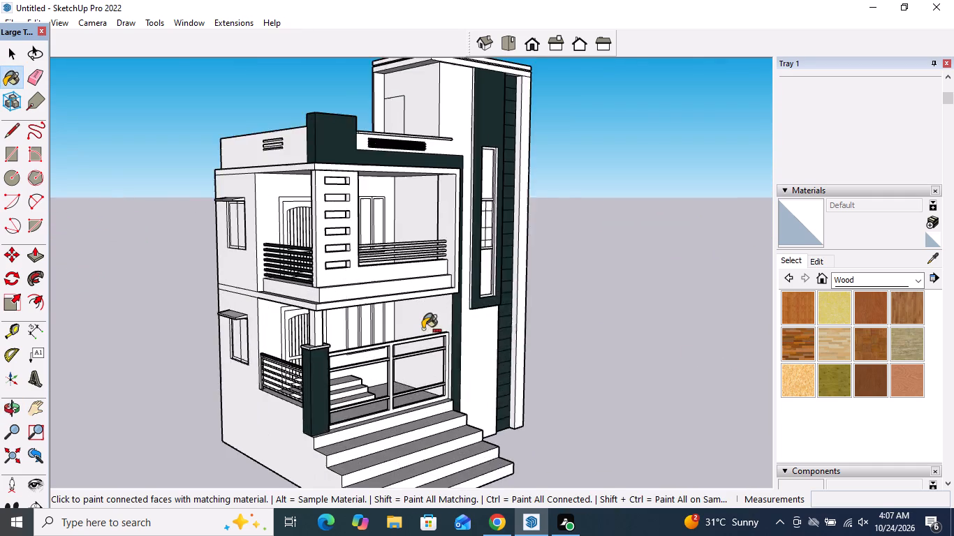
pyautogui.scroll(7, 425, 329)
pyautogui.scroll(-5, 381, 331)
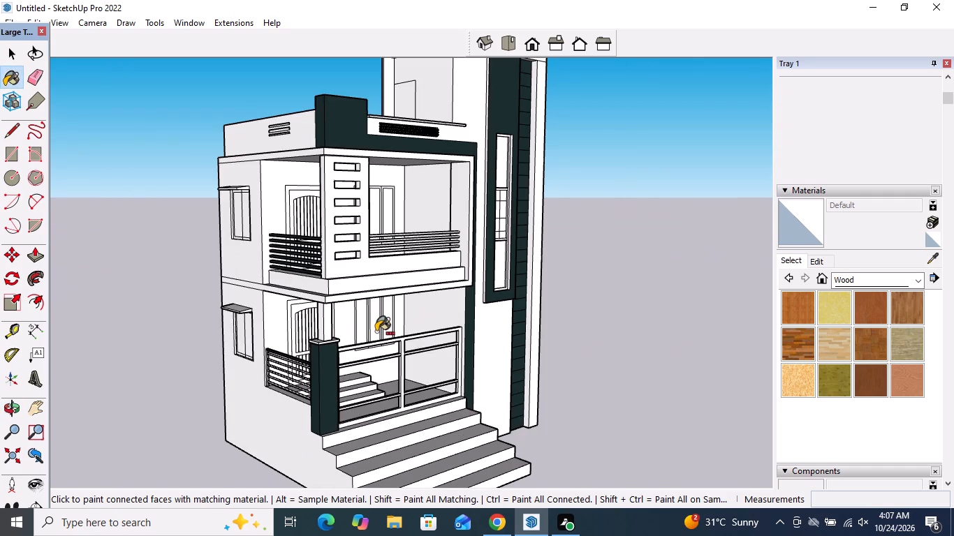
# Redo all the undone painting, restoring the Wood Bamboo on the doors and window frames and the dark slate gray accents.
pyautogui.hotkey('ctrl', 'y')
pyautogui.hotkey('ctrl', 'y')
pyautogui.hotkey('ctrl', 'y')
pyautogui.hotkey('ctrl', 'y')
pyautogui.hotkey('ctrl', 'y')
pyautogui.hotkey('ctrl', 'y')
pyautogui.hotkey('ctrl', 'y')
pyautogui.hotkey('ctrl', 'y')
pyautogui.hotkey('ctrl', 'y')
pyautogui.hotkey('ctrl', 'y')
pyautogui.hotkey('ctrl', 'y')
pyautogui.hotkey('ctrl', 'y')
pyautogui.hotkey('ctrl', 'y')
pyautogui.hotkey('ctrl', 'y')
pyautogui.hotkey('ctrl', 'y')
pyautogui.hotkey('ctrl', 'y')
pyautogui.hotkey('ctrl', 'y')
pyautogui.hotkey('ctrl', 'y')
pyautogui.hotkey('ctrl', 'y')
pyautogui.hotkey('ctrl', 'y')
pyautogui.hotkey('ctrl', 'y')
pyautogui.hotkey('ctrl', 'y')
pyautogui.hotkey('ctrl', 'y')
pyautogui.hotkey('ctrl', 'y')
pyautogui.hotkey('ctrl', 'y')
pyautogui.hotkey('ctrl', 'y')
pyautogui.hotkey('ctrl', 'y')
pyautogui.hotkey('ctrl', 'y')
pyautogui.hotkey('ctrl', 'y')
pyautogui.hotkey('ctrl', 'y')
pyautogui.hotkey('ctrl', 'y')
pyautogui.hotkey('ctrl', 'y')
pyautogui.hotkey('ctrl', 'y')
pyautogui.hotkey('ctrl', 'y')
pyautogui.hotkey('ctrl', 'y')
pyautogui.hotkey('ctrl', 'y')
pyautogui.hotkey('ctrl', 'y')
pyautogui.hotkey('ctrl', 'y')
pyautogui.hotkey('ctrl', 'y')
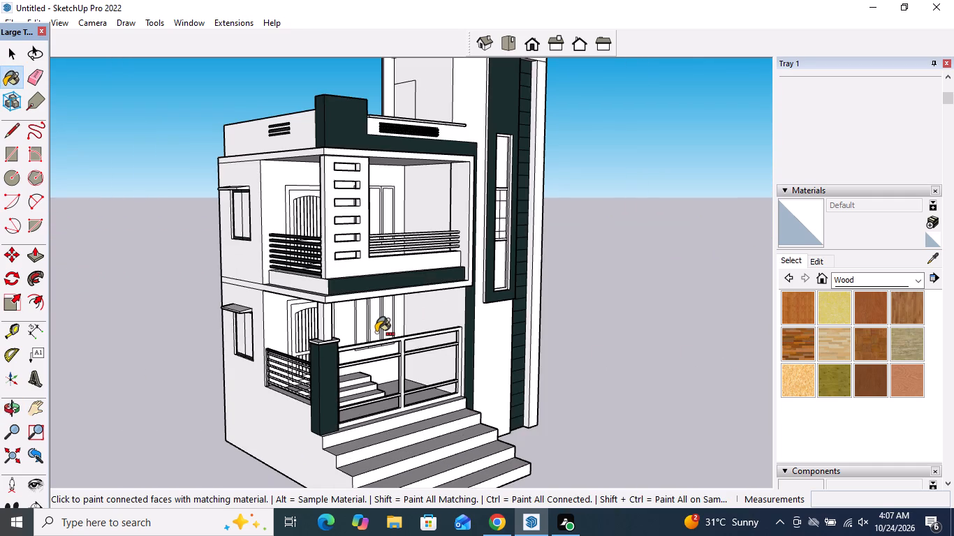
pyautogui.hotkey('ctrl', 'y')
pyautogui.hotkey('ctrl', 'y')
pyautogui.hotkey('ctrl', 'y')
pyautogui.hotkey('ctrl', 'y')
pyautogui.hotkey('ctrl', 'y')
pyautogui.hotkey('ctrl', 'y')
pyautogui.hotkey('ctrl', 'y')
pyautogui.hotkey('ctrl', 'y')
pyautogui.hotkey('ctrl', 'y')
pyautogui.hotkey('ctrl', 'y')
pyautogui.hotkey('ctrl', 'y')
pyautogui.hotkey('ctrl', 'y')
pyautogui.hotkey('ctrl', 'y')
pyautogui.hotkey('ctrl', 'y')
pyautogui.hotkey('ctrl', 'y')
pyautogui.hotkey('ctrl', 'y')
pyautogui.hotkey('ctrl', 'y')
pyautogui.hotkey('ctrl', 'y')
pyautogui.hotkey('ctrl', 'y')
pyautogui.hotkey('ctrl', 'y')
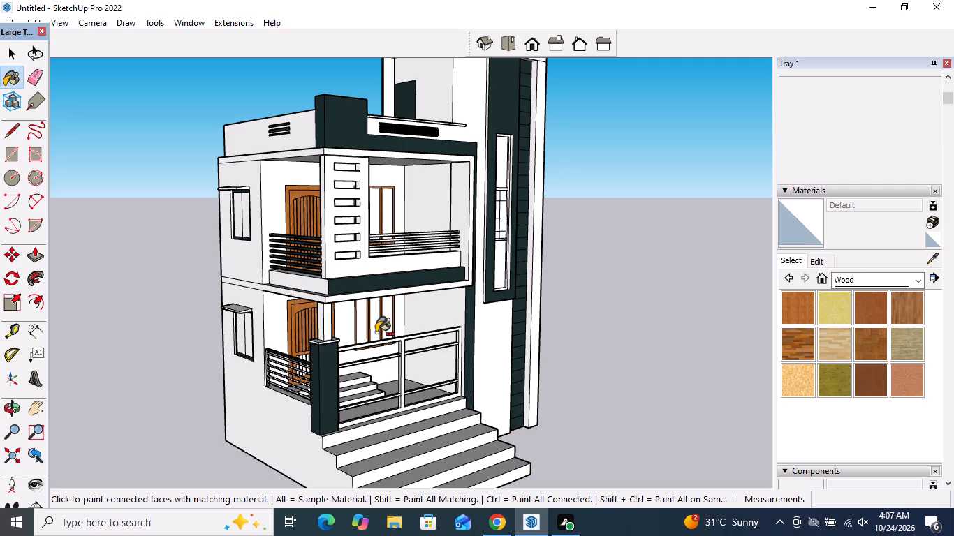
pyautogui.hotkey('ctrl', 'y')
pyautogui.hotkey('ctrl', 'y')
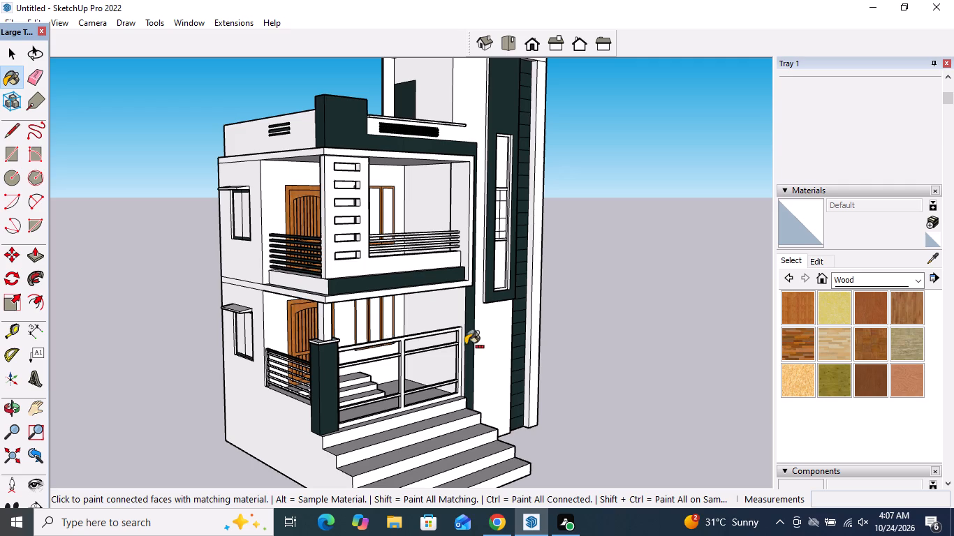
# Draw two short parallel lines about 3 1/16" long across the underside of the front porch railing's middle rail, near the dark pillar.
pyautogui.scroll(-6, 470, 347)
pyautogui.moveTo(501, 345); pyautogui.dragTo(301, 328, button='middle')
pyautogui.scroll(11, 424, 393)
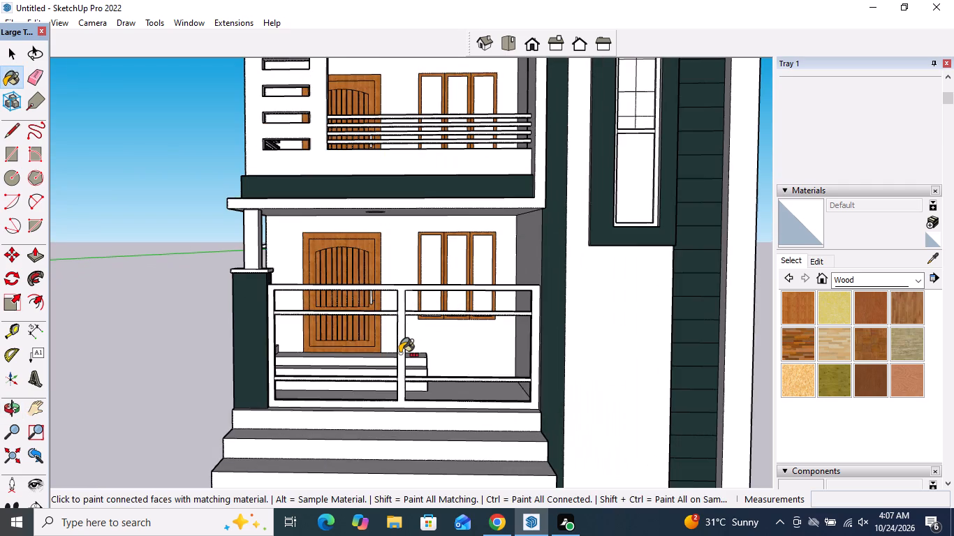
pyautogui.press('space')
pyautogui.scroll(1, 391, 316)
pyautogui.moveTo(388, 283); pyautogui.dragTo(377, 165, button='middle')
pyautogui.scroll(4, 251, 274)
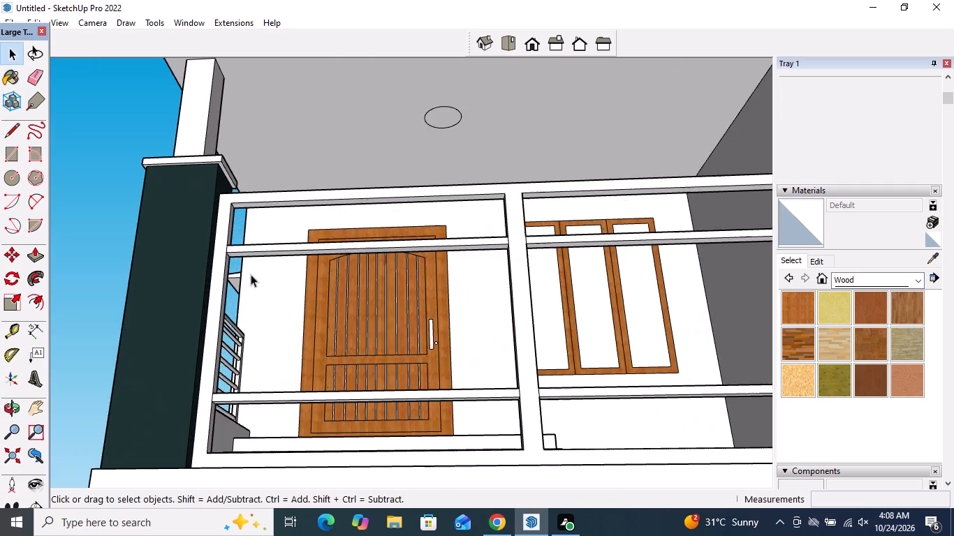
pyautogui.moveTo(260, 272); pyautogui.dragTo(289, 207, button='middle')
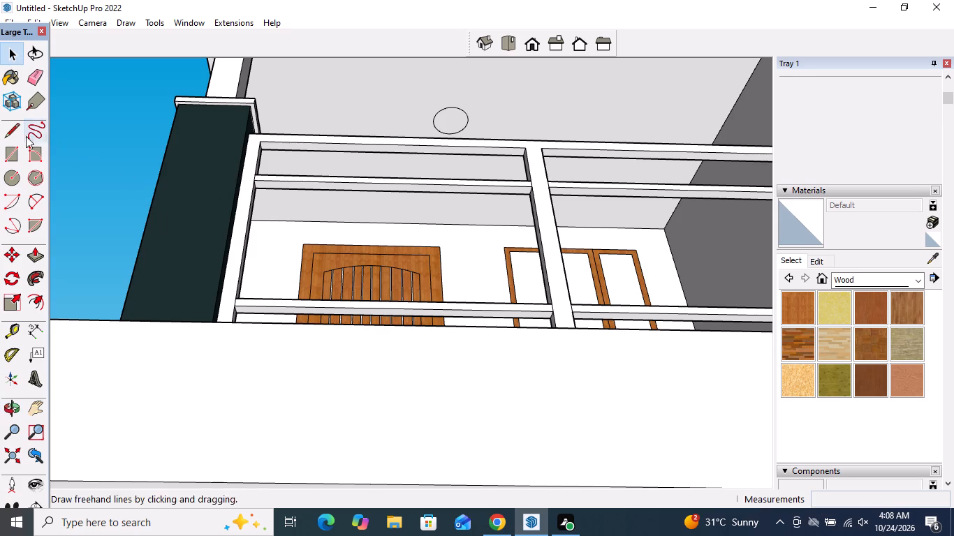
pyautogui.click(5, 131)
pyautogui.scroll(3, 367, 137)
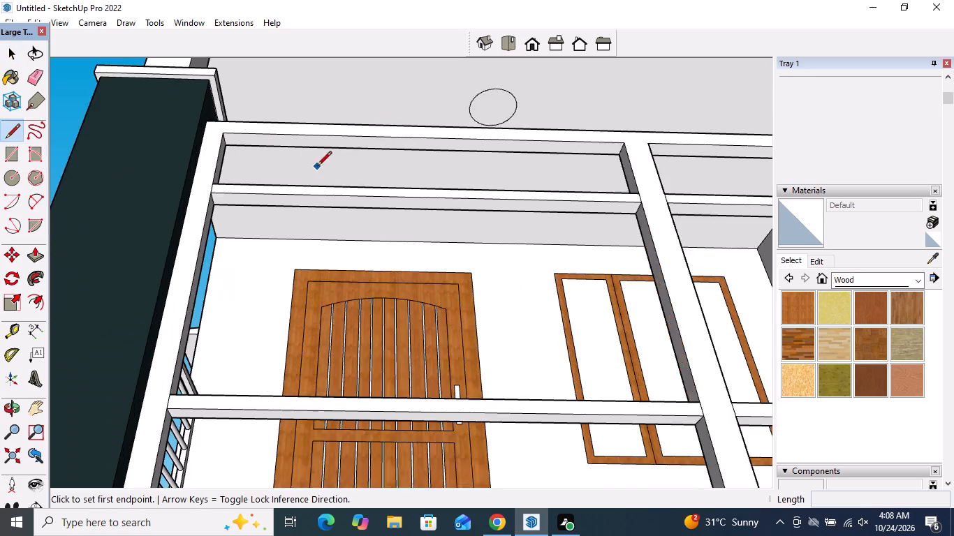
pyautogui.scroll(1, 317, 167)
pyautogui.click(255, 198)
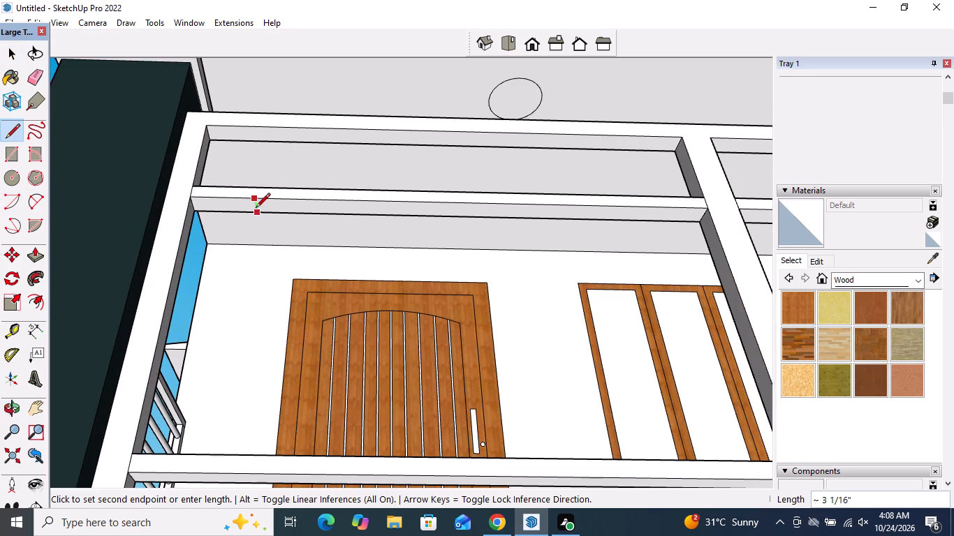
pyautogui.scroll(4, 256, 210)
pyautogui.click(260, 212)
pyautogui.scroll(1, 260, 212)
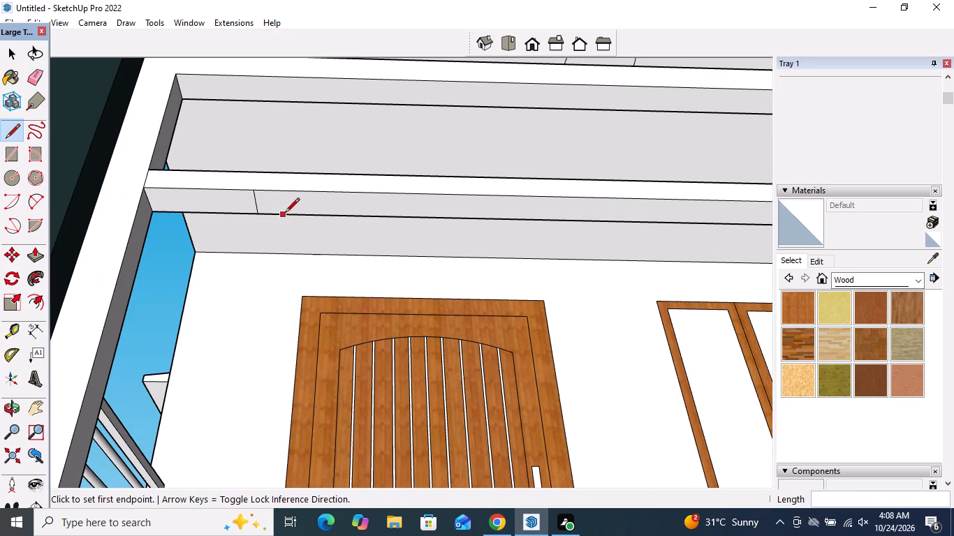
pyautogui.scroll(3, 286, 213)
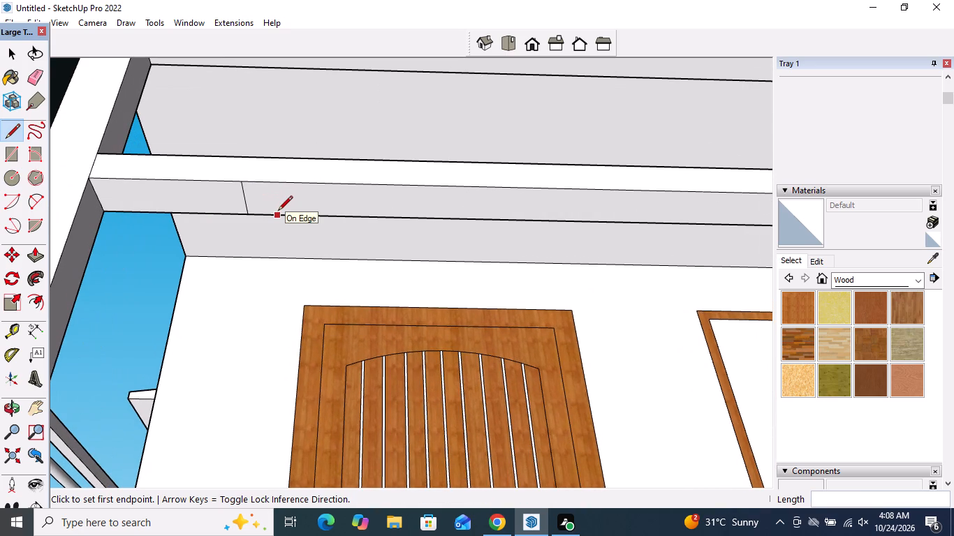
pyautogui.click(278, 211)
pyautogui.click(275, 181)
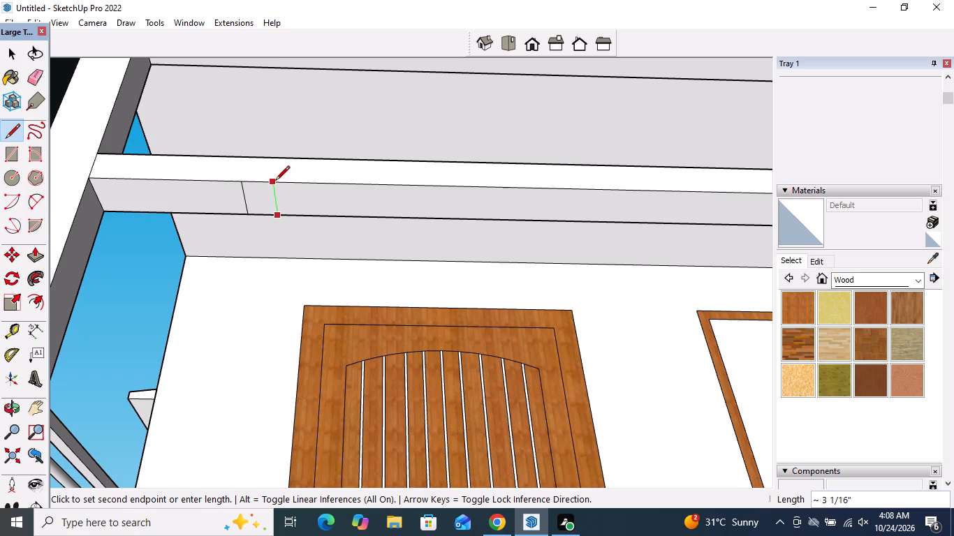
# Push/Pull the small face between the two lines down to the lower rail to form a vertical baluster.
pyautogui.click(40, 257)
pyautogui.scroll(-5, 193, 149)
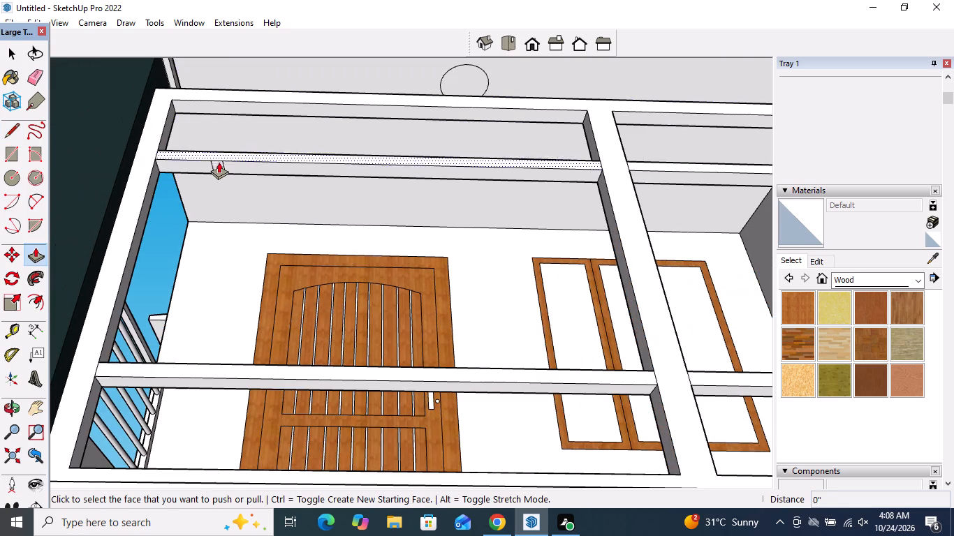
pyautogui.moveTo(219, 162); pyautogui.dragTo(219, 168)
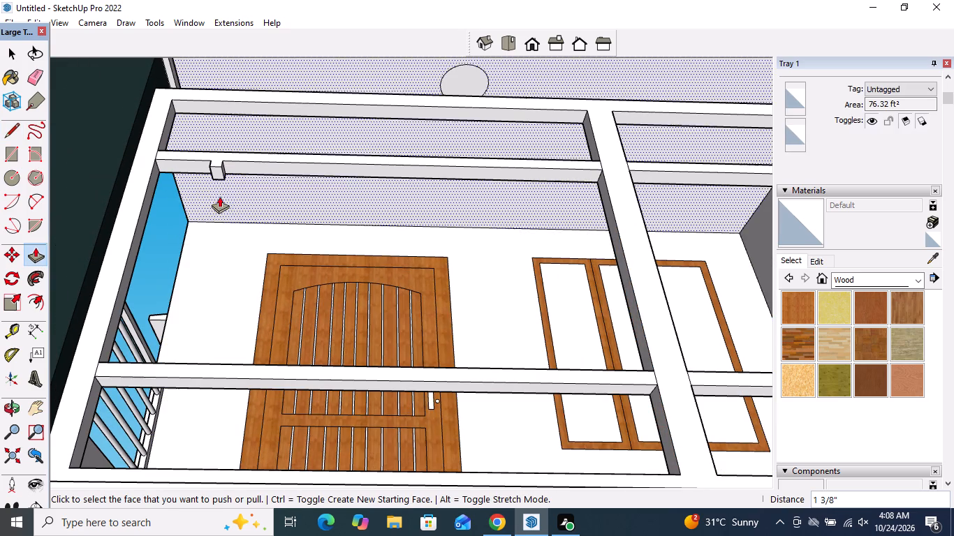
pyautogui.scroll(1, 218, 171)
pyautogui.moveTo(212, 188); pyautogui.dragTo(208, 278, button='middle')
pyautogui.scroll(-5, 232, 188)
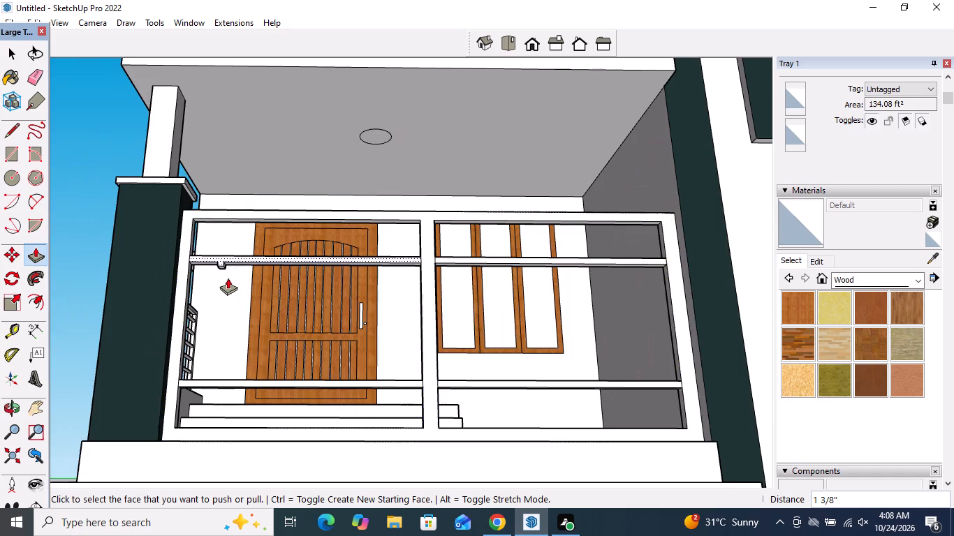
pyautogui.scroll(9, 221, 269)
pyautogui.click(218, 264)
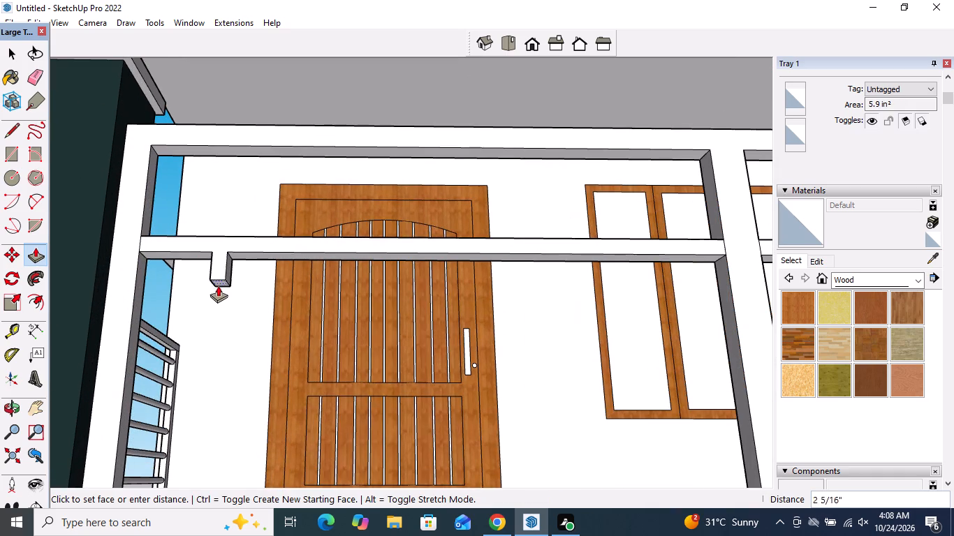
pyautogui.scroll(-11, 222, 315)
pyautogui.moveTo(222, 314); pyautogui.dragTo(222, 389, button='middle')
pyautogui.scroll(-6, 229, 312)
pyautogui.scroll(20, 233, 383)
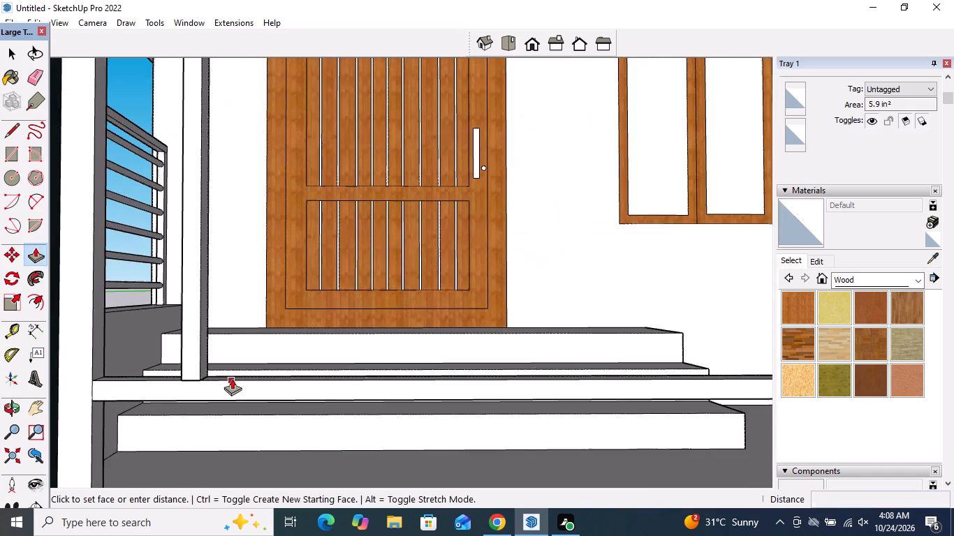
pyautogui.click(230, 379)
pyautogui.scroll(-10, 230, 379)
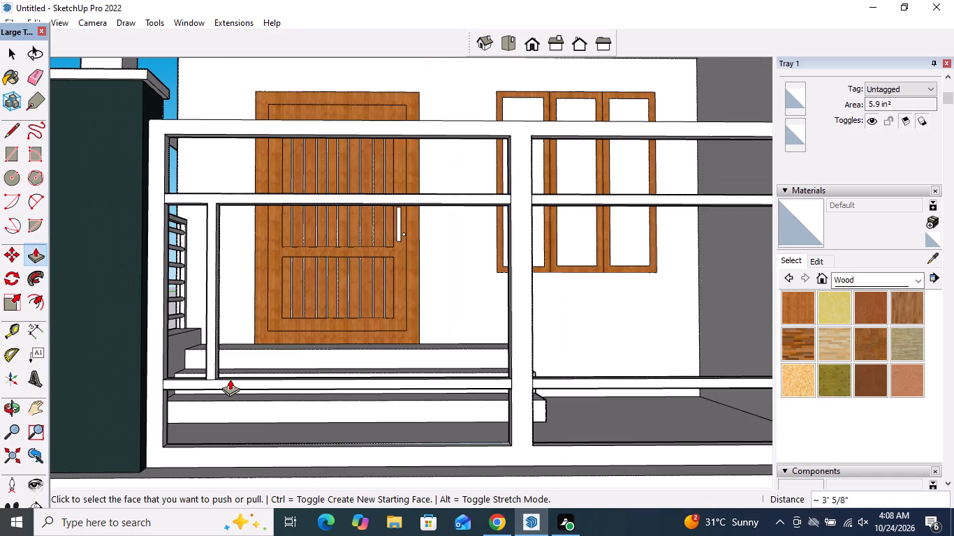
pyautogui.press('space')
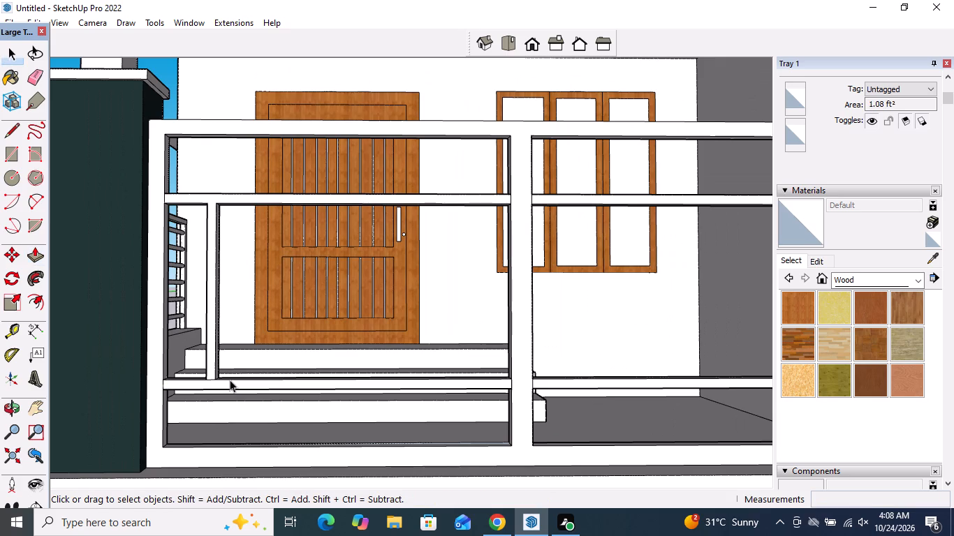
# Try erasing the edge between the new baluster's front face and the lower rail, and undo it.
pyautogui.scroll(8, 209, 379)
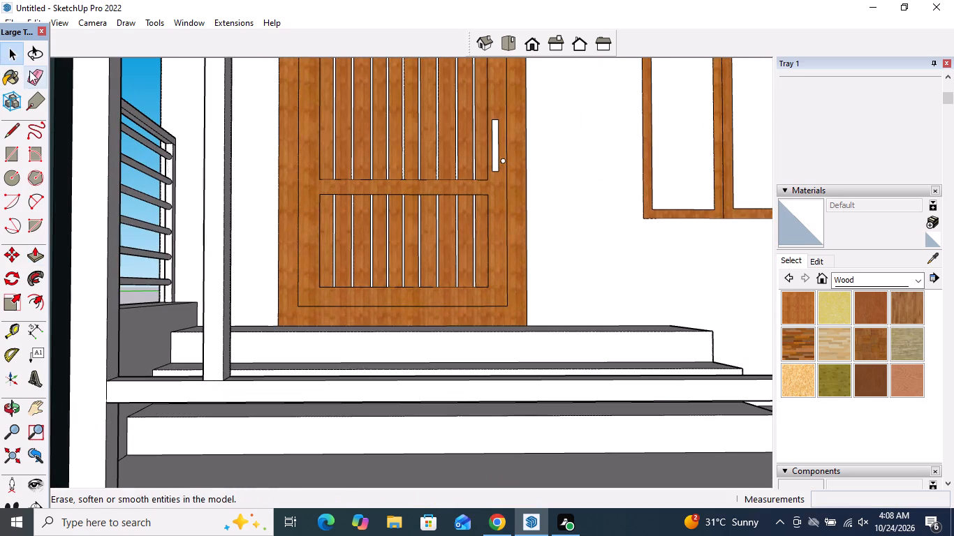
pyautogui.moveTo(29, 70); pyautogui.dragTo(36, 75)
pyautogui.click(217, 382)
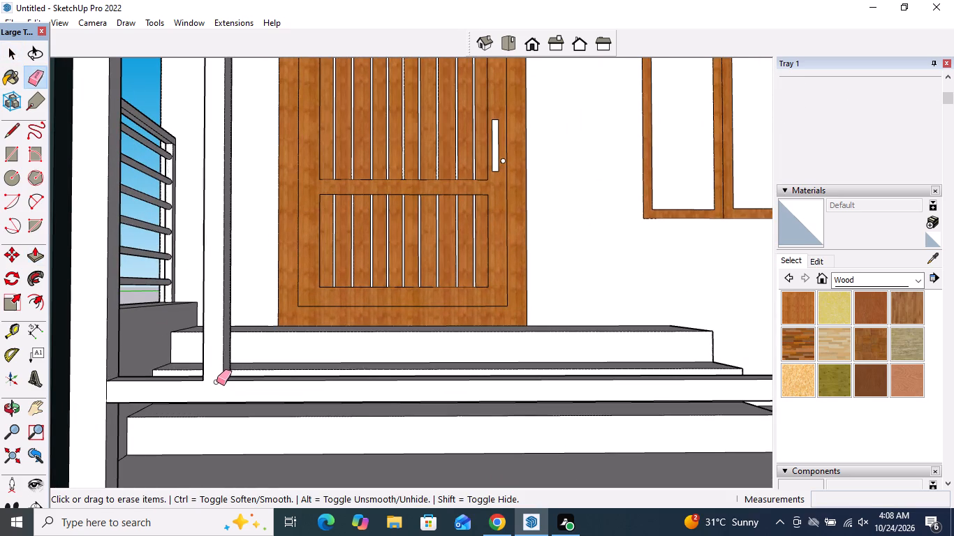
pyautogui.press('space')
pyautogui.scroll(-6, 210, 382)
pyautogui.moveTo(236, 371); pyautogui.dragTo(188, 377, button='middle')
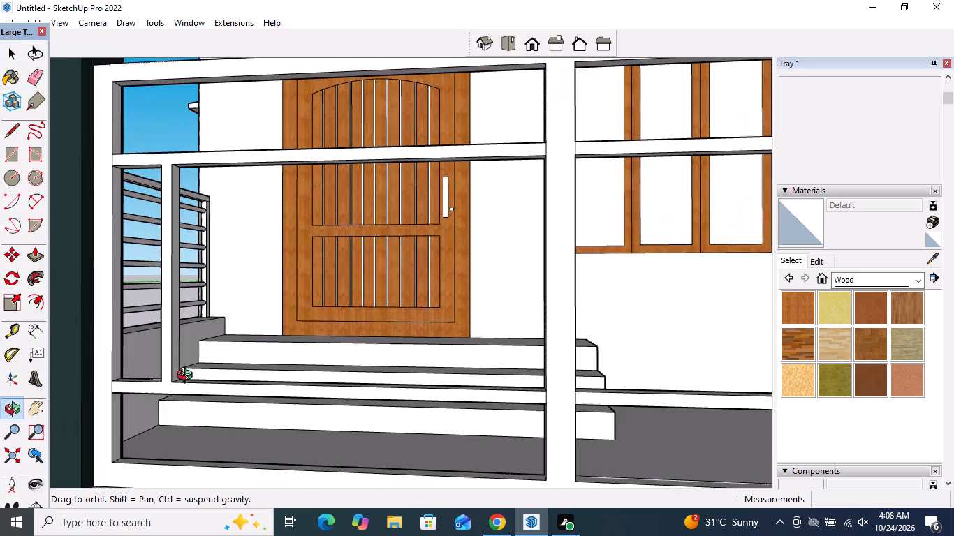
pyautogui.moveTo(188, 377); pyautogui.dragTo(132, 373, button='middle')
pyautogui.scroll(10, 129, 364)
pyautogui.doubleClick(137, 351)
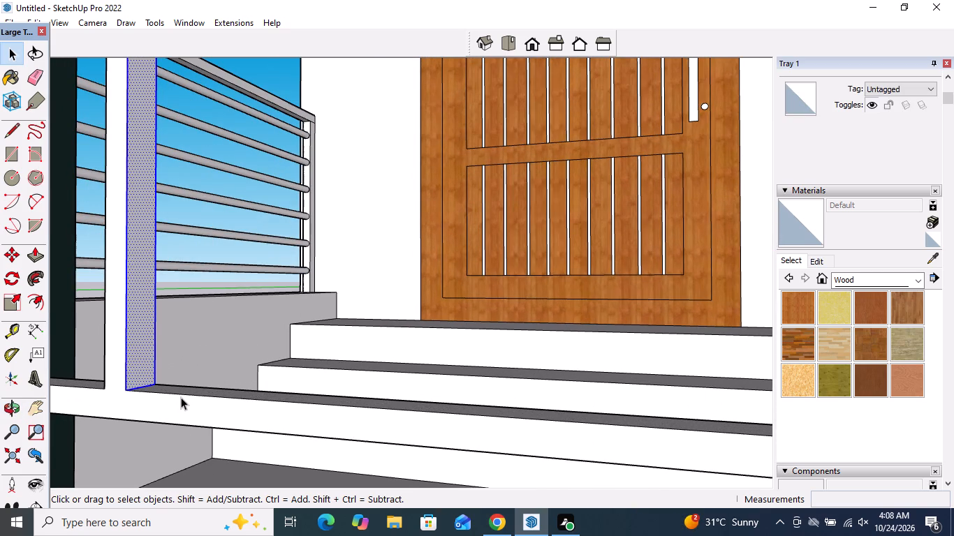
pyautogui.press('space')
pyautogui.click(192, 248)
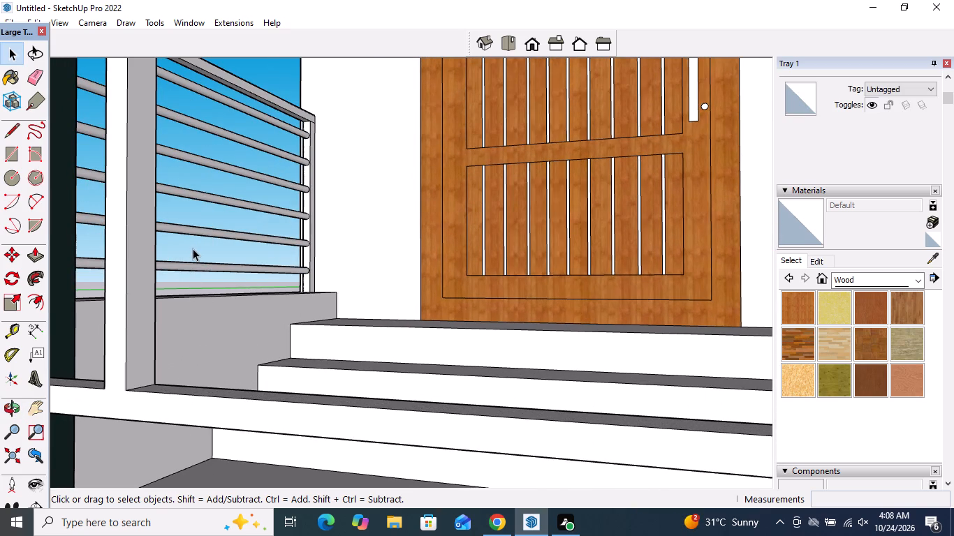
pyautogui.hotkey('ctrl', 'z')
# Draw a line about 1 15/16" long across the top of the baluster's front face, along the middle rail's lower edge.
pyautogui.scroll(-5, 215, 406)
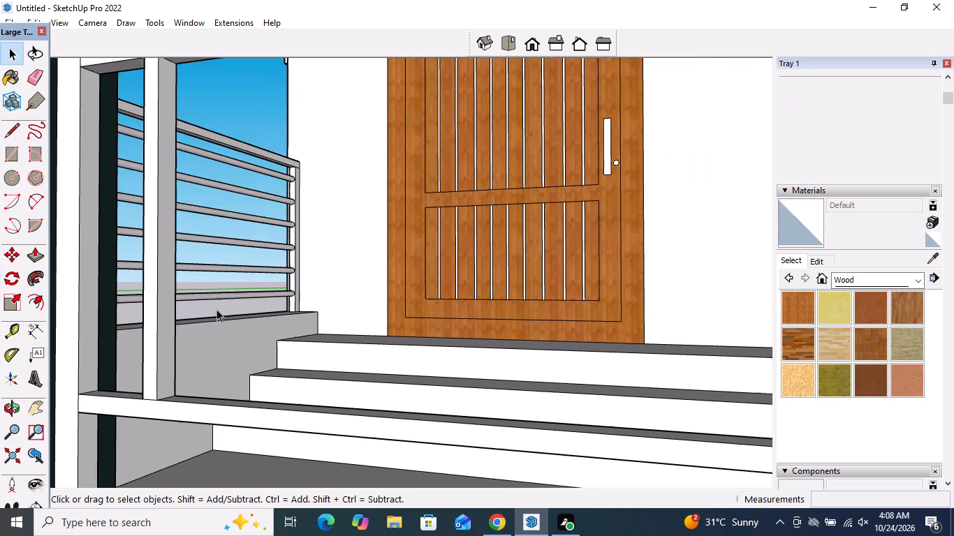
pyautogui.scroll(-3, 198, 297)
pyautogui.scroll(4, 163, 181)
pyautogui.scroll(-5, 179, 196)
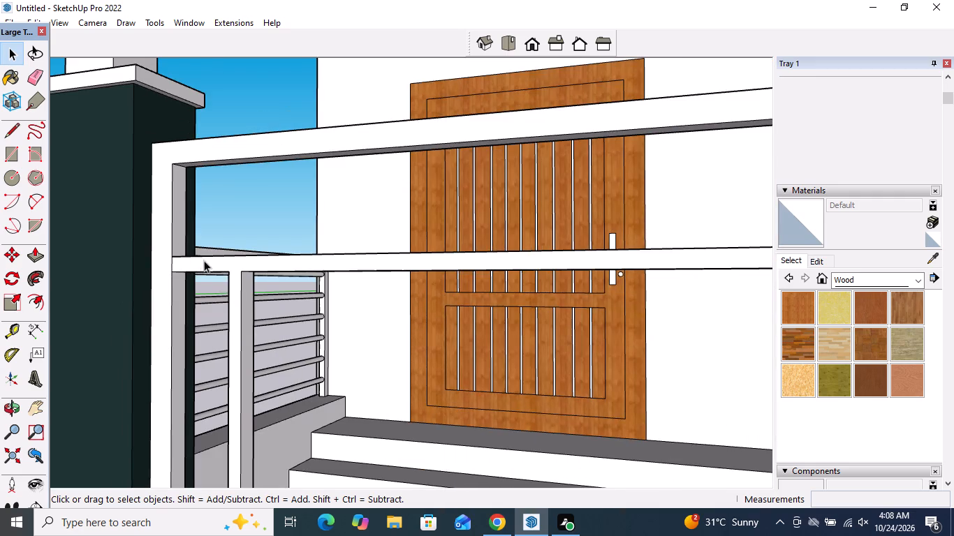
pyautogui.scroll(9, 220, 262)
pyautogui.click(17, 128)
pyautogui.scroll(3, 207, 257)
pyautogui.click(228, 291)
pyautogui.click(279, 286)
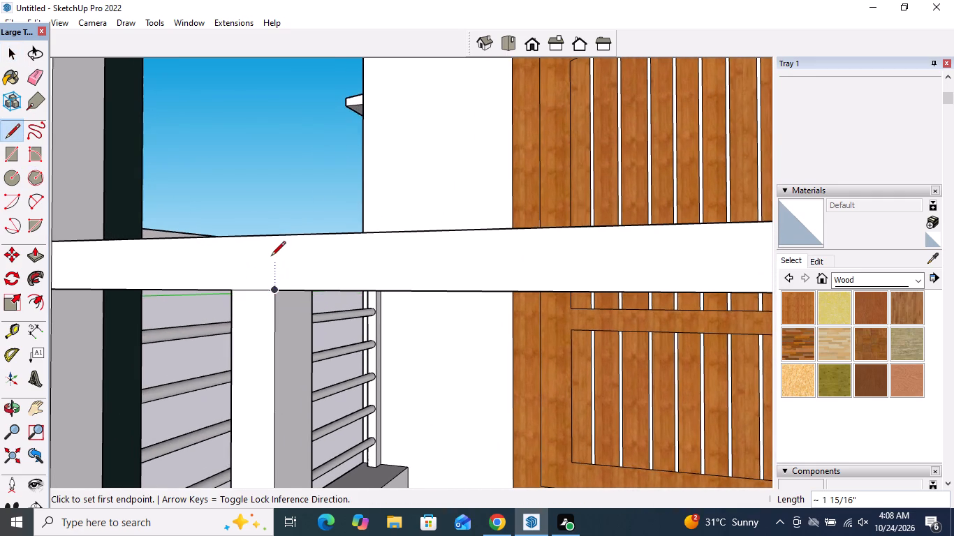
pyautogui.scroll(-5, 271, 257)
pyautogui.press('space')
pyautogui.scroll(-2, 238, 130)
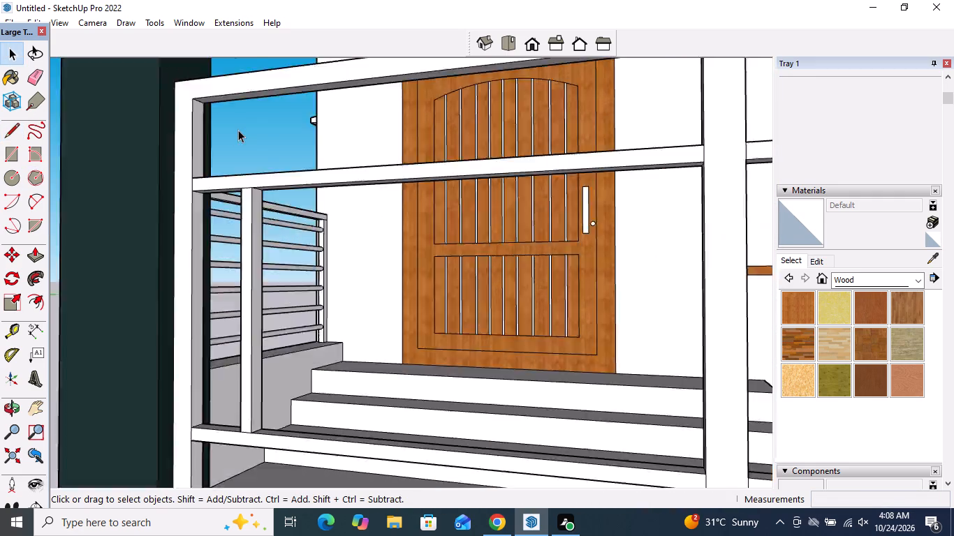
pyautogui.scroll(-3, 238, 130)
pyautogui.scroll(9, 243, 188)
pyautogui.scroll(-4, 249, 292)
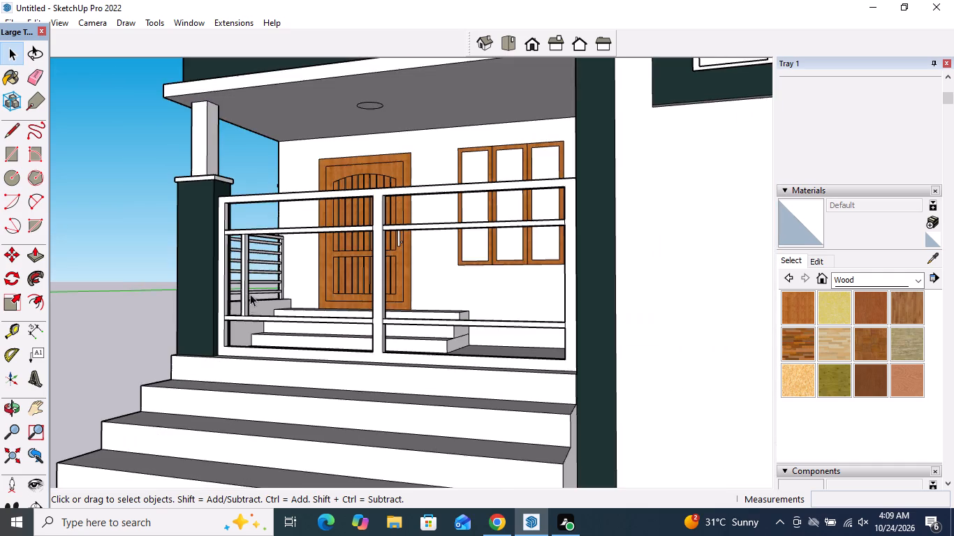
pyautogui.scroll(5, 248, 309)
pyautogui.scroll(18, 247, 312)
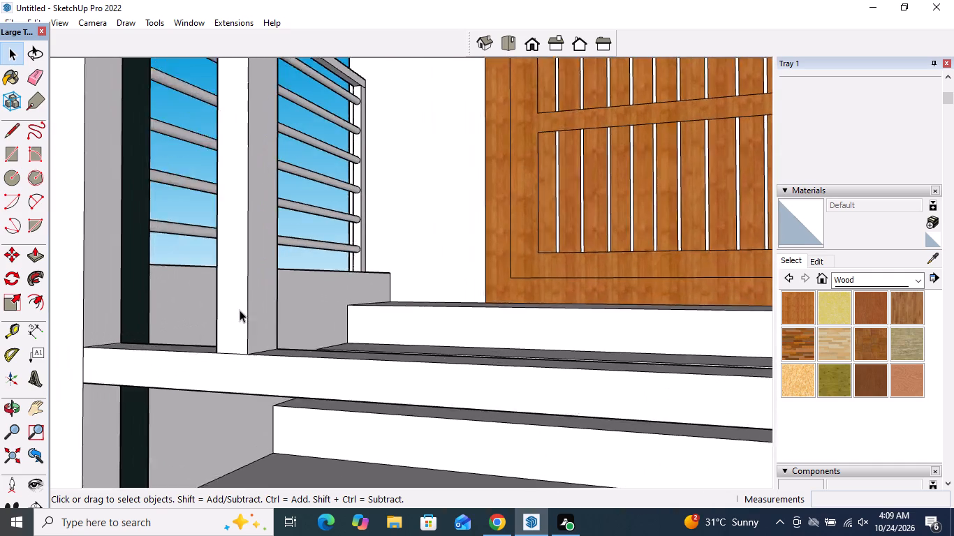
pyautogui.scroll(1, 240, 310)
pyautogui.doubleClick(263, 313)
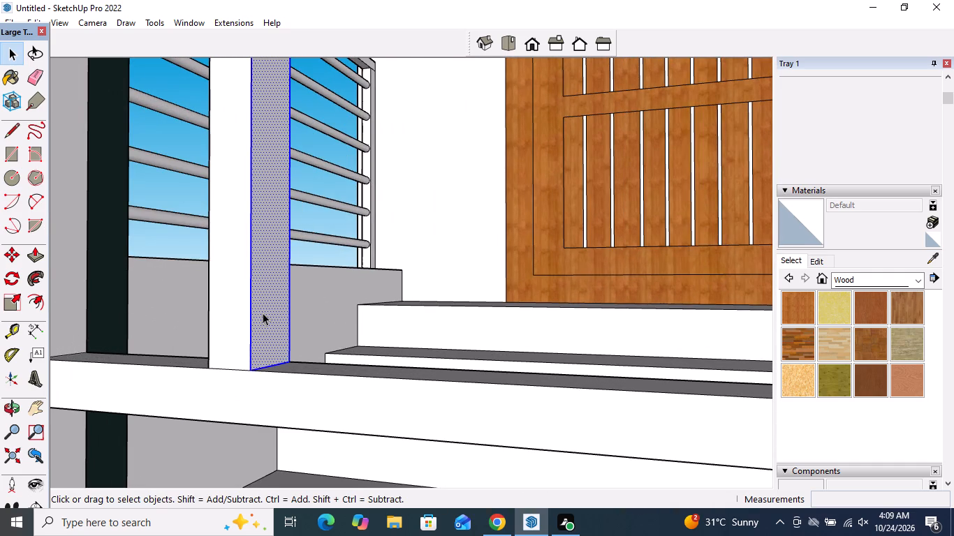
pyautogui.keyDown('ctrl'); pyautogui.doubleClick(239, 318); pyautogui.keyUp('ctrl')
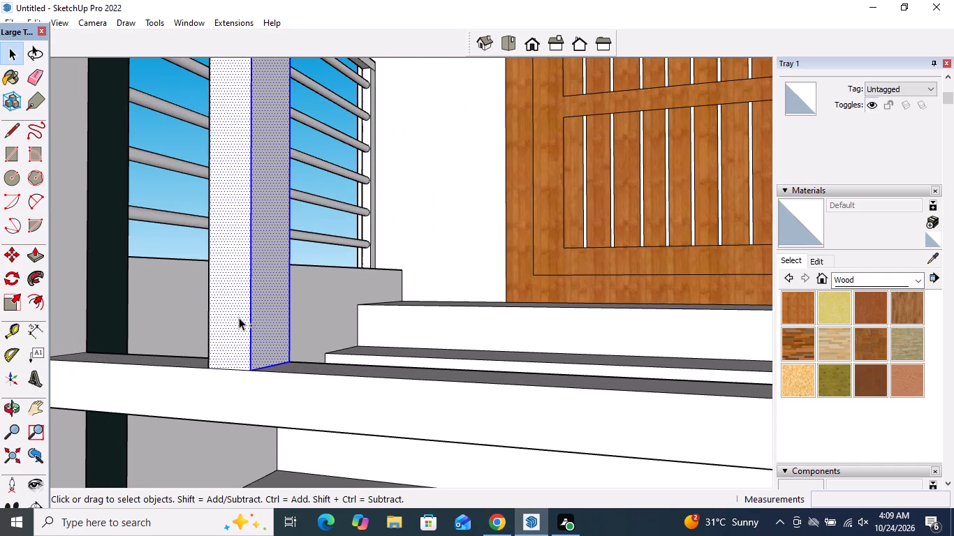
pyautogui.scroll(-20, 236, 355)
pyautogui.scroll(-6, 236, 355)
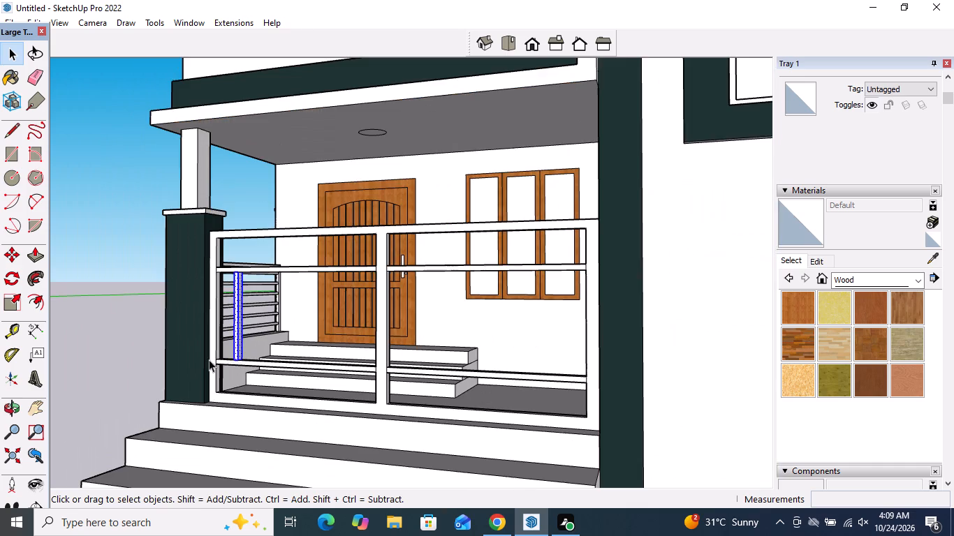
# Draw a line about 1 15/16" long across the top of the baluster's porch-side face, along the middle rail's lower edge.
pyautogui.moveTo(207, 359); pyautogui.dragTo(837, 405, button='middle')
pyautogui.scroll(1, 527, 275)
pyautogui.moveTo(527, 274); pyautogui.dragTo(565, 300, button='middle')
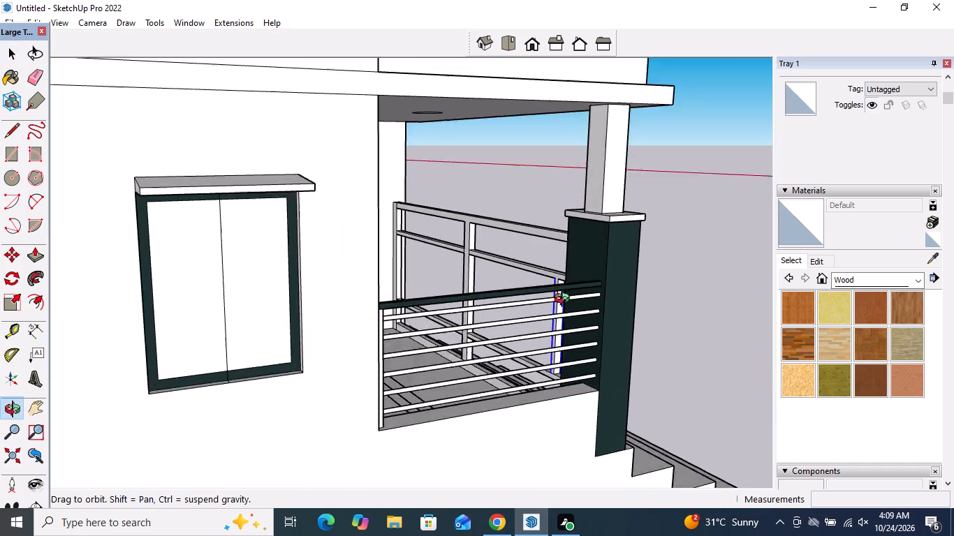
pyautogui.moveTo(565, 300); pyautogui.dragTo(631, 322, button='middle')
pyautogui.scroll(14, 565, 278)
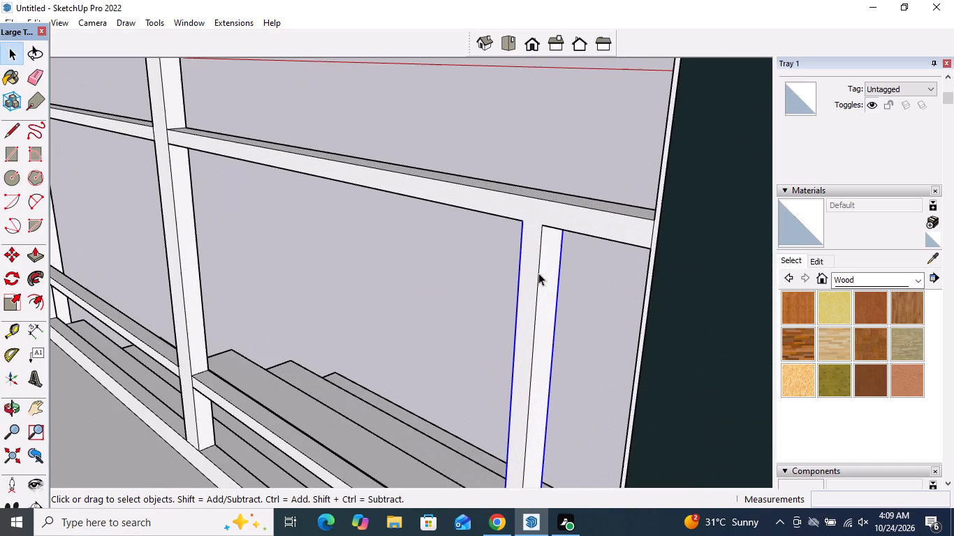
pyautogui.click(606, 161)
pyautogui.click(11, 140)
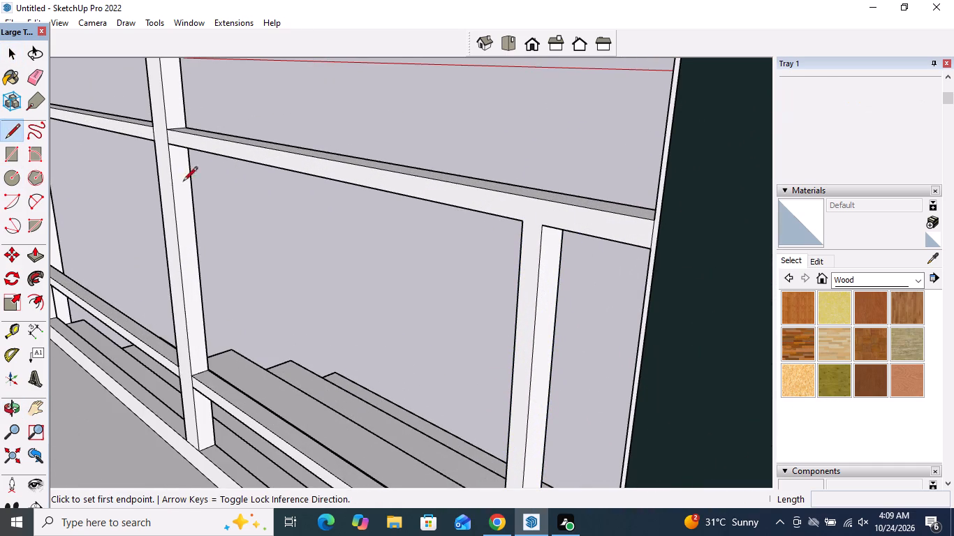
pyautogui.moveTo(520, 219); pyautogui.dragTo(529, 225)
pyautogui.click(541, 229)
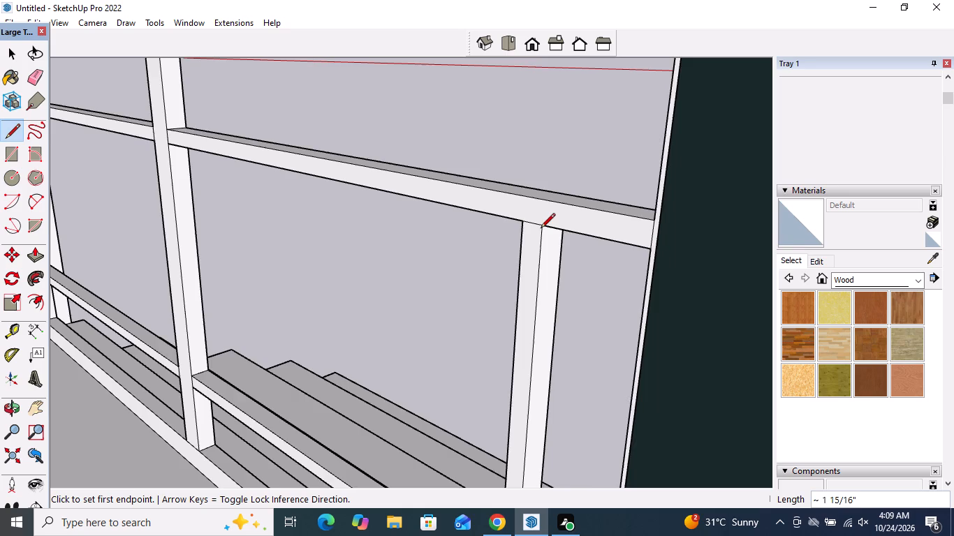
# Select the baluster's four side faces and copy them about 11' 2 1/4" along the railing, near its opposite end.
pyautogui.scroll(-4, 536, 221)
pyautogui.moveTo(536, 221); pyautogui.dragTo(539, 268, button='middle')
pyautogui.scroll(-4, 539, 269)
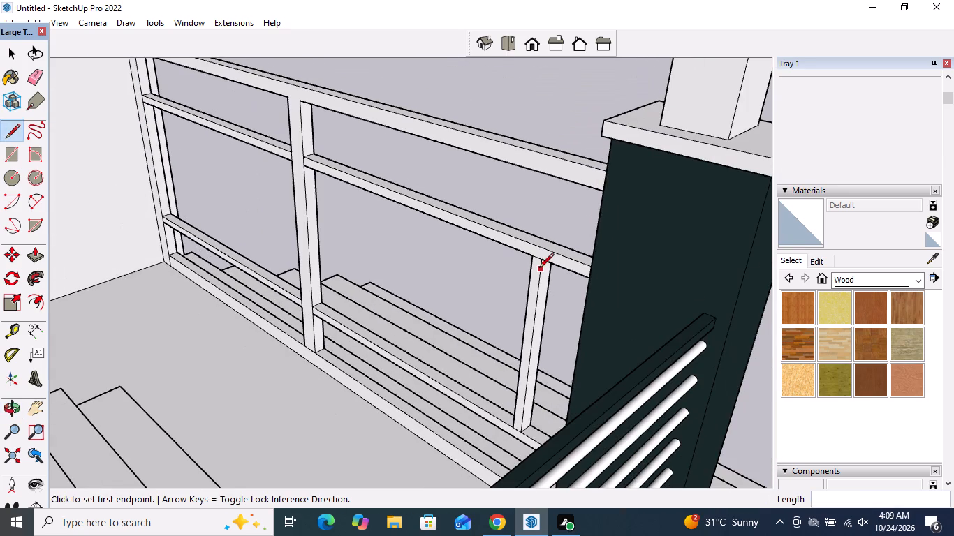
pyautogui.press('space')
pyautogui.scroll(9, 536, 300)
pyautogui.scroll(-5, 544, 290)
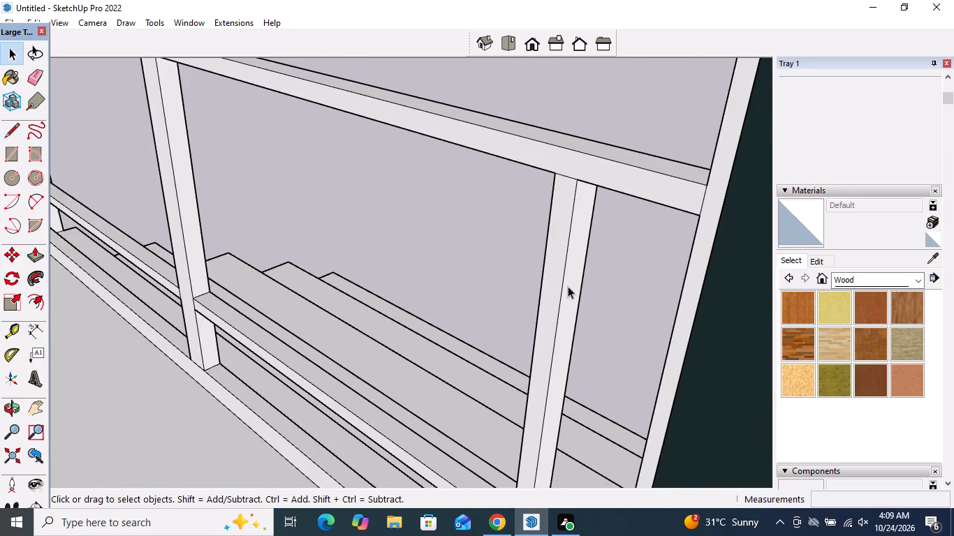
pyautogui.scroll(3, 568, 286)
pyautogui.keyDown('ctrl'); pyautogui.doubleClick(568, 286); pyautogui.keyUp('ctrl')
pyautogui.keyDown('ctrl'); pyautogui.doubleClick(534, 299); pyautogui.keyUp('ctrl')
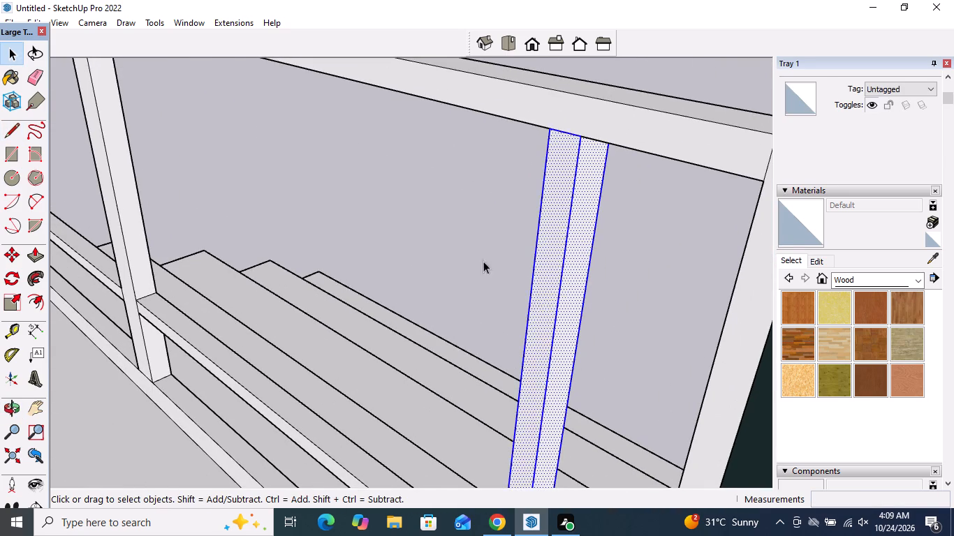
pyautogui.scroll(-6, 467, 244)
pyautogui.scroll(8, 490, 206)
pyautogui.scroll(-5, 469, 255)
pyautogui.moveTo(624, 284); pyautogui.dragTo(123, 225, button='middle')
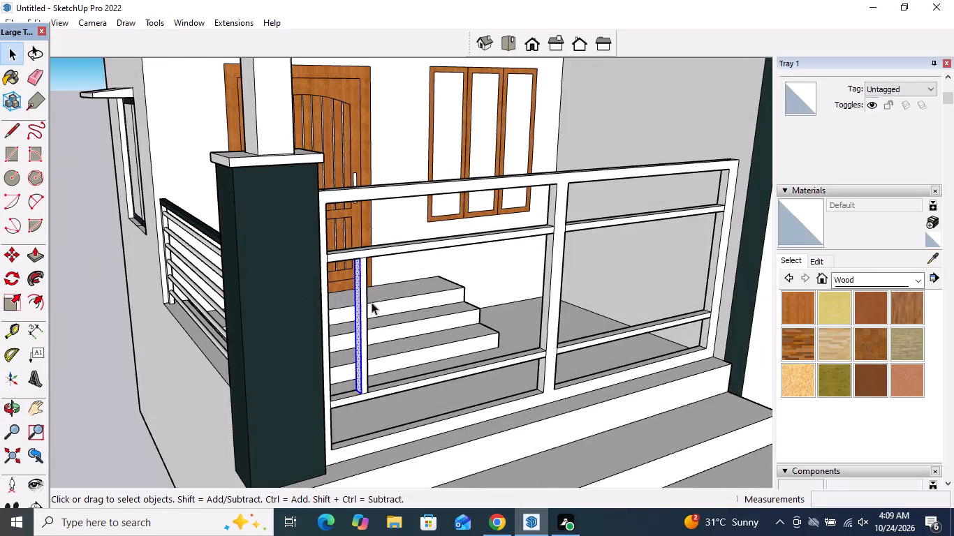
pyautogui.scroll(4, 386, 291)
pyautogui.moveTo(362, 269); pyautogui.dragTo(105, 230, button='middle')
pyautogui.scroll(4, 115, 204)
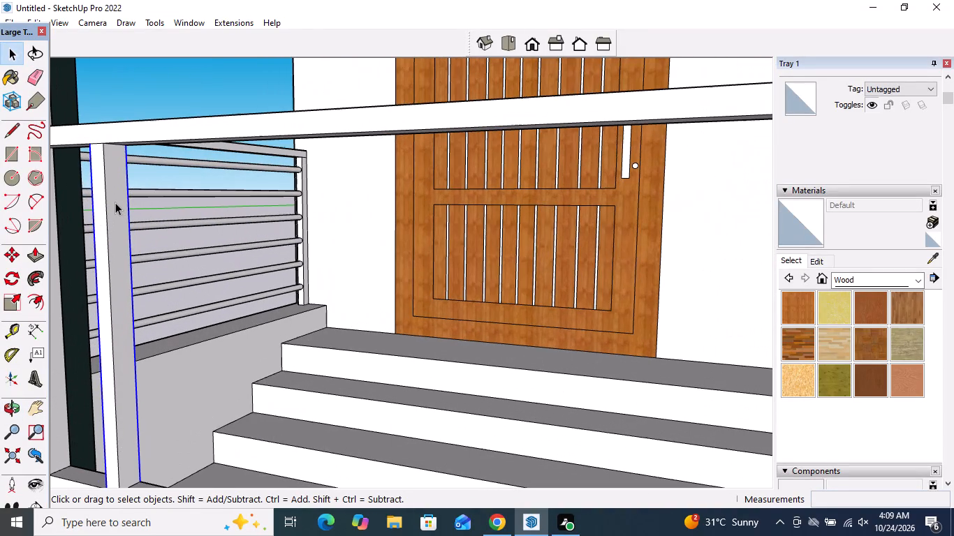
pyautogui.keyDown('ctrl'); pyautogui.doubleClick(115, 202); pyautogui.keyUp('ctrl')
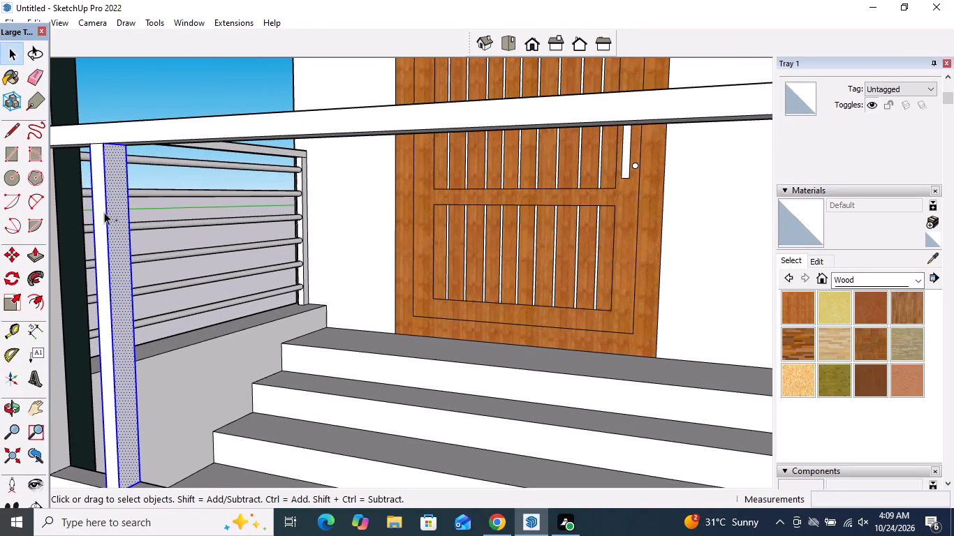
pyautogui.keyDown('ctrl'); pyautogui.doubleClick(97, 209); pyautogui.keyUp('ctrl')
pyautogui.scroll(-5, 99, 209)
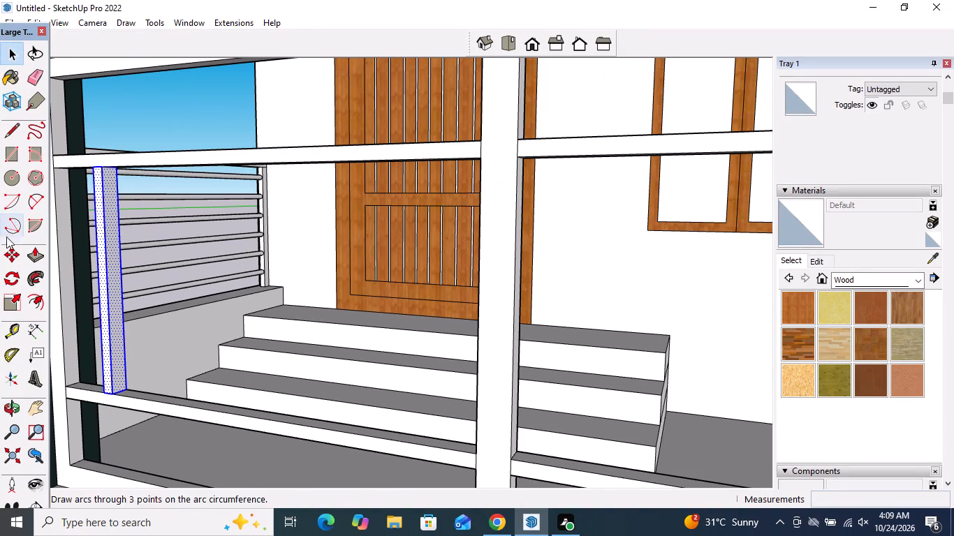
pyautogui.click(17, 256)
pyautogui.scroll(-5, 278, 256)
pyautogui.scroll(4, 175, 335)
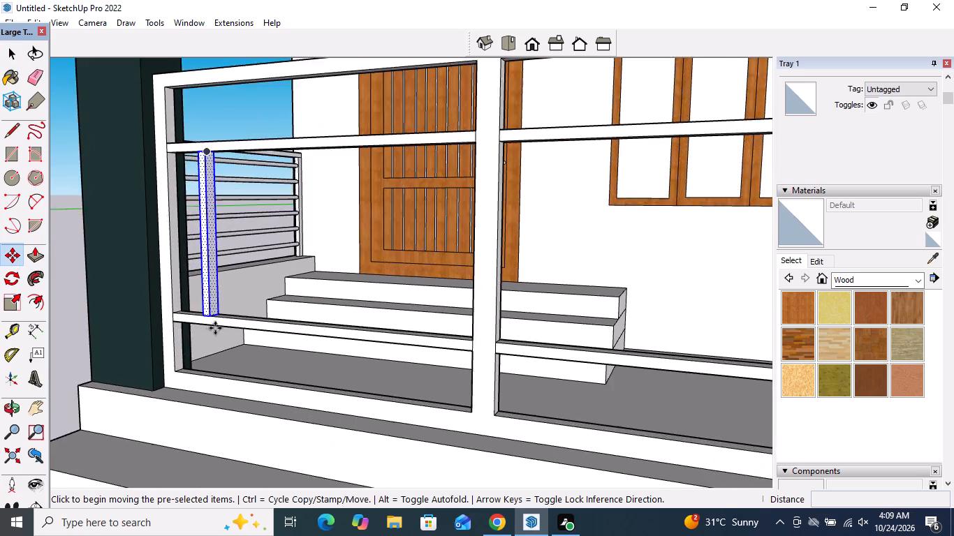
pyautogui.scroll(8, 215, 328)
pyautogui.click(204, 297)
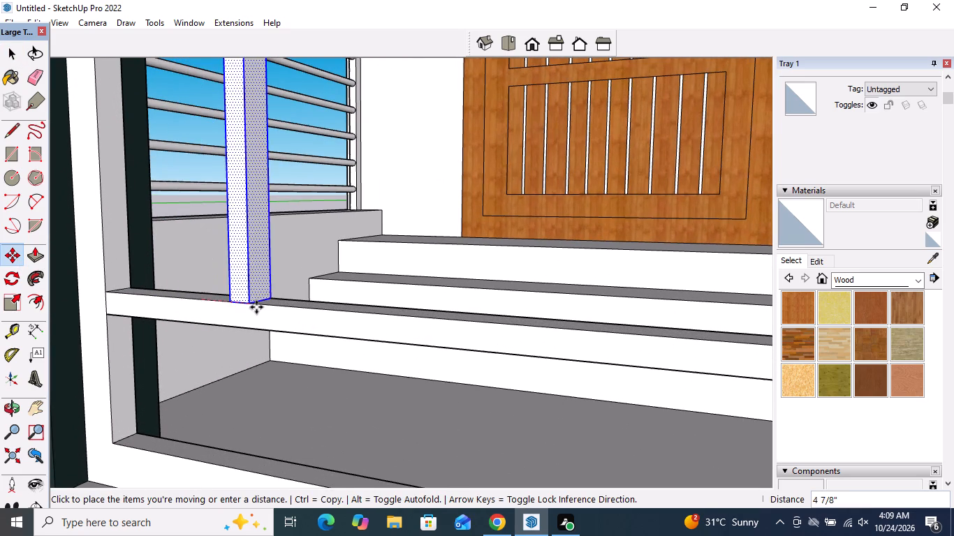
pyautogui.scroll(-16, 257, 307)
pyautogui.moveTo(257, 307); pyautogui.dragTo(281, 313, button='middle')
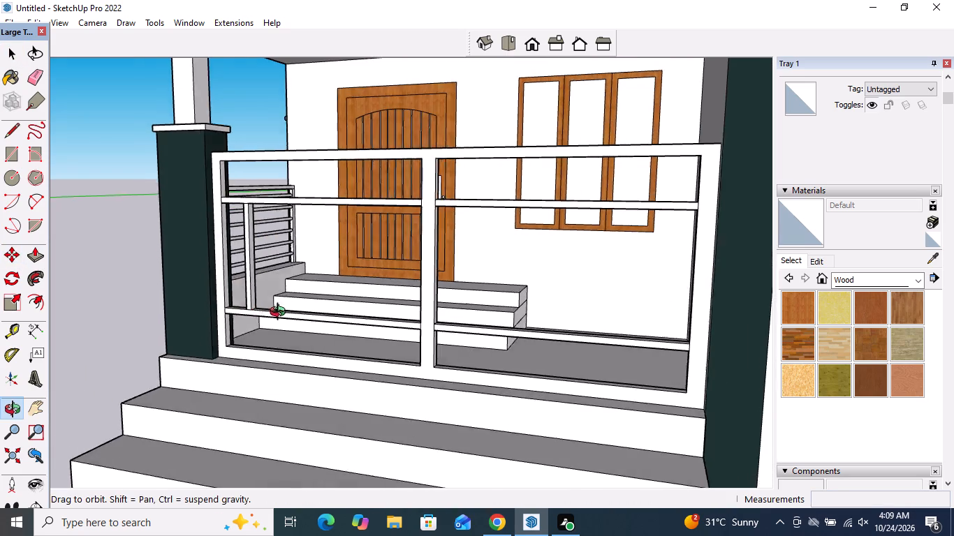
pyautogui.moveTo(281, 313); pyautogui.dragTo(394, 316, button='middle')
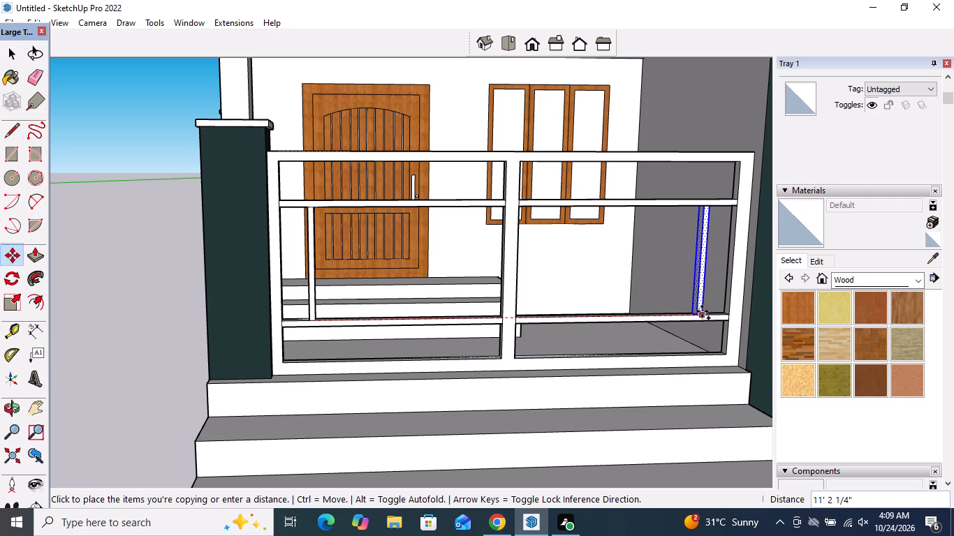
pyautogui.click(703, 311)
pyautogui.press('space')
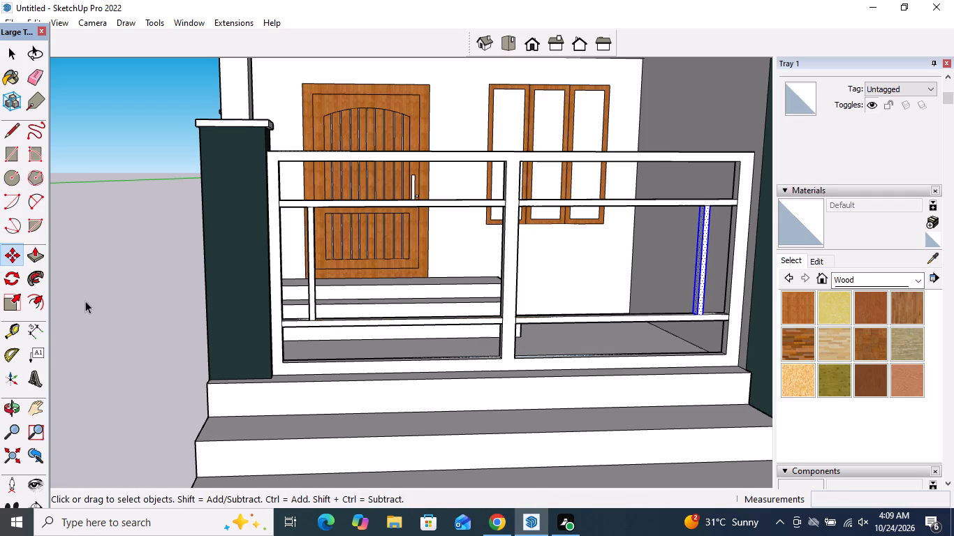
pyautogui.click(108, 282)
# Push/Pull the inner side face of the baluster near the dark pillar about 11' 9/16" across to the copied baluster.
pyautogui.moveTo(109, 265); pyautogui.dragTo(0, 216, button='middle')
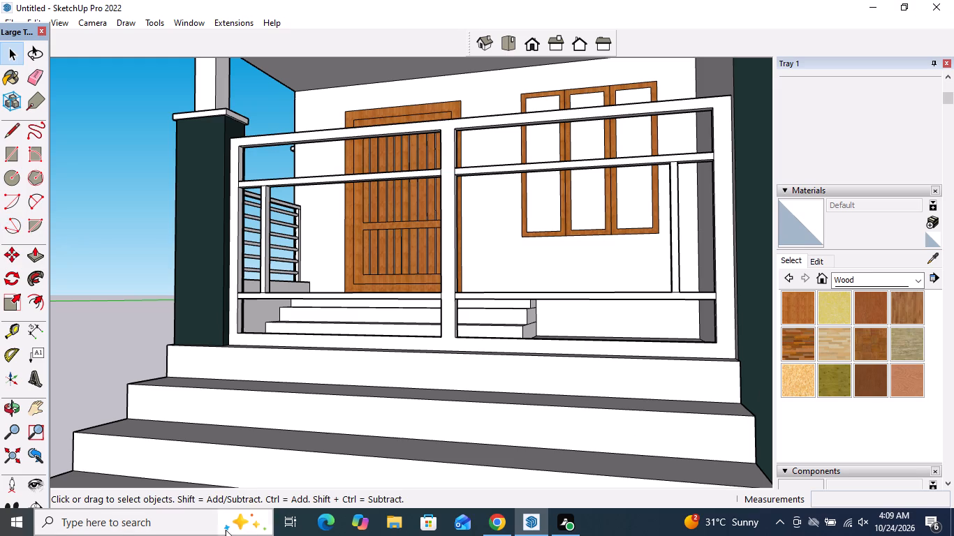
pyautogui.moveTo(291, 328); pyautogui.dragTo(221, 404, button='middle')
pyautogui.scroll(4, 247, 268)
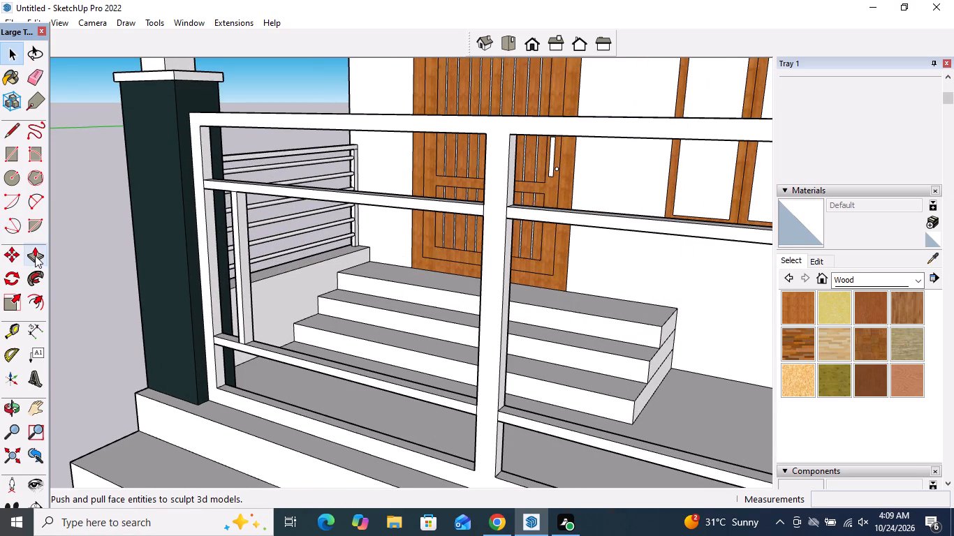
pyautogui.click(35, 255)
pyautogui.scroll(3, 251, 289)
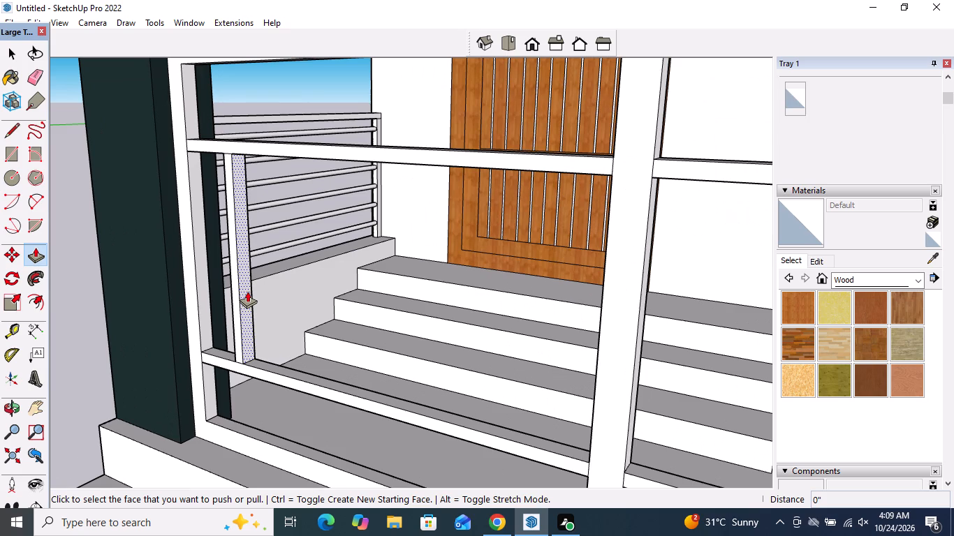
pyautogui.click(247, 290)
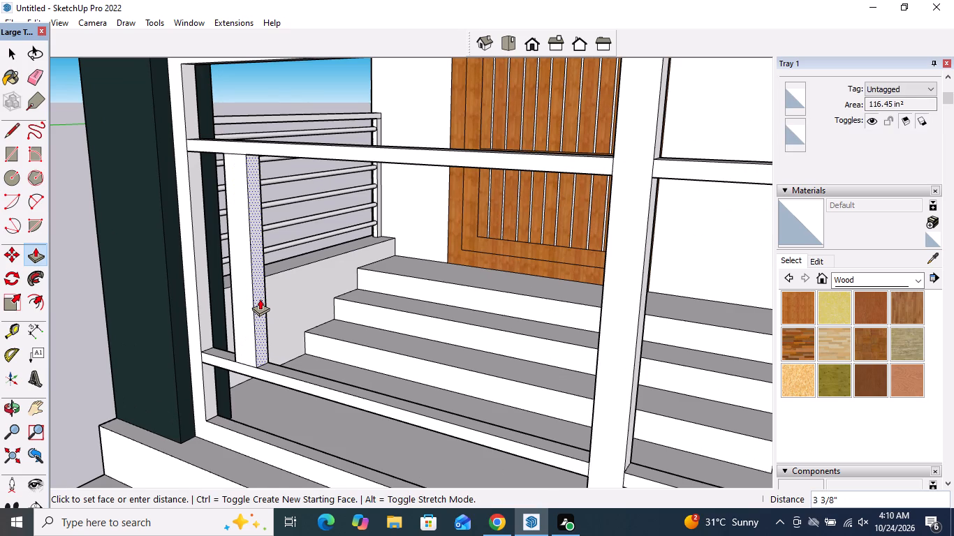
pyautogui.scroll(-9, 282, 296)
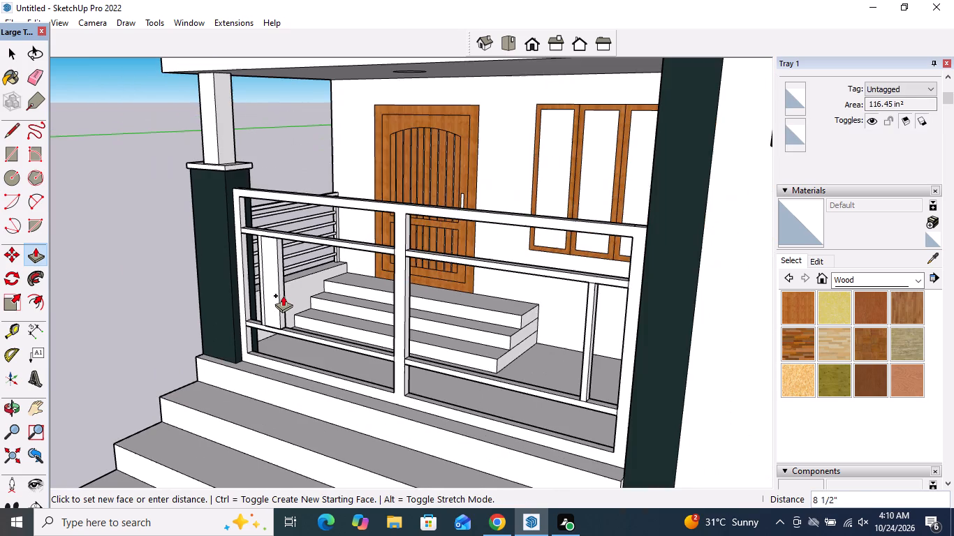
pyautogui.moveTo(284, 295); pyautogui.dragTo(483, 318, button='middle')
pyautogui.scroll(4, 650, 288)
pyautogui.scroll(3, 725, 260)
pyautogui.click(692, 234)
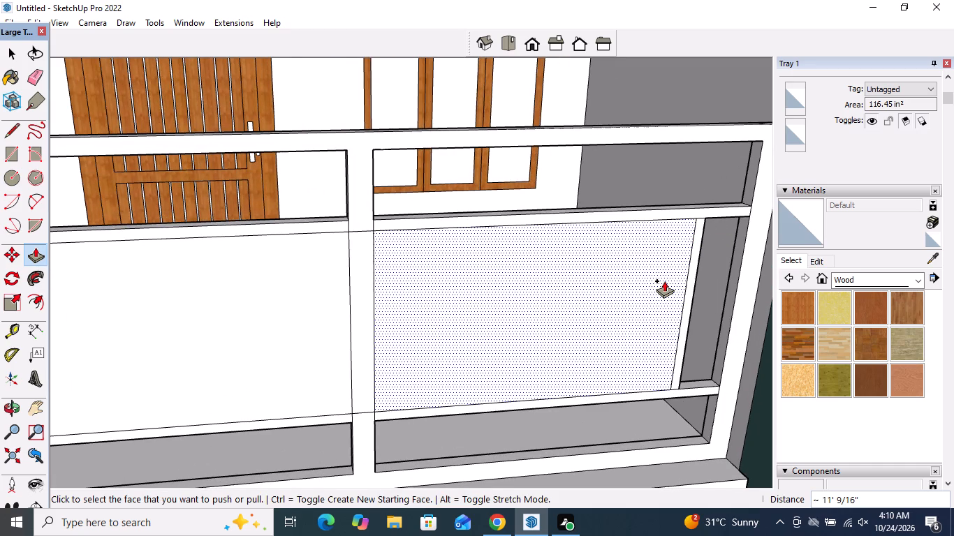
pyautogui.press('space')
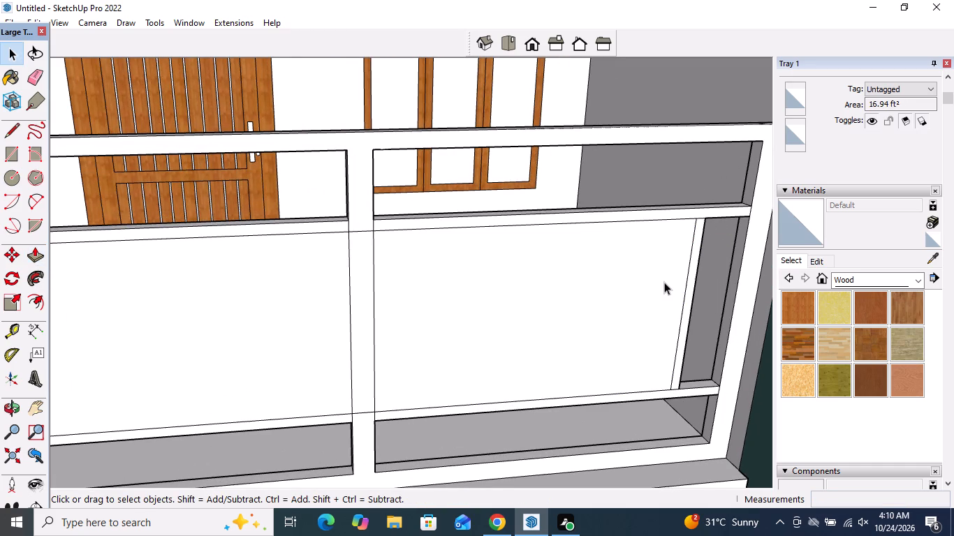
# Copy the infill panel's two top edges, one on each side of the centre post, about 3' 2" down to the lower rail.
pyautogui.scroll(-4, 443, 230)
pyautogui.scroll(-1, 406, 292)
pyautogui.moveTo(407, 282); pyautogui.dragTo(416, 253, button='middle')
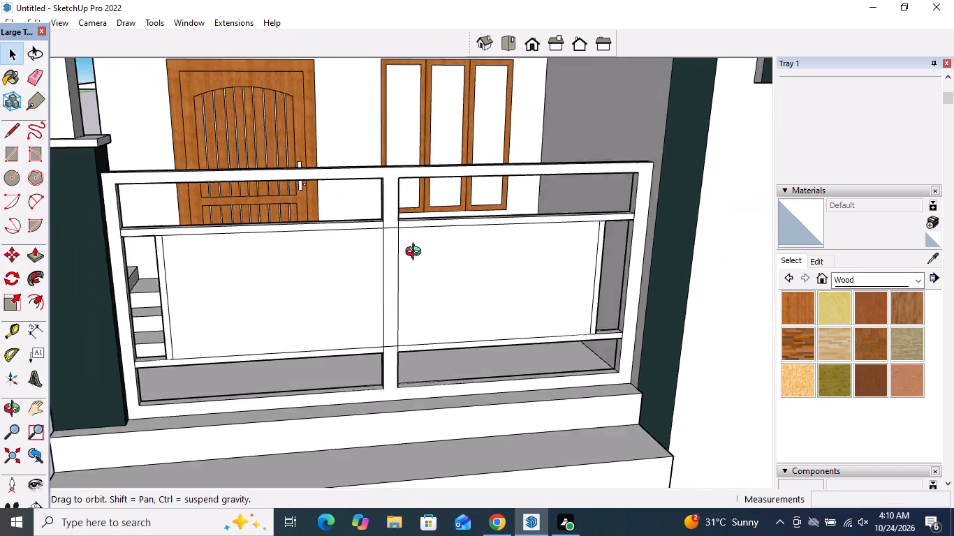
pyautogui.moveTo(416, 253); pyautogui.dragTo(439, 202, button='middle')
pyautogui.scroll(4, 417, 211)
pyautogui.click(375, 185)
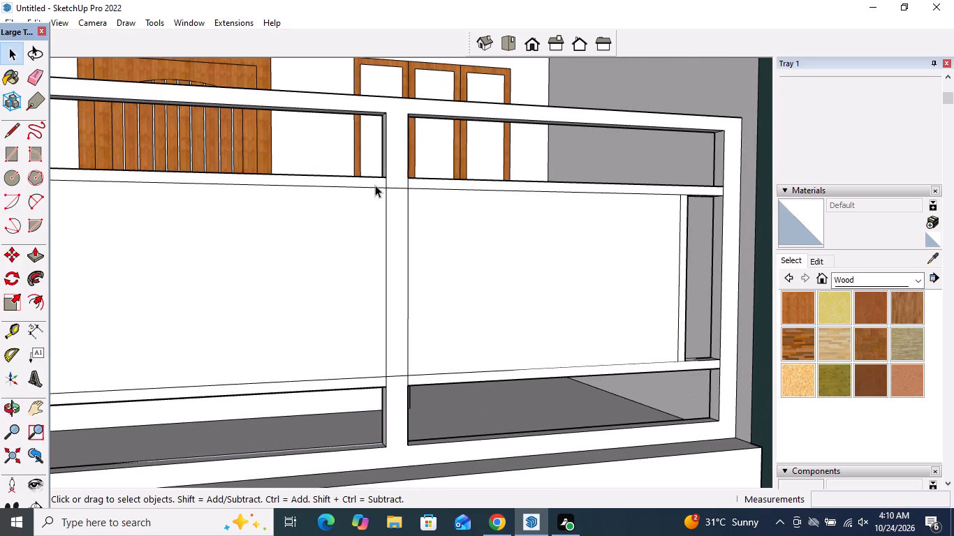
pyautogui.scroll(-5, 362, 221)
pyautogui.scroll(-5, 190, 225)
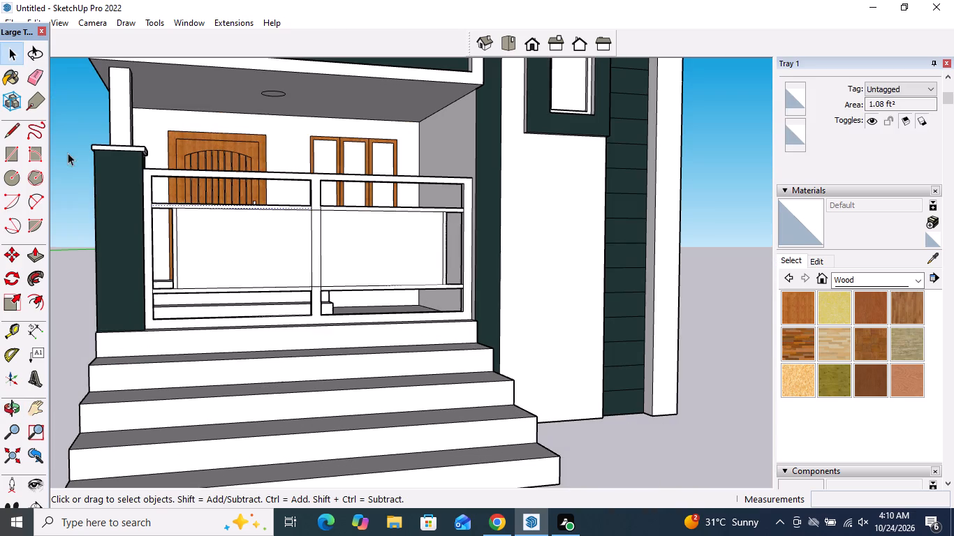
pyautogui.click(67, 149)
pyautogui.scroll(8, 245, 193)
pyautogui.click(372, 215)
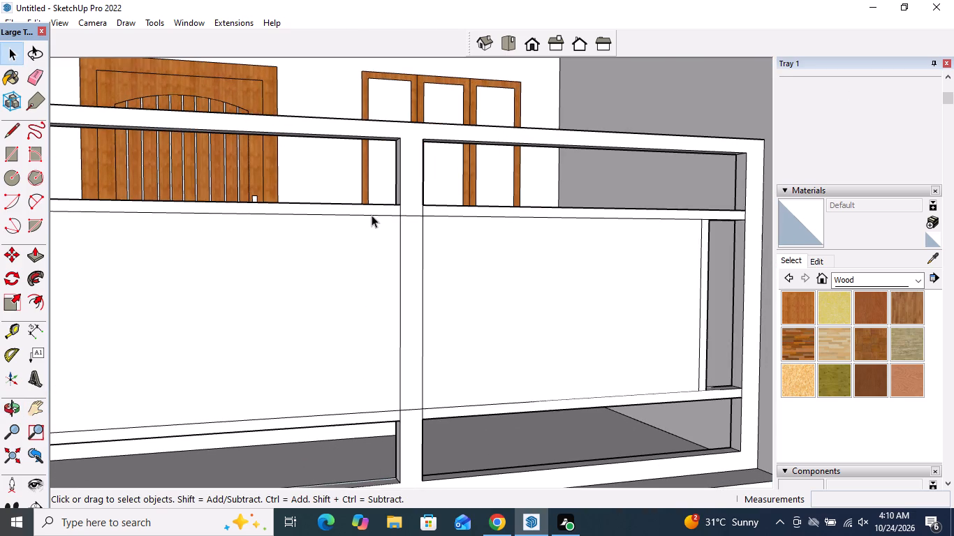
pyautogui.keyDown('ctrl'); pyautogui.click(522, 218); pyautogui.keyUp('ctrl')
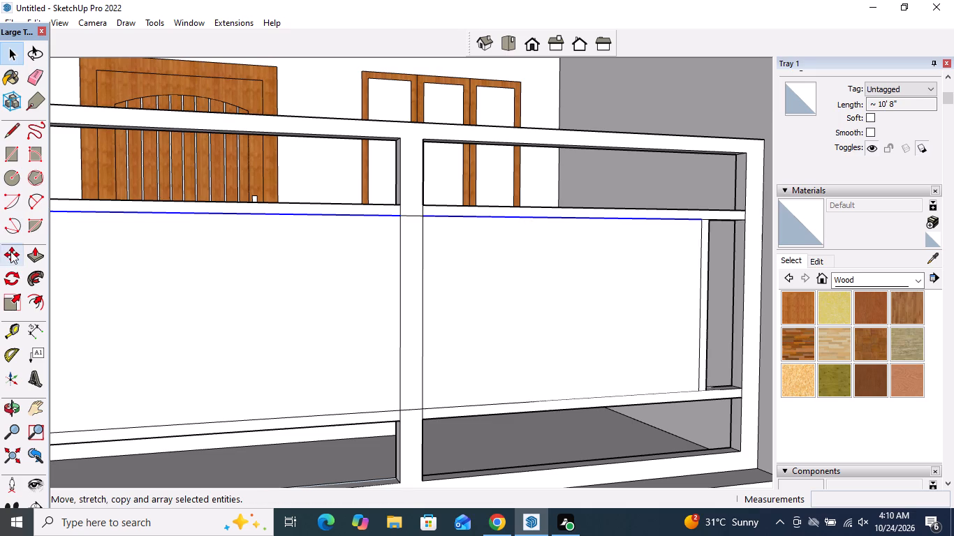
pyautogui.click(10, 251)
pyautogui.click(401, 216)
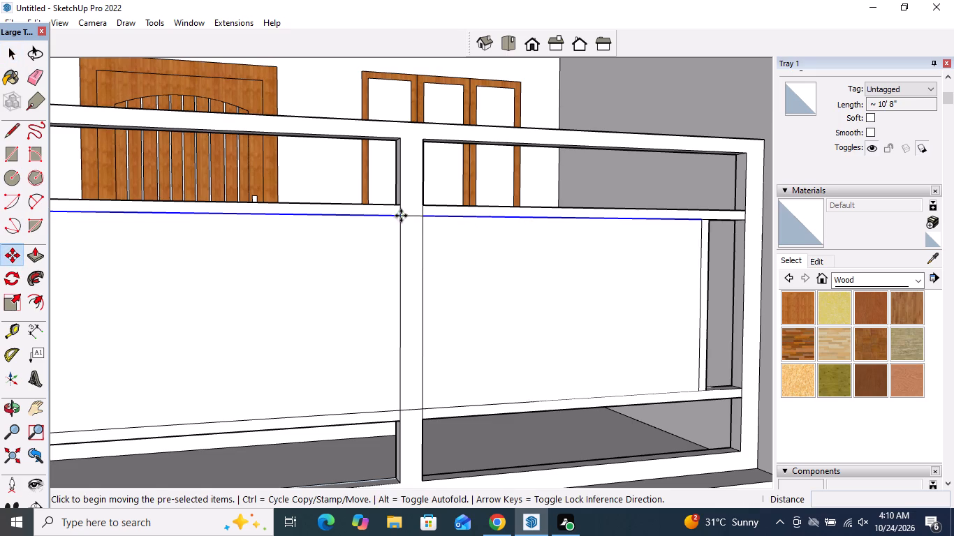
pyautogui.click(399, 409)
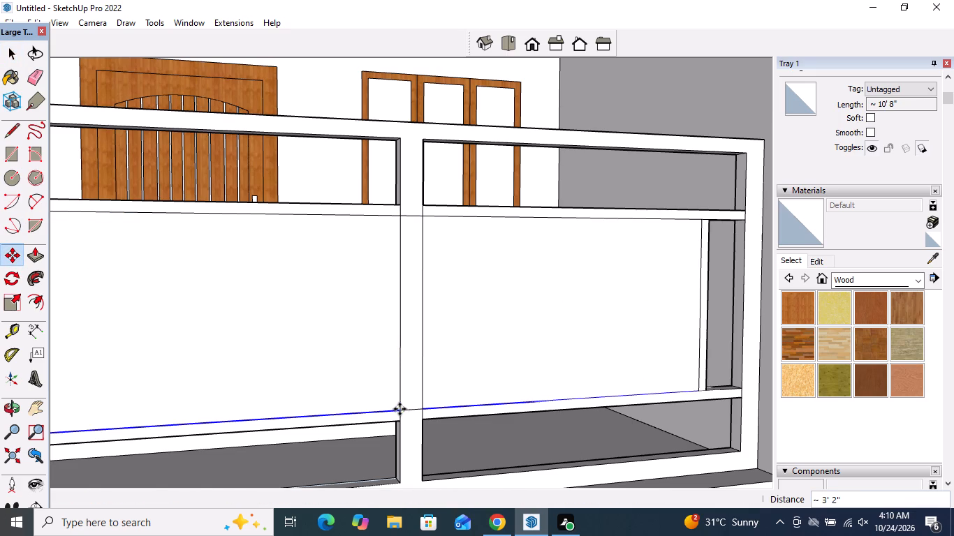
# Divide the span of the copied infill panel edges into 20 equal intervals, forming horizontal strips.
pyautogui.hotkey('shift', '/')
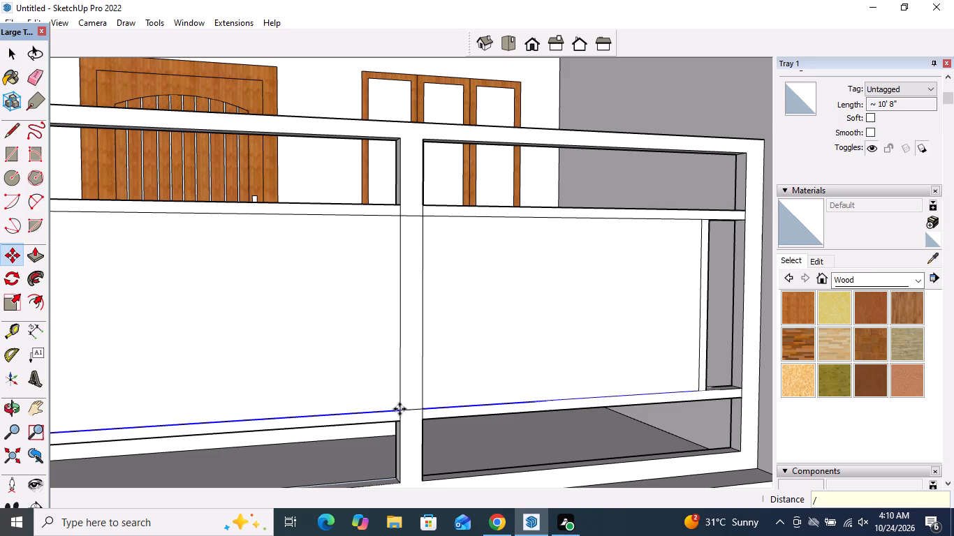
pyautogui.write('20')
pyautogui.press('Return')
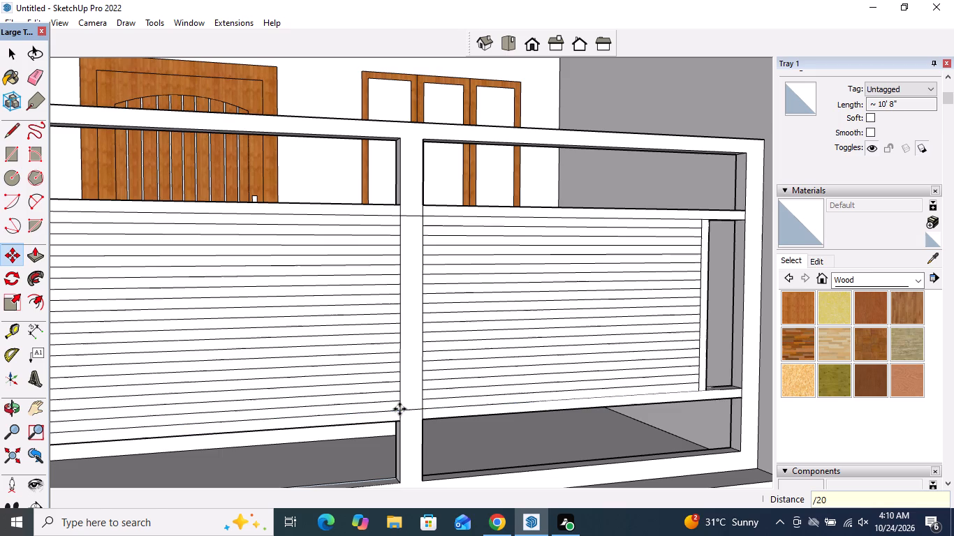
pyautogui.press('space')
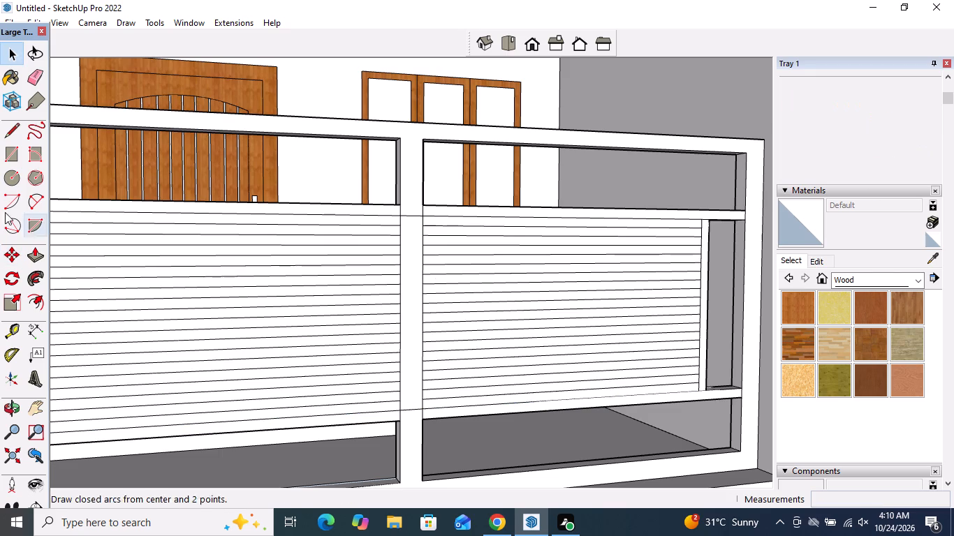
# Erase the two short edges crossing the railing's centre post at the middle rail and lower rail.
pyautogui.click(33, 84)
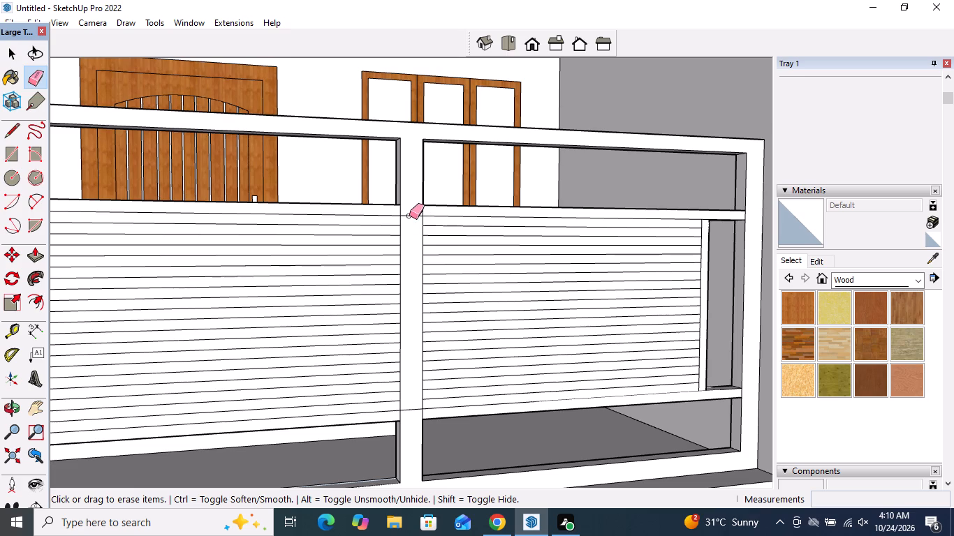
pyautogui.click(409, 214)
pyautogui.click(412, 410)
pyautogui.press('space')
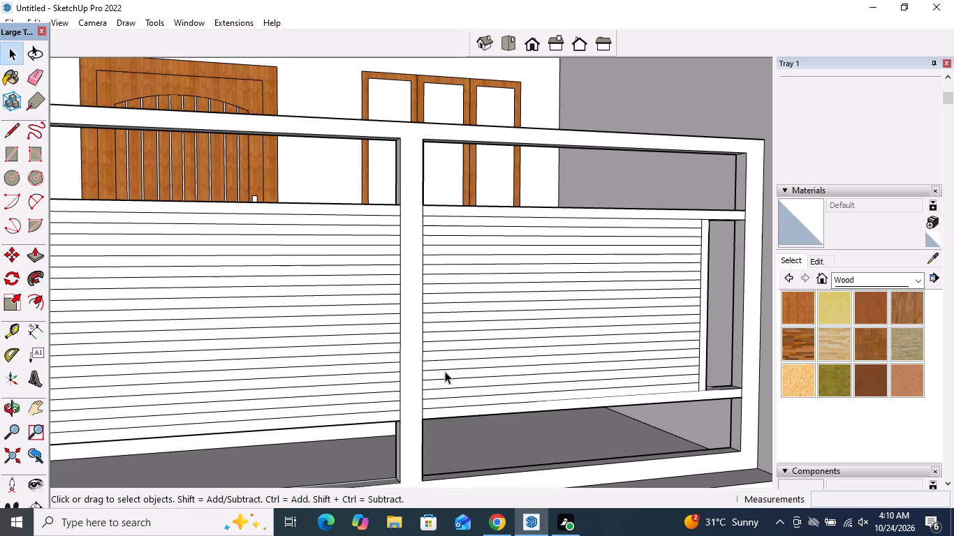
# Paint the top four strips of the infill section on the wall side of the centre post Wood Bamboo.
pyautogui.scroll(-13, 412, 284)
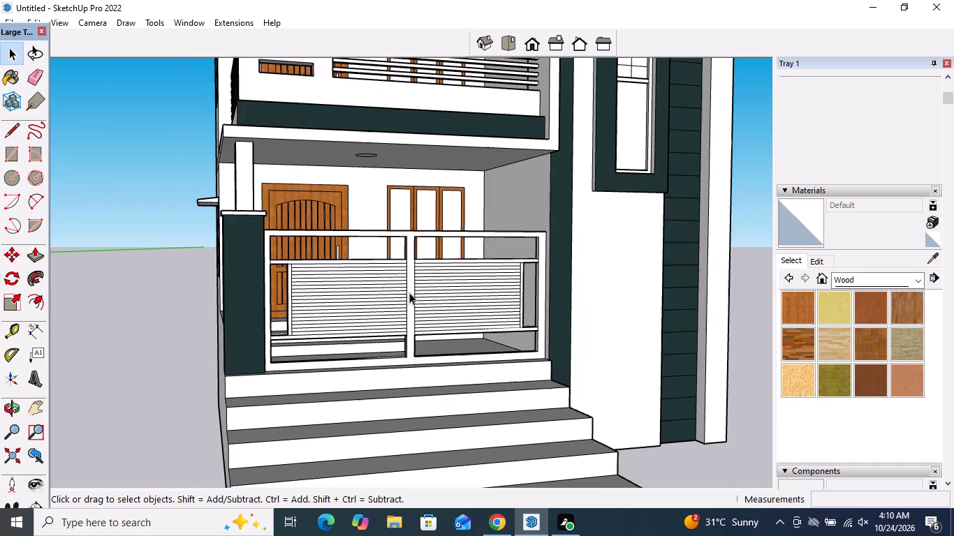
pyautogui.moveTo(416, 316); pyautogui.dragTo(427, 359, button='middle')
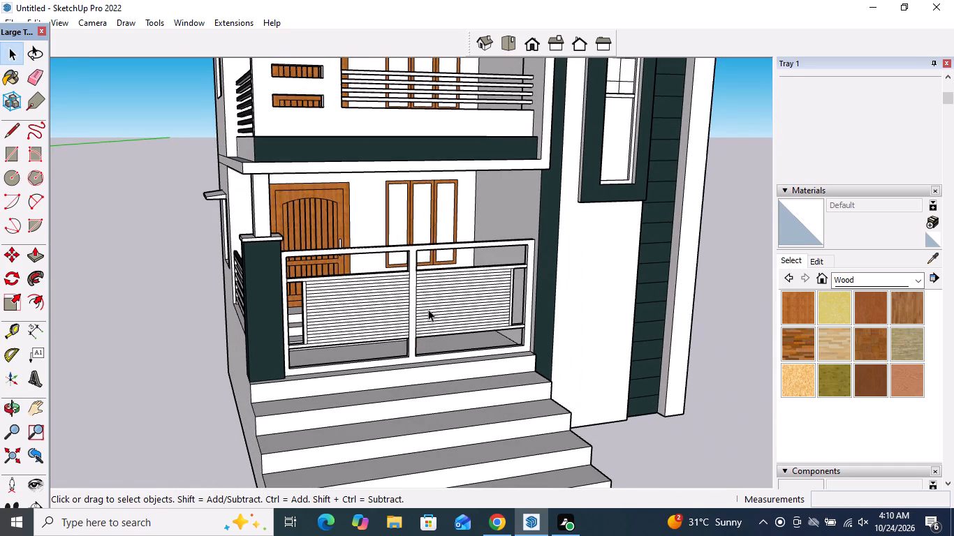
pyautogui.click(797, 299)
pyautogui.scroll(2, 452, 268)
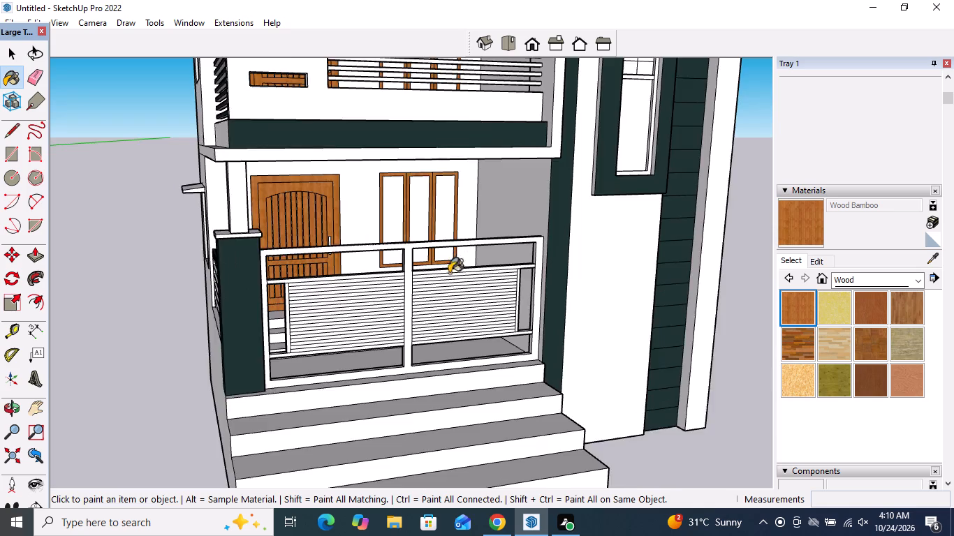
pyautogui.scroll(3, 449, 273)
pyautogui.scroll(4, 353, 285)
pyautogui.scroll(8, 432, 262)
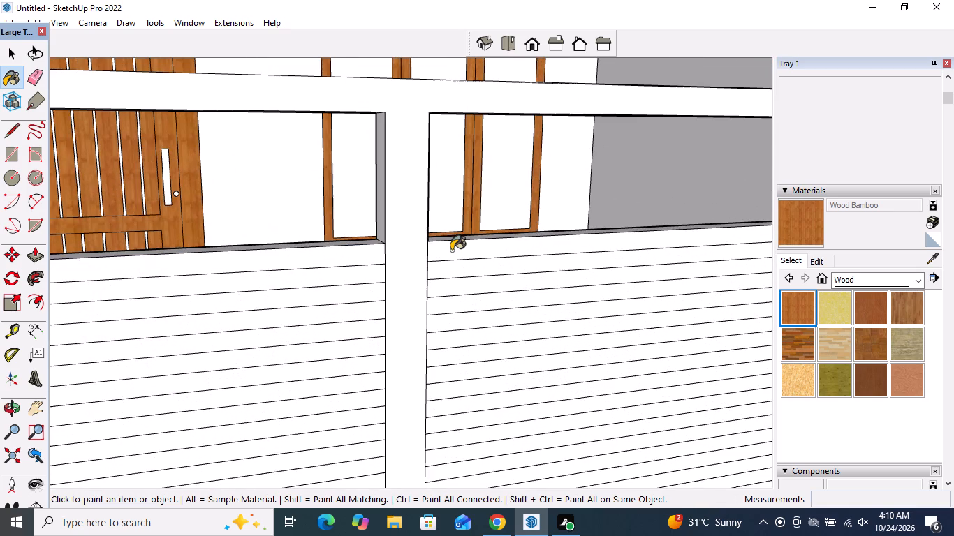
pyautogui.scroll(-10, 451, 250)
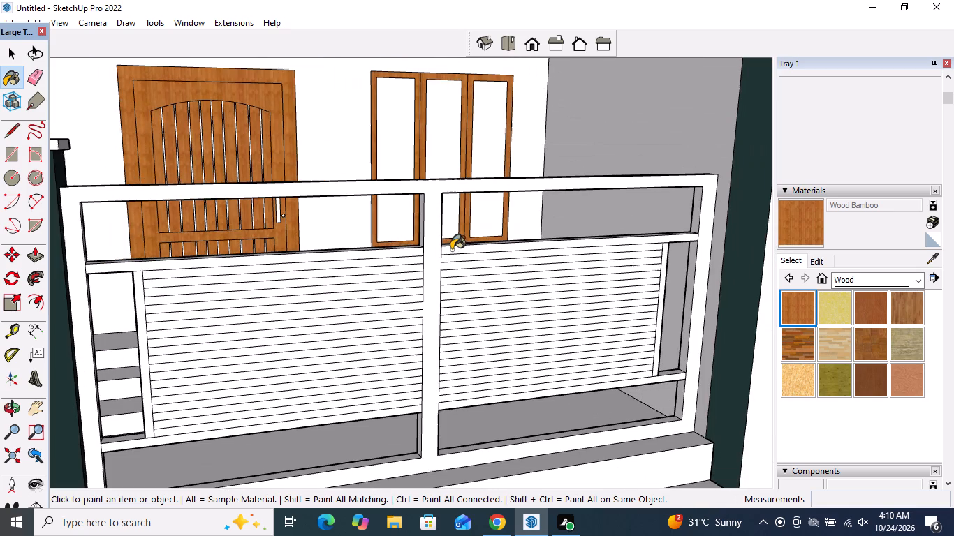
pyautogui.scroll(8, 451, 266)
pyautogui.click(451, 255)
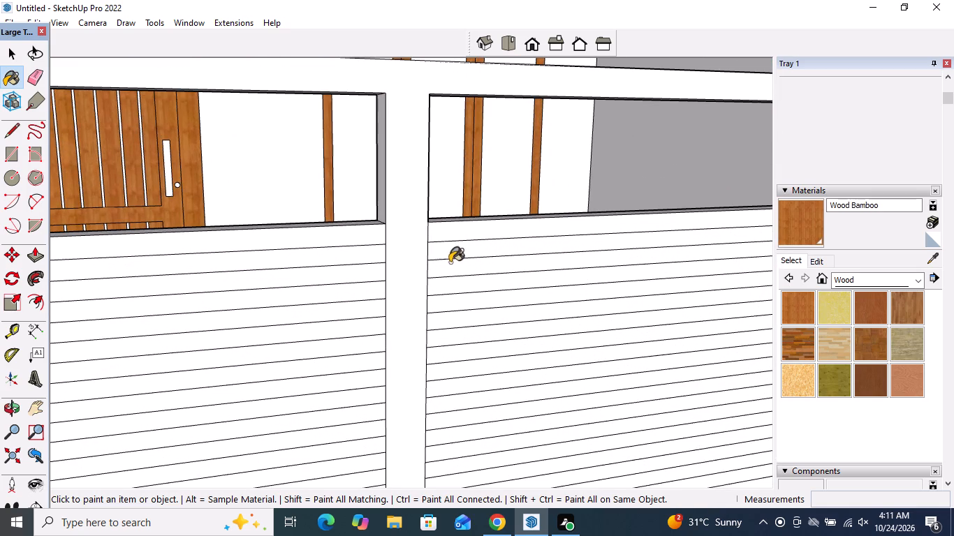
pyautogui.click(450, 270)
pyautogui.scroll(-3, 462, 236)
pyautogui.scroll(8, 471, 275)
pyautogui.moveTo(464, 269); pyautogui.dragTo(464, 282)
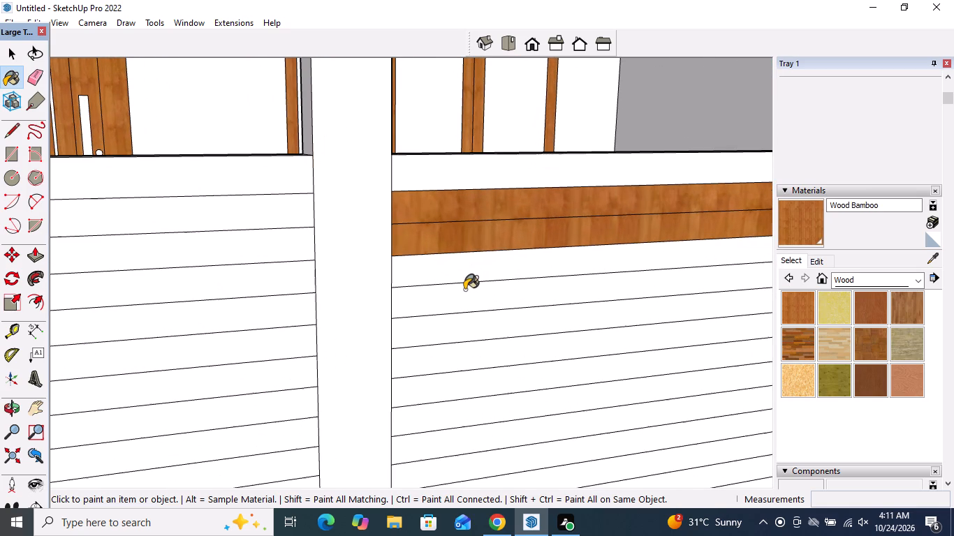
pyautogui.click(460, 286)
pyautogui.click(457, 274)
# Paint the following six strips down of the wall-side infill section Wood Bamboo.
pyautogui.scroll(-5, 457, 273)
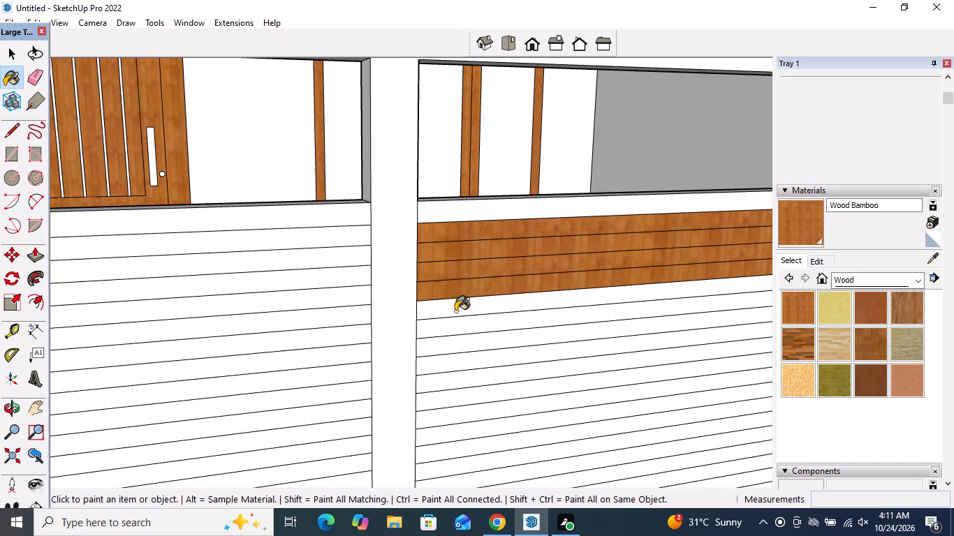
pyautogui.scroll(4, 458, 309)
pyautogui.click(459, 306)
pyautogui.click(457, 329)
pyautogui.scroll(-10, 456, 273)
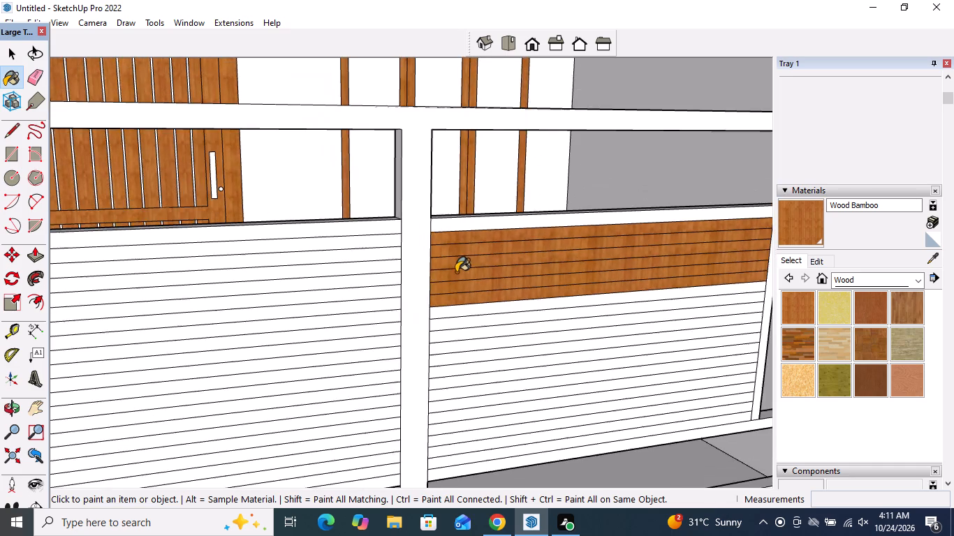
pyautogui.scroll(9, 459, 335)
pyautogui.click(469, 274)
pyautogui.click(467, 303)
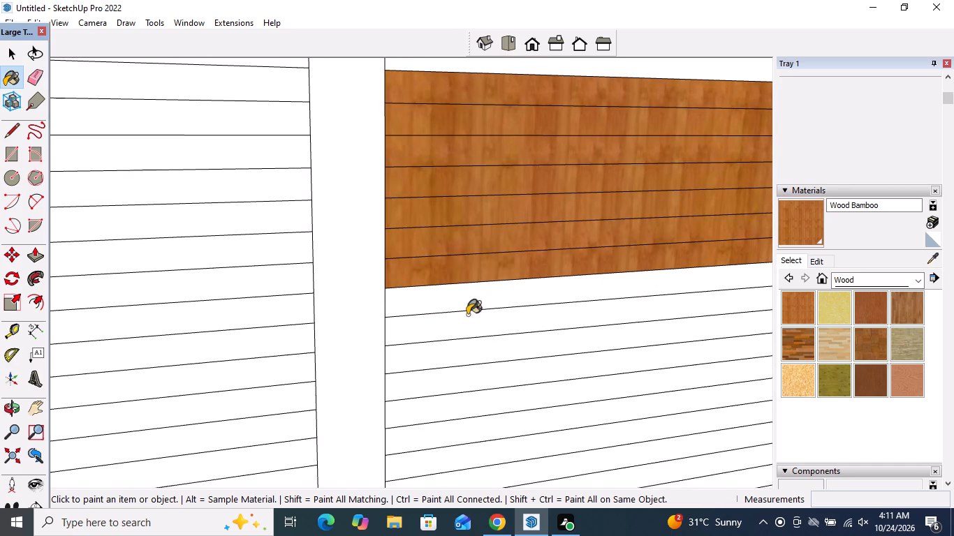
pyautogui.click(467, 322)
pyautogui.click(465, 346)
# Paint the remaining ten lower strips of the wall-side infill section Wood Bamboo, down to the lower rail.
pyautogui.scroll(-10, 437, 226)
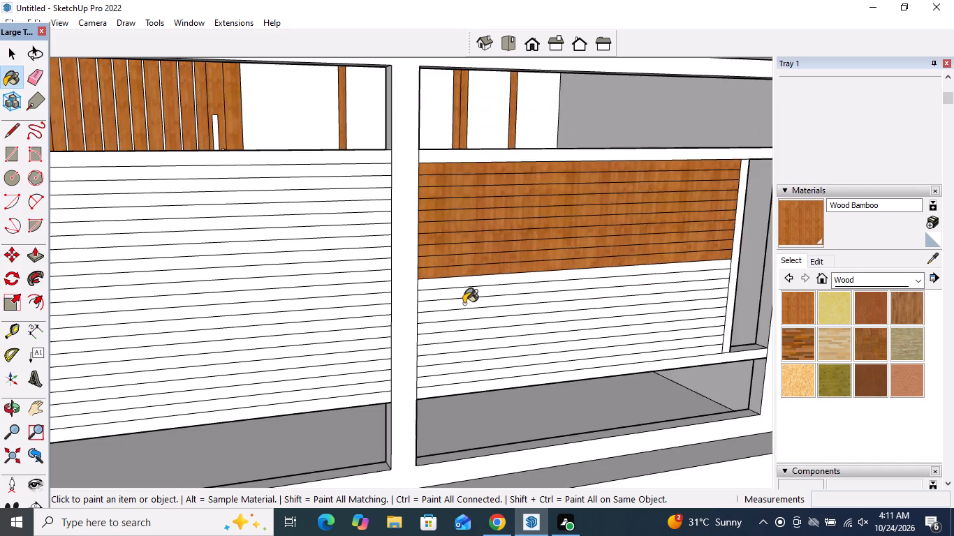
pyautogui.scroll(7, 464, 304)
pyautogui.click(453, 450)
pyautogui.click(448, 431)
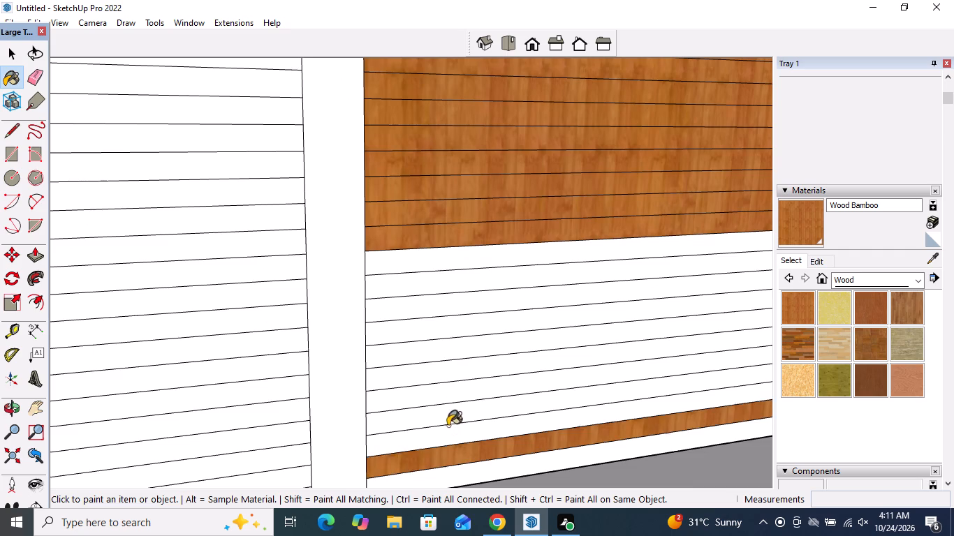
pyautogui.click(446, 410)
pyautogui.click(442, 387)
pyautogui.click(441, 373)
pyautogui.click(442, 348)
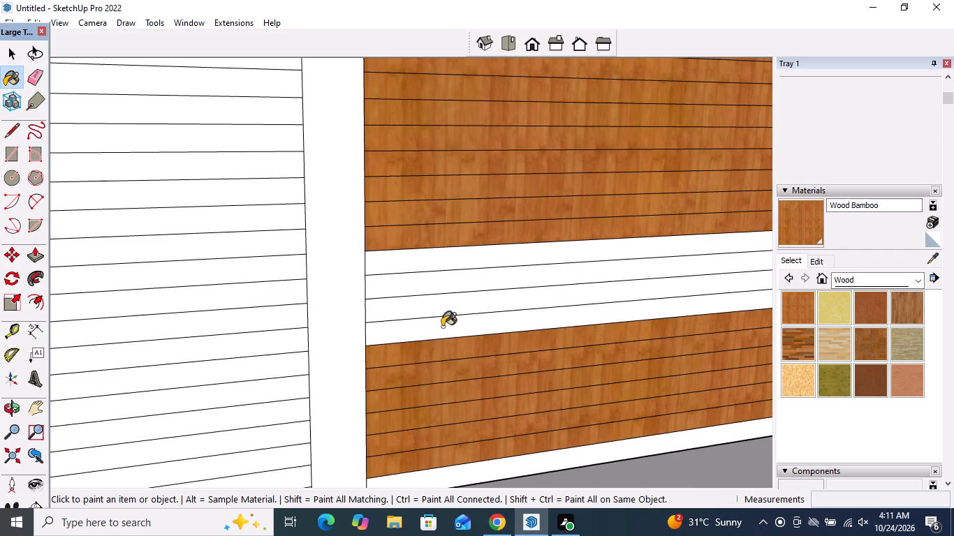
pyautogui.click(442, 324)
pyautogui.click(444, 305)
pyautogui.click(450, 283)
pyautogui.click(455, 248)
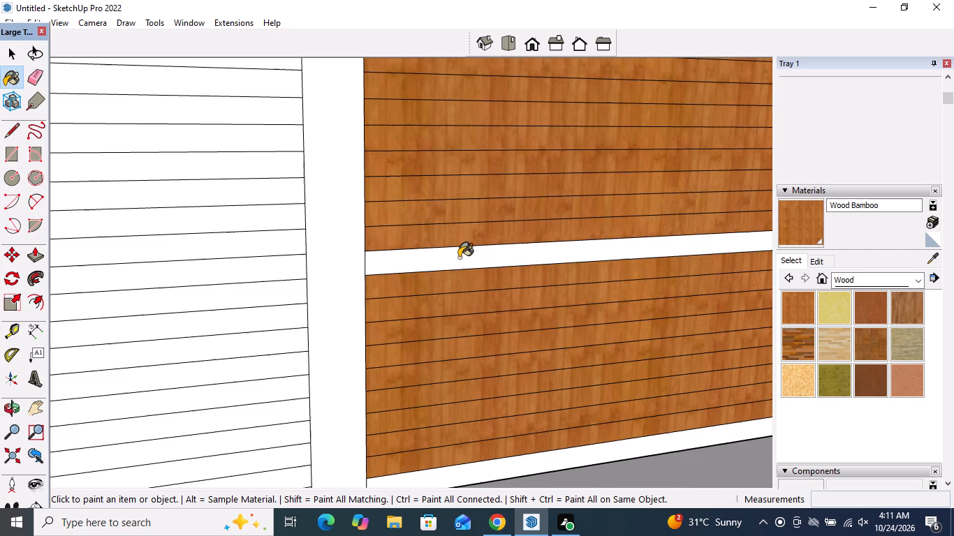
# Paint the bottom six strips of the infill section on the dark pillar's side of the centre post Wood Bamboo.
pyautogui.scroll(-12, 455, 286)
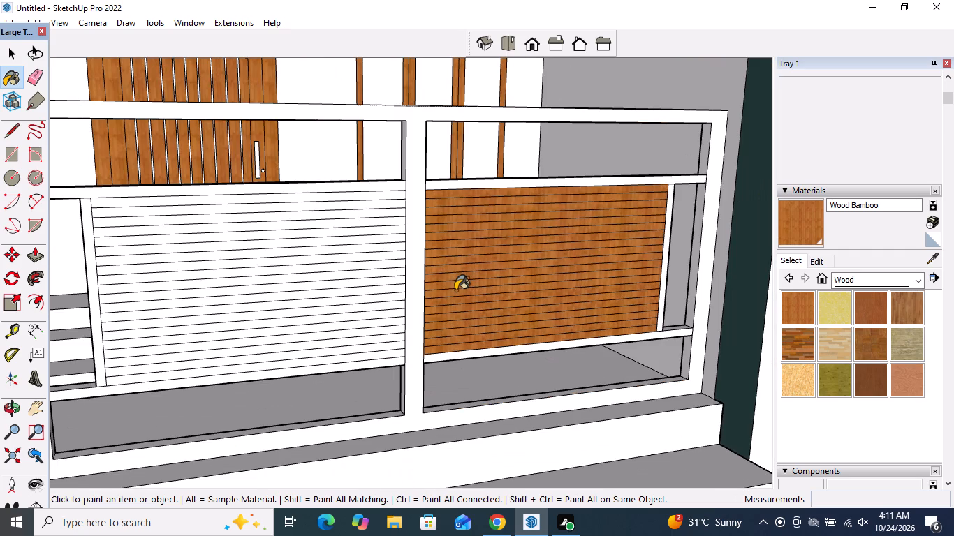
pyautogui.scroll(9, 362, 348)
pyautogui.click(395, 340)
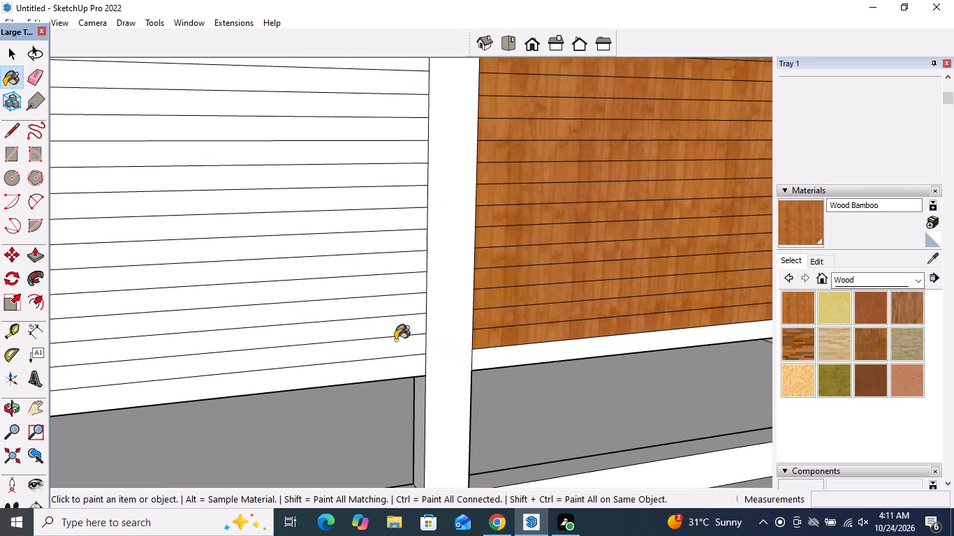
pyautogui.click(391, 328)
pyautogui.click(388, 304)
pyautogui.click(386, 288)
pyautogui.click(386, 268)
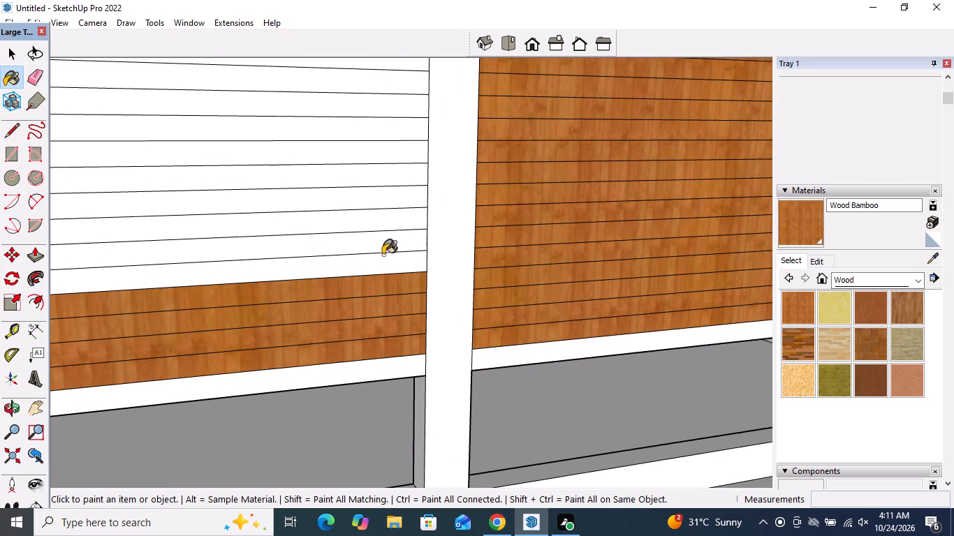
pyautogui.click(381, 251)
# Paint all remaining white strips of the pillar-side infill section Wood Bamboo, up to the middle rail.
pyautogui.scroll(-6, 366, 350)
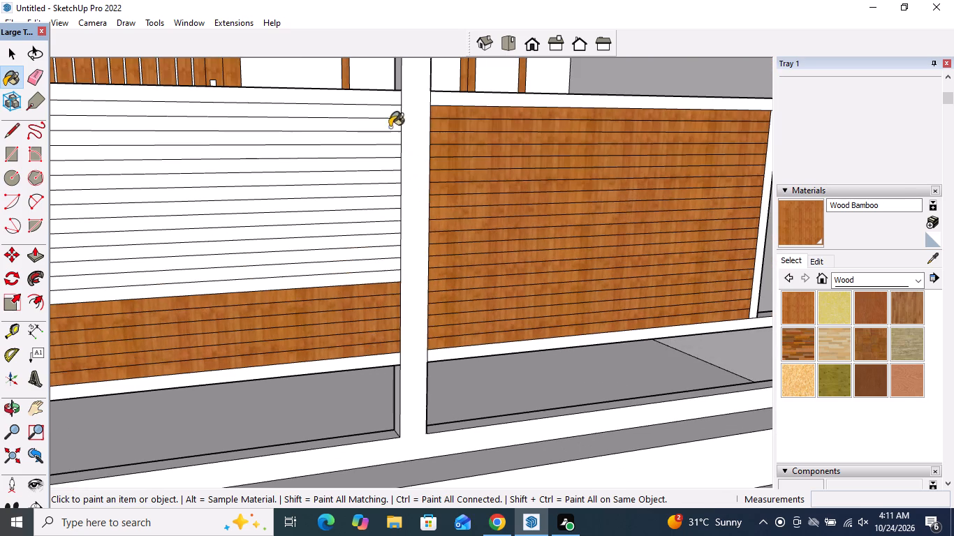
pyautogui.click(386, 116)
pyautogui.click(384, 124)
pyautogui.moveTo(384, 135); pyautogui.dragTo(383, 142)
pyautogui.click(381, 147)
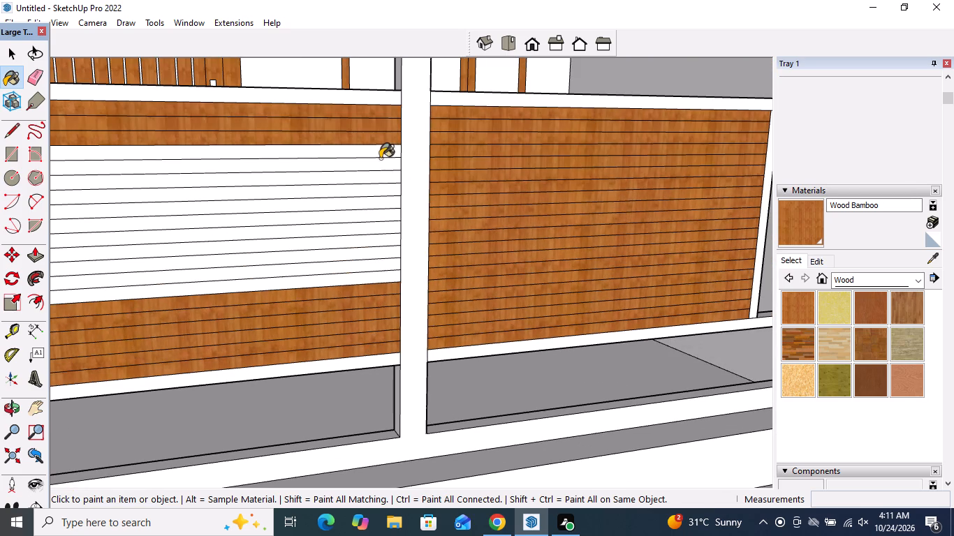
pyautogui.click(380, 160)
pyautogui.moveTo(379, 169); pyautogui.dragTo(378, 177)
pyautogui.moveTo(376, 179); pyautogui.dragTo(373, 200)
pyautogui.moveTo(373, 200); pyautogui.dragTo(365, 269)
pyautogui.click(365, 269)
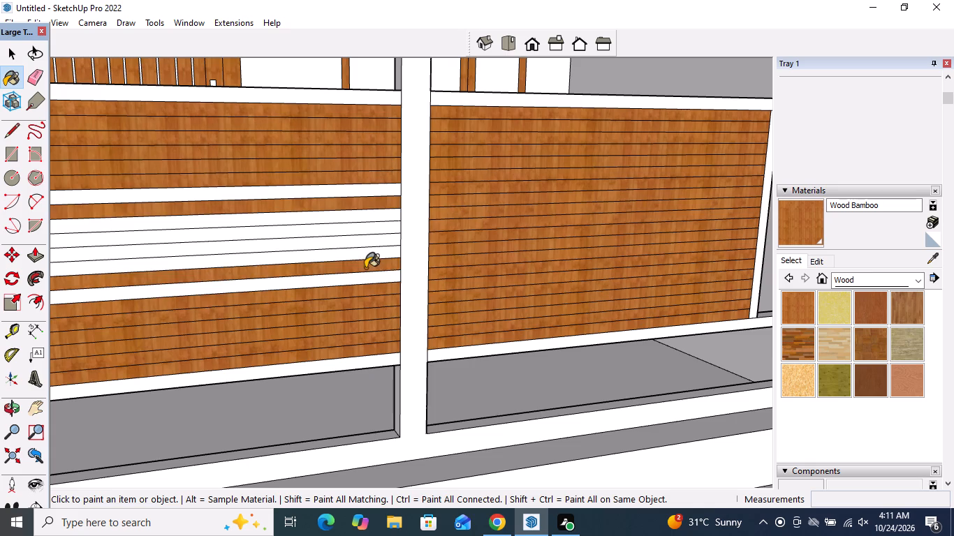
pyautogui.click(364, 248)
pyautogui.click(360, 234)
pyautogui.click(360, 201)
pyautogui.click(360, 191)
pyautogui.click(360, 190)
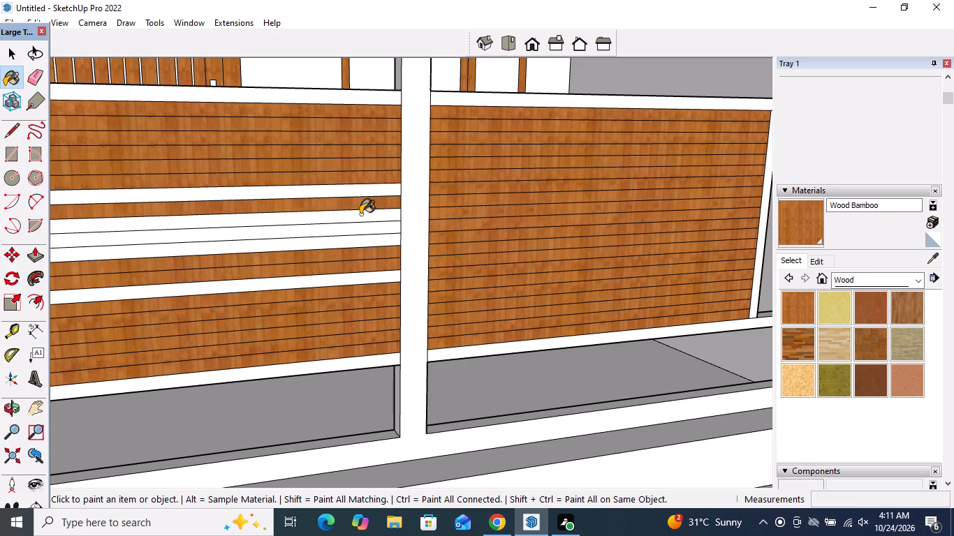
pyautogui.click(360, 214)
pyautogui.click(361, 226)
pyautogui.click(362, 240)
pyautogui.click(362, 278)
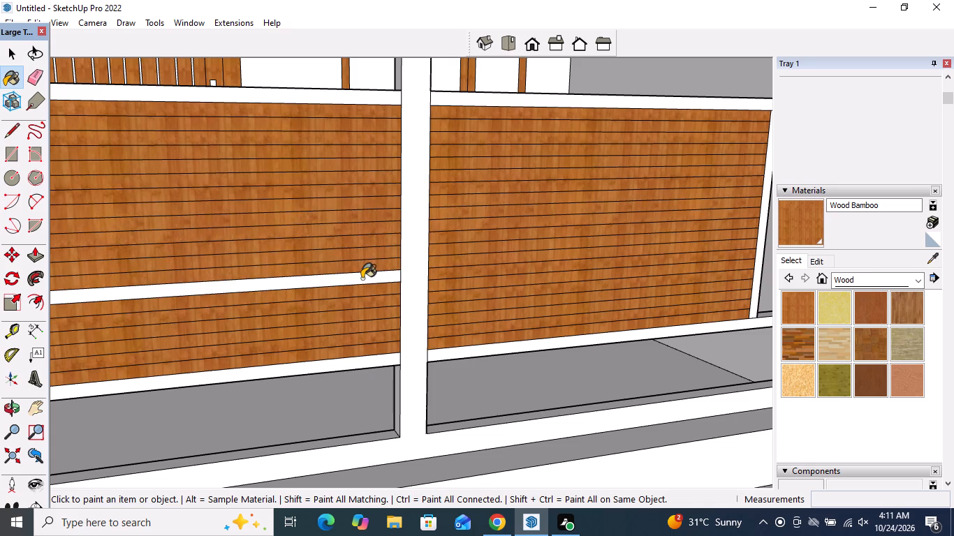
# Paint the front face of the railing's outer frame and centre post with Wood Veneer 01.
pyautogui.scroll(-9, 374, 274)
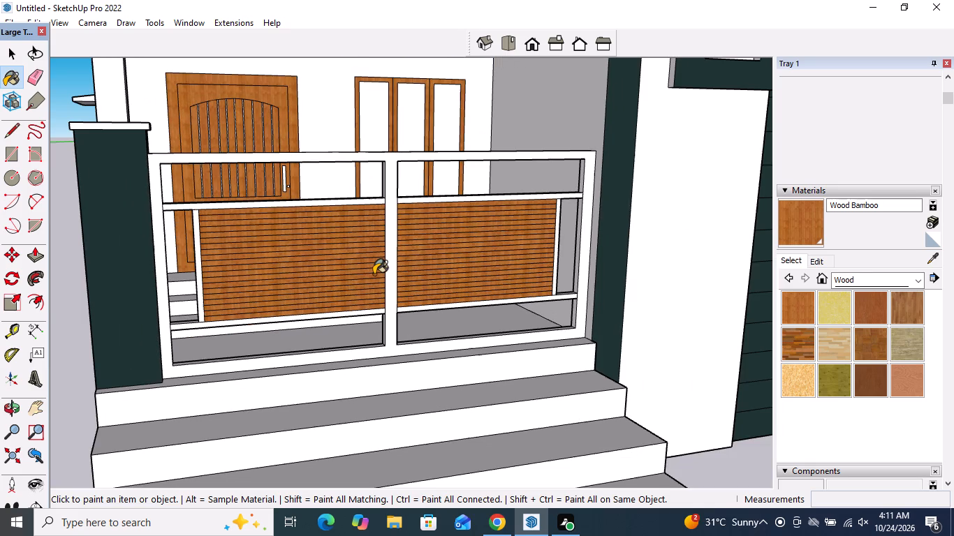
pyautogui.scroll(-5, 386, 292)
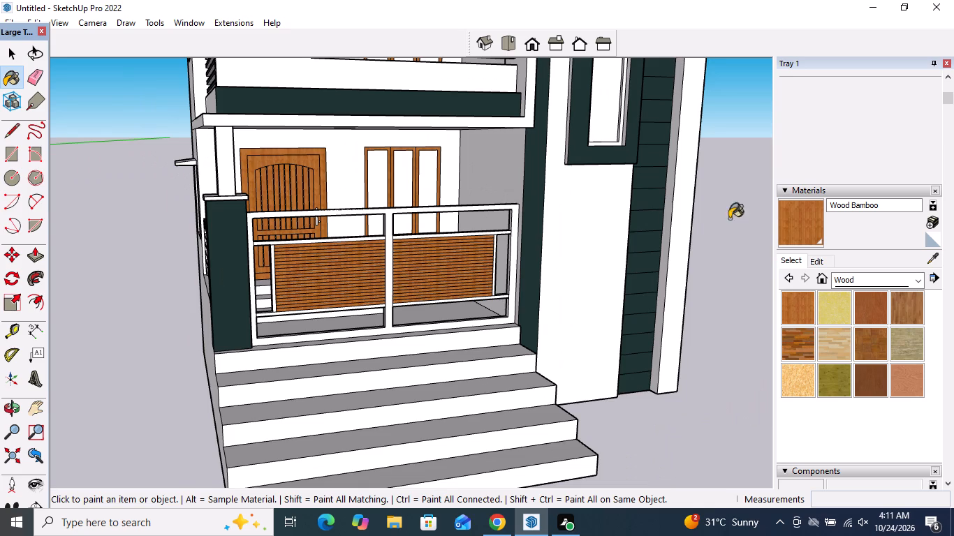
pyautogui.click(877, 375)
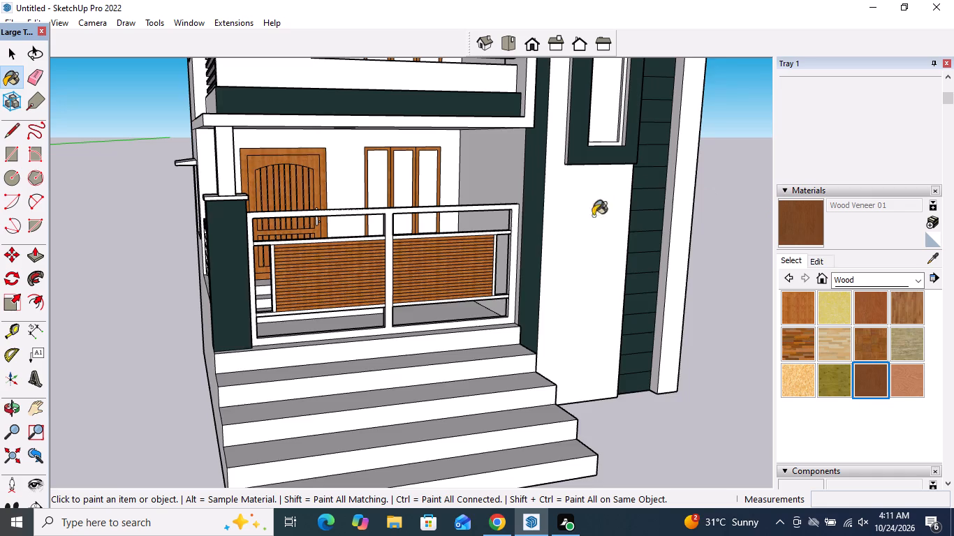
pyautogui.scroll(3, 543, 196)
pyautogui.scroll(5, 471, 228)
pyautogui.click(533, 205)
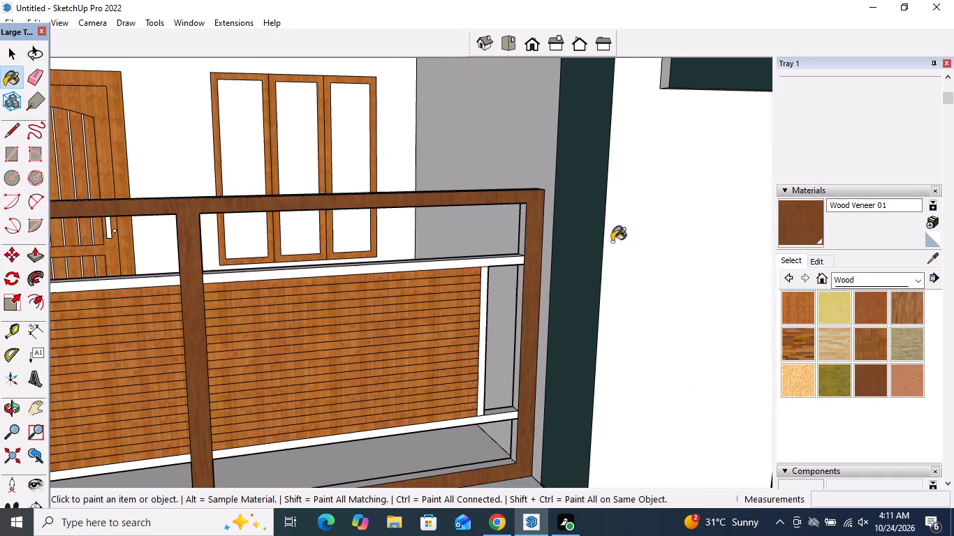
# Darken the Wood Veneer 01 material's colour to a near-black brown.
pyautogui.click(816, 261)
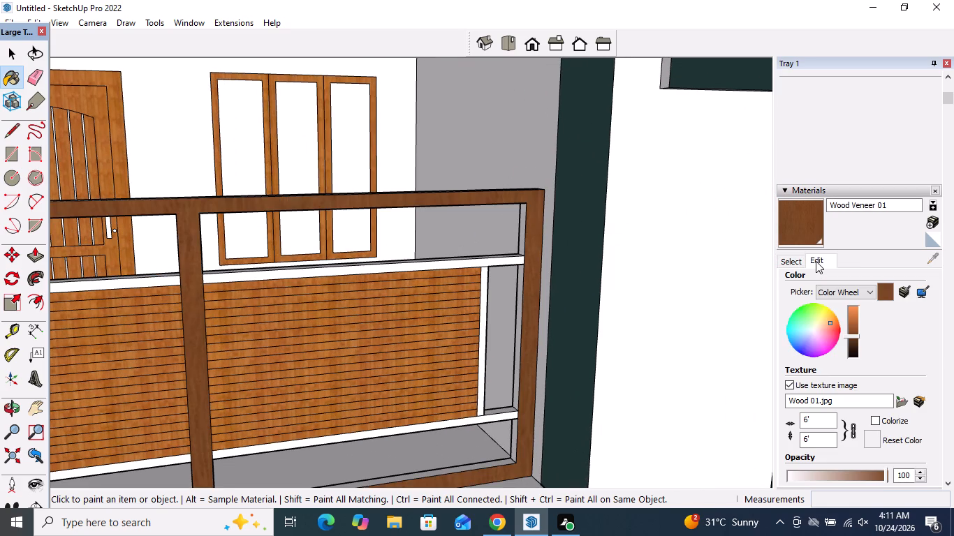
pyautogui.moveTo(850, 336); pyautogui.dragTo(850, 345)
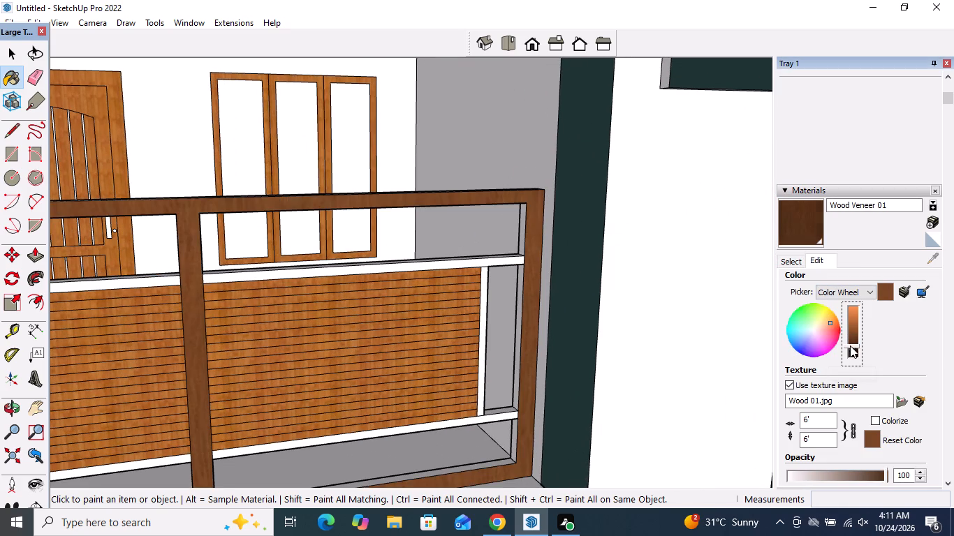
pyautogui.moveTo(850, 345); pyautogui.dragTo(851, 350)
pyautogui.scroll(-4, 513, 214)
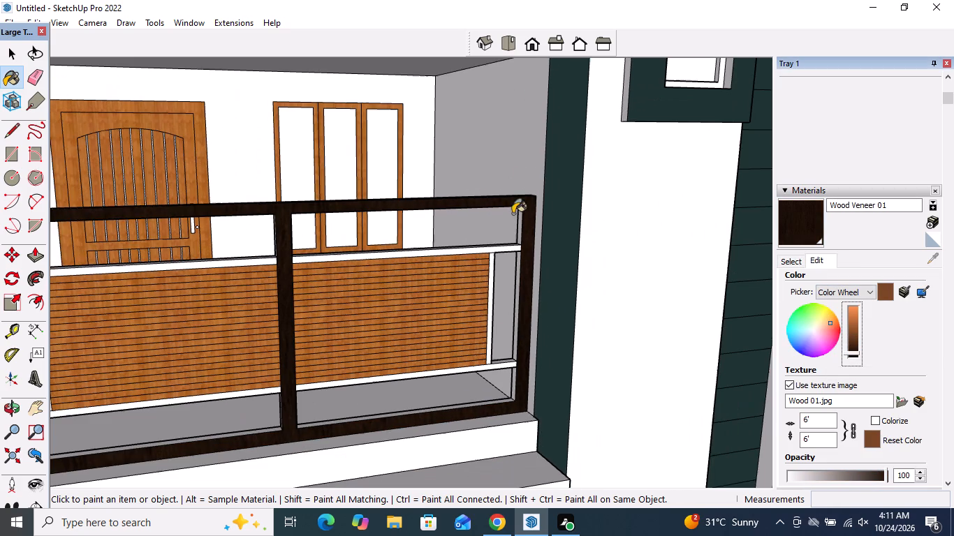
# Paint the middle rail, end stile and lower rail framing the wall-side infill section with Wood Veneer 01.
pyautogui.scroll(2, 302, 270)
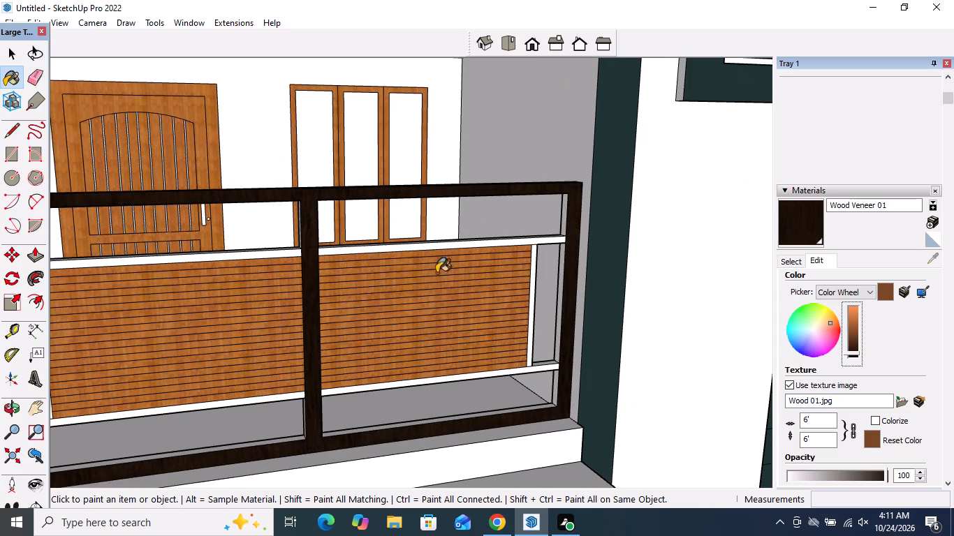
pyautogui.scroll(8, 566, 269)
pyautogui.click(519, 225)
pyautogui.click(519, 240)
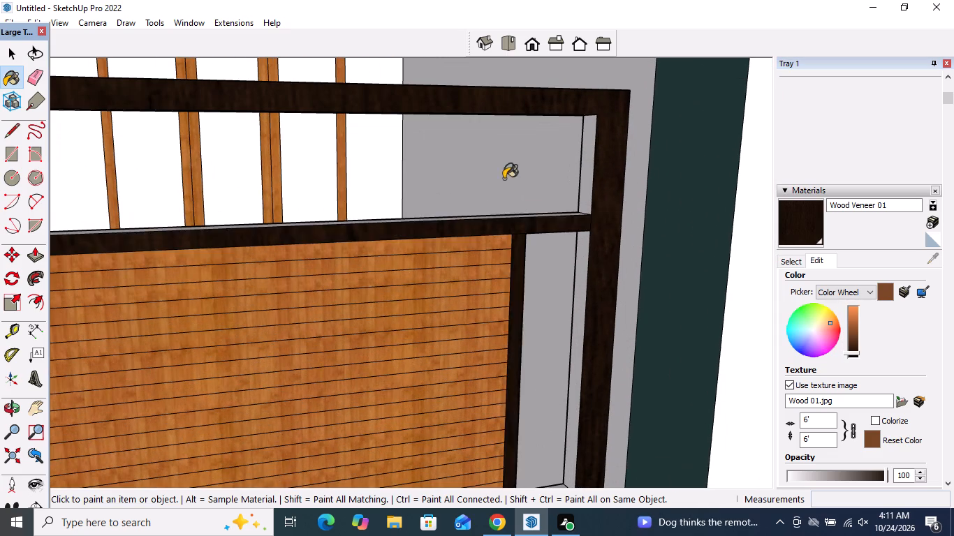
pyautogui.scroll(-5, 504, 179)
pyautogui.scroll(9, 504, 353)
pyautogui.click(531, 363)
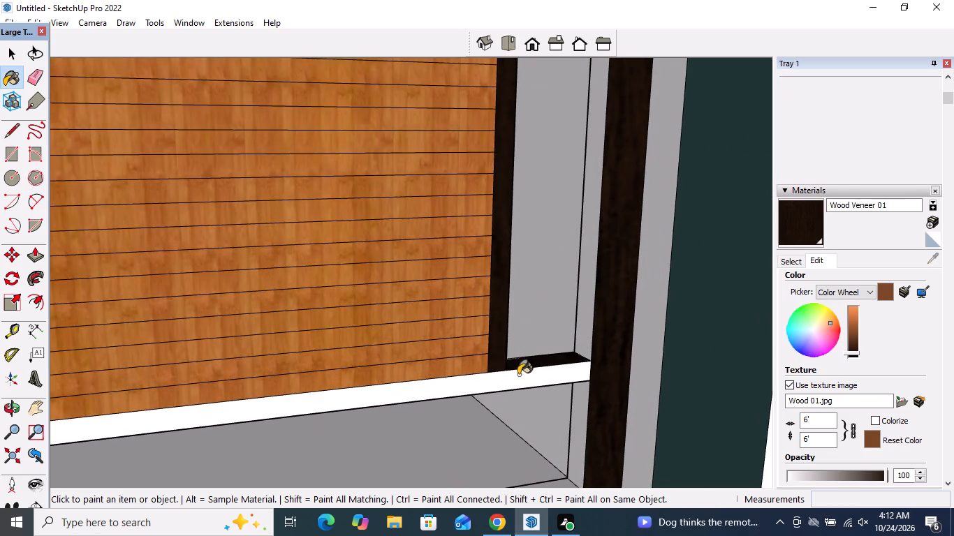
pyautogui.click(516, 378)
# Paint the front and top faces of the middle rail above the pillar-side infill section with Wood Veneer 01.
pyautogui.scroll(-11, 517, 387)
pyautogui.scroll(-4, 550, 333)
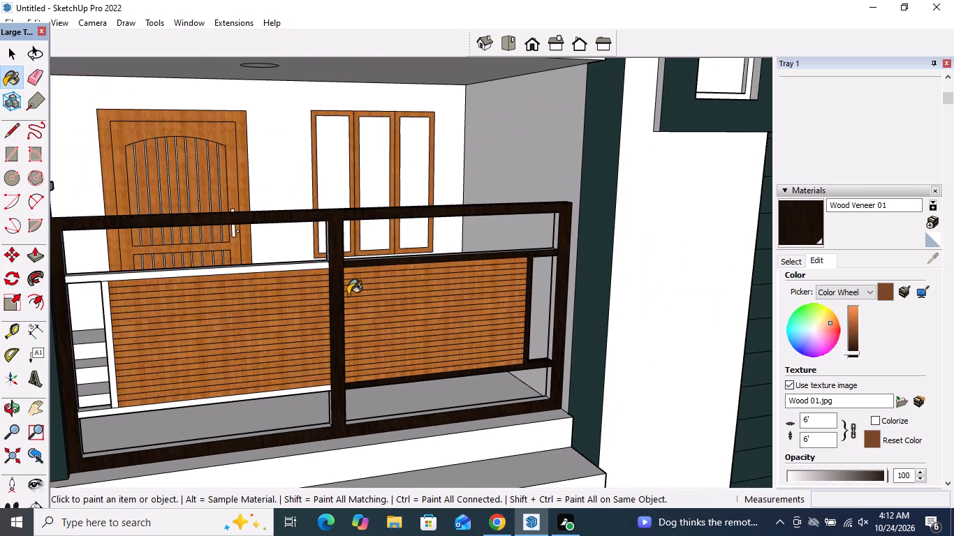
pyautogui.scroll(4, 347, 294)
pyautogui.scroll(9, 84, 292)
pyautogui.moveTo(152, 303); pyautogui.dragTo(159, 331, button='middle')
pyautogui.scroll(2, 170, 270)
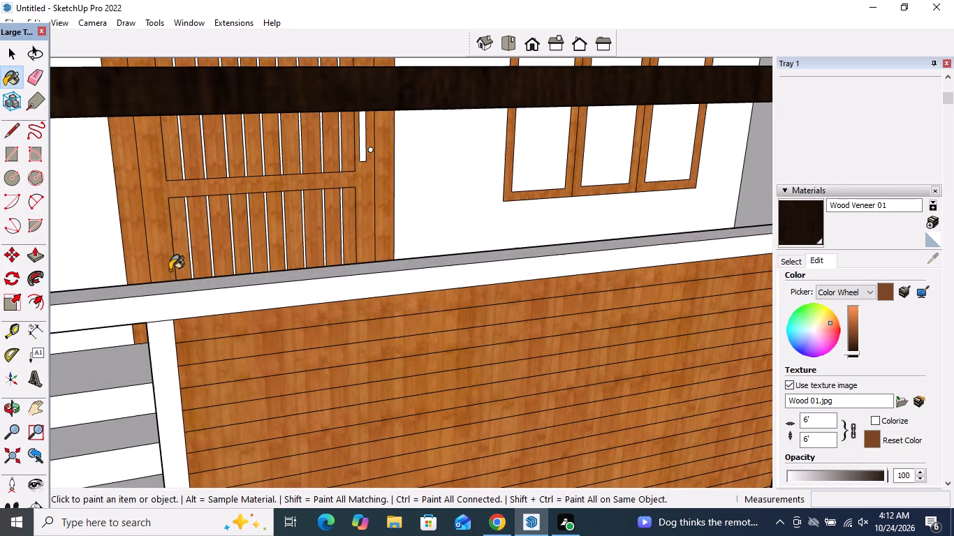
pyautogui.moveTo(171, 292); pyautogui.dragTo(171, 304)
pyautogui.click(173, 327)
pyautogui.click(170, 292)
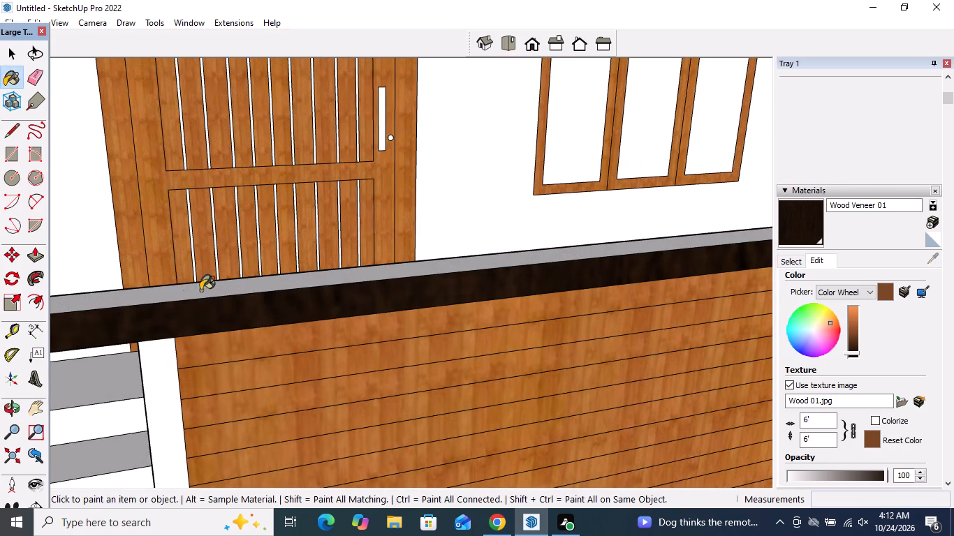
# Paint the centre post's upper side face and the top faces of the top rail and wall-side middle rail with Wood Veneer 01.
pyautogui.scroll(-5, 278, 232)
pyautogui.scroll(4, 559, 204)
pyautogui.click(573, 187)
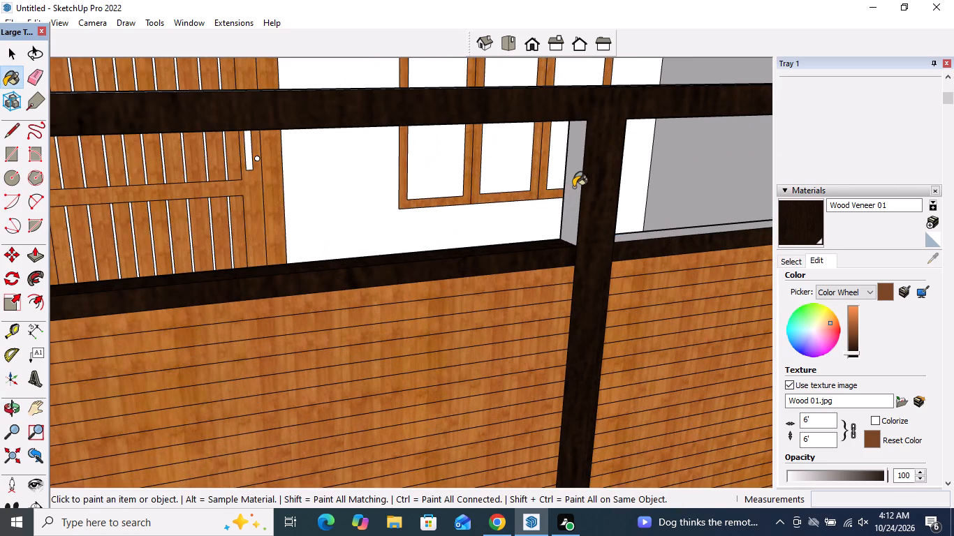
pyautogui.scroll(-5, 564, 263)
pyautogui.moveTo(557, 167); pyautogui.dragTo(561, 246, button='middle')
pyautogui.scroll(3, 564, 241)
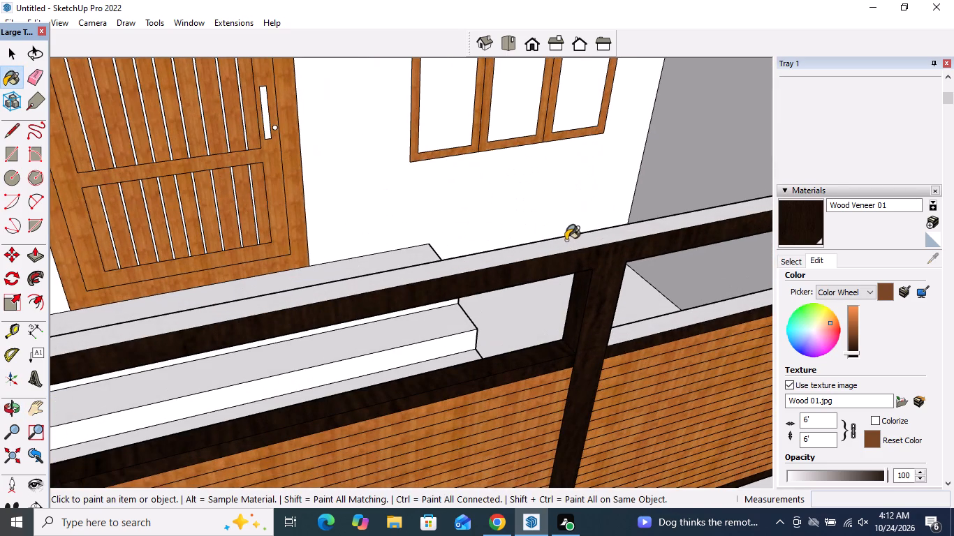
pyautogui.click(566, 240)
pyautogui.click(658, 323)
pyautogui.scroll(-5, 594, 224)
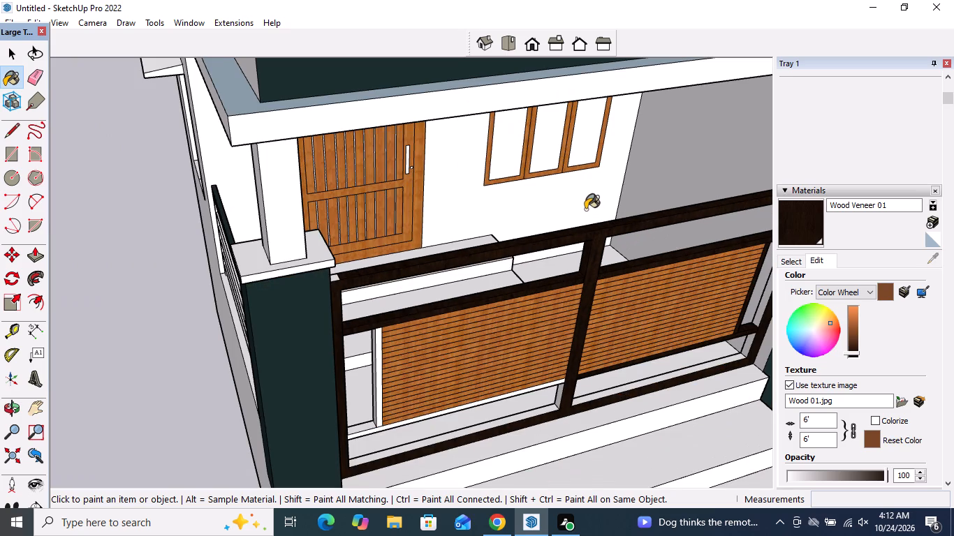
# Paint the top of the railing's outer frame at its pillar end and its wall end with Wood Veneer 01.
pyautogui.moveTo(485, 271); pyautogui.dragTo(333, 271, button='middle')
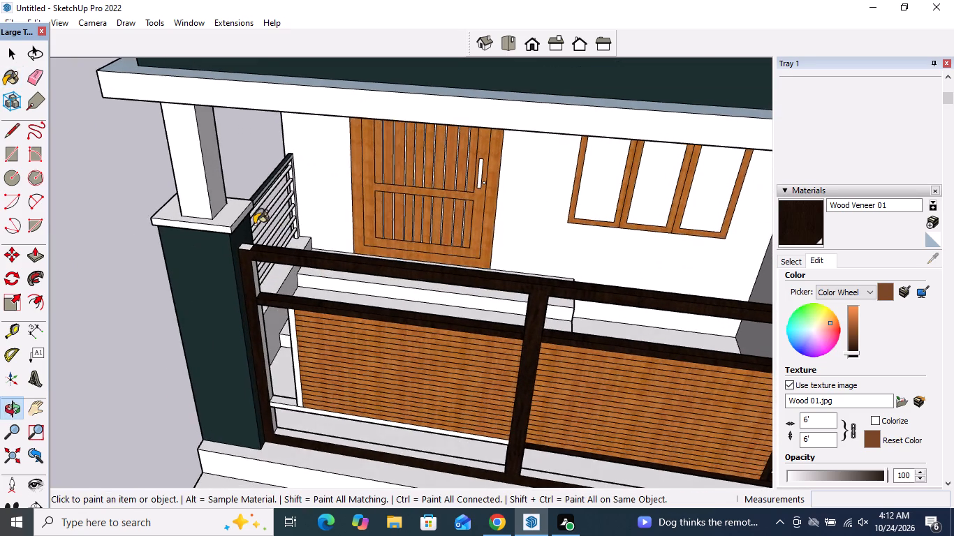
pyautogui.scroll(5, 251, 224)
pyautogui.click(249, 256)
pyautogui.scroll(-10, 279, 240)
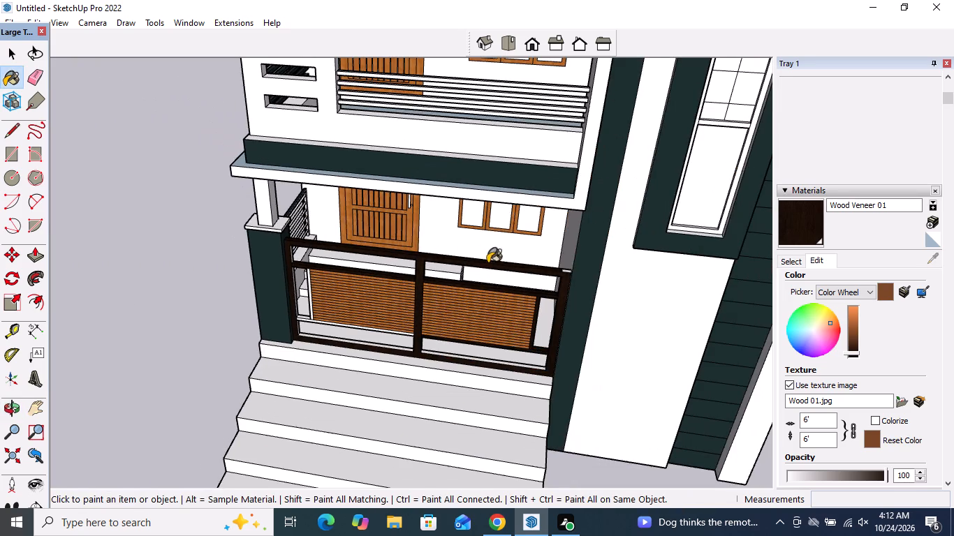
pyautogui.scroll(4, 537, 276)
pyautogui.scroll(5, 596, 275)
pyautogui.click(568, 266)
pyautogui.scroll(-5, 567, 284)
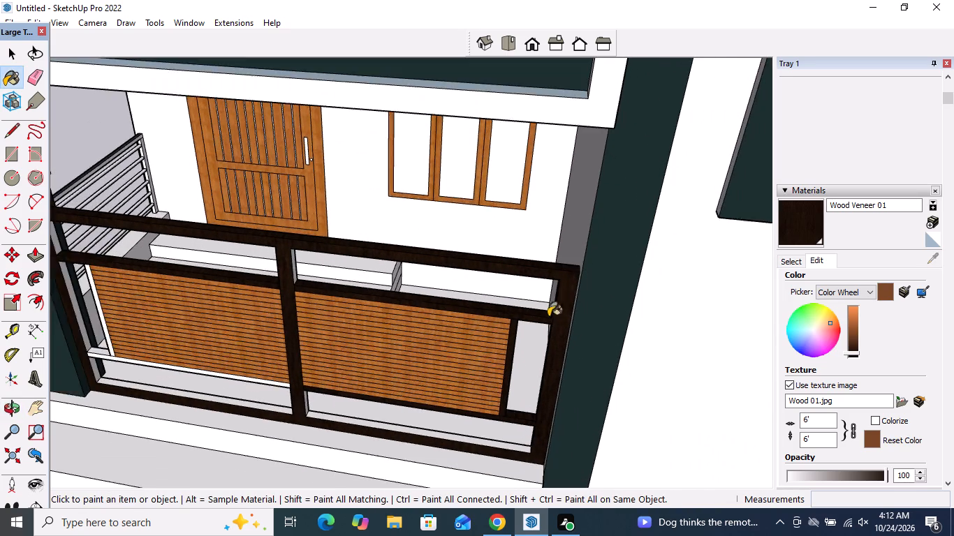
# Paint the wall-side end post's inner faces below the middle rail and the bottom rail's top face with Wood Veneer 01.
pyautogui.moveTo(545, 321); pyautogui.dragTo(629, 199, button='middle')
pyautogui.scroll(5, 554, 349)
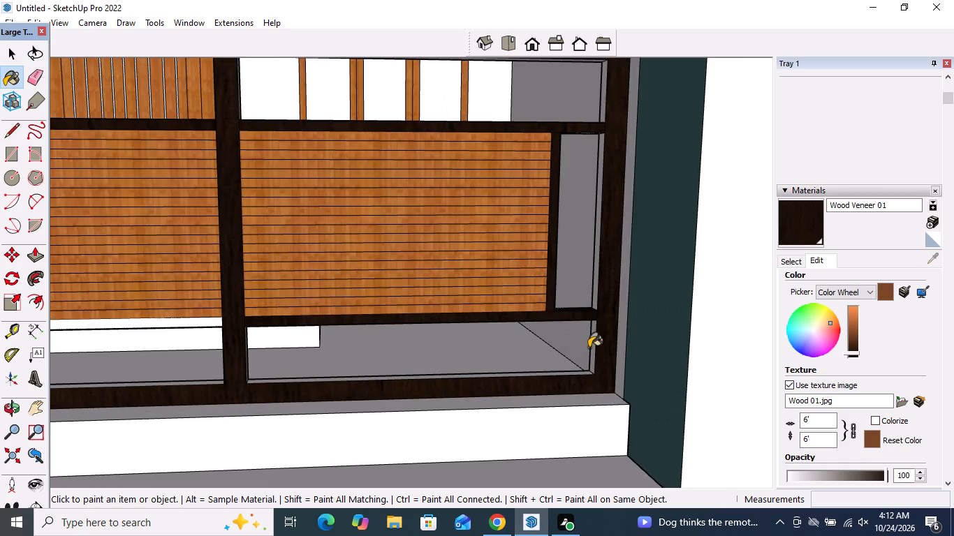
pyautogui.scroll(8, 589, 348)
pyautogui.click(595, 333)
pyautogui.click(600, 233)
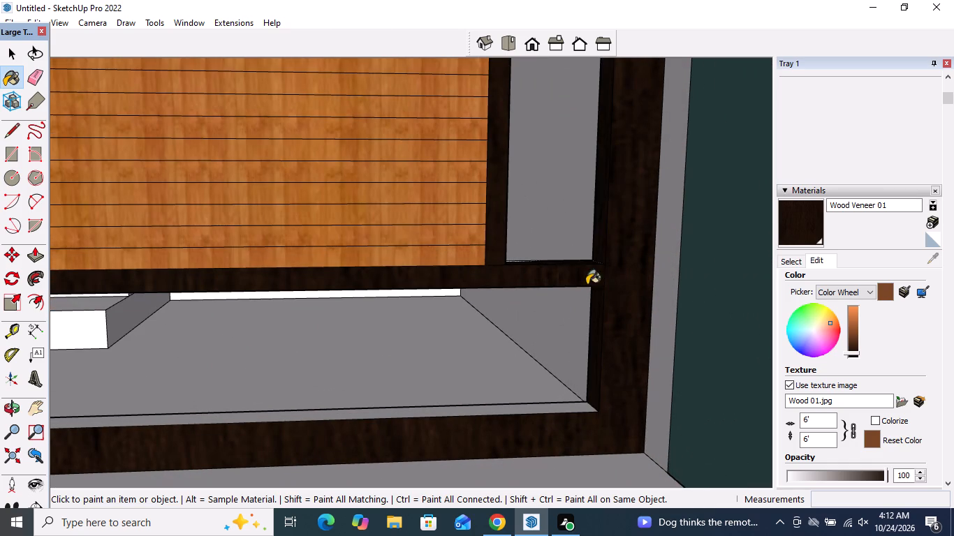
pyautogui.click(571, 409)
pyautogui.scroll(-13, 594, 411)
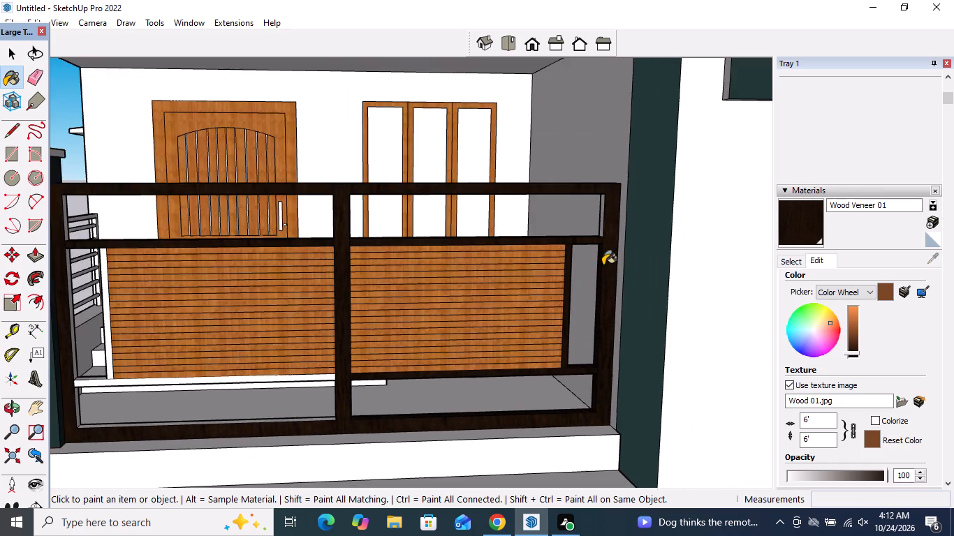
# Paint the wall-side end post's upper inner face and the undersides of the top and middle rails there with Wood Veneer 01.
pyautogui.scroll(10, 603, 223)
pyautogui.click(603, 209)
pyautogui.moveTo(600, 262); pyautogui.dragTo(602, 119, button='middle')
pyautogui.scroll(3, 563, 141)
pyautogui.click(562, 156)
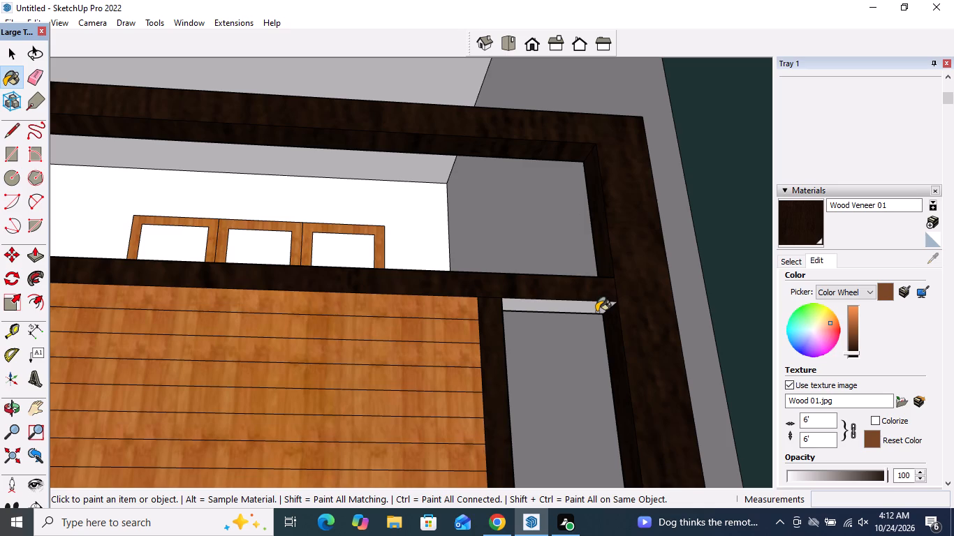
pyautogui.click(596, 311)
# Paint the pillar-side undersides of the top and middle rails and the end post's upper inner face with Wood Veneer 01.
pyautogui.scroll(-17, 581, 214)
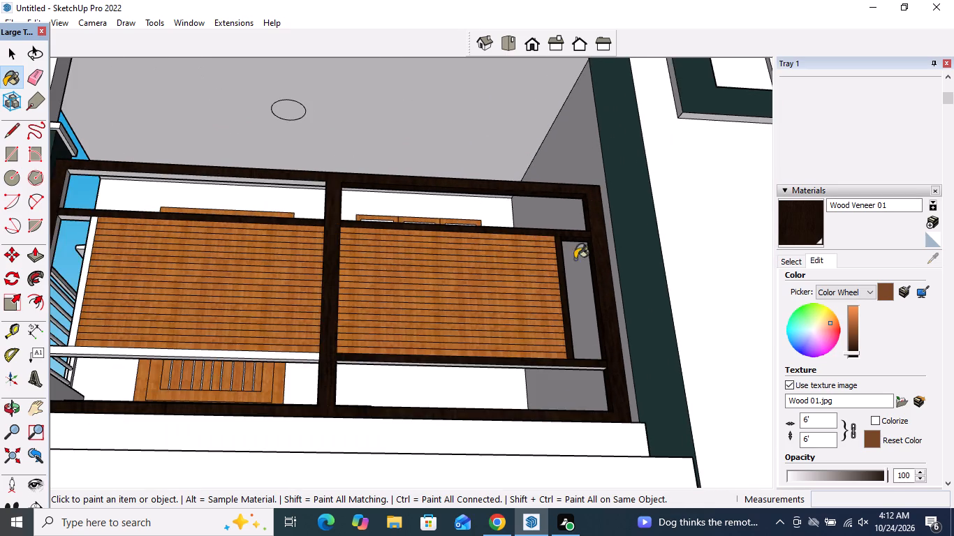
pyautogui.scroll(-5, 583, 271)
pyautogui.scroll(12, 274, 217)
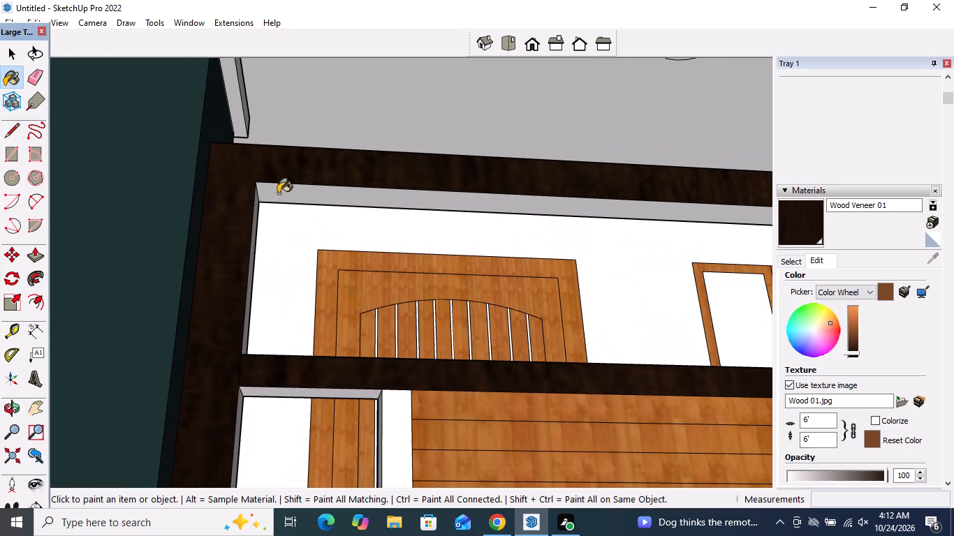
pyautogui.click(278, 193)
pyautogui.moveTo(267, 214); pyautogui.dragTo(244, 219, button='middle')
pyautogui.click(159, 269)
pyautogui.scroll(-3, 249, 191)
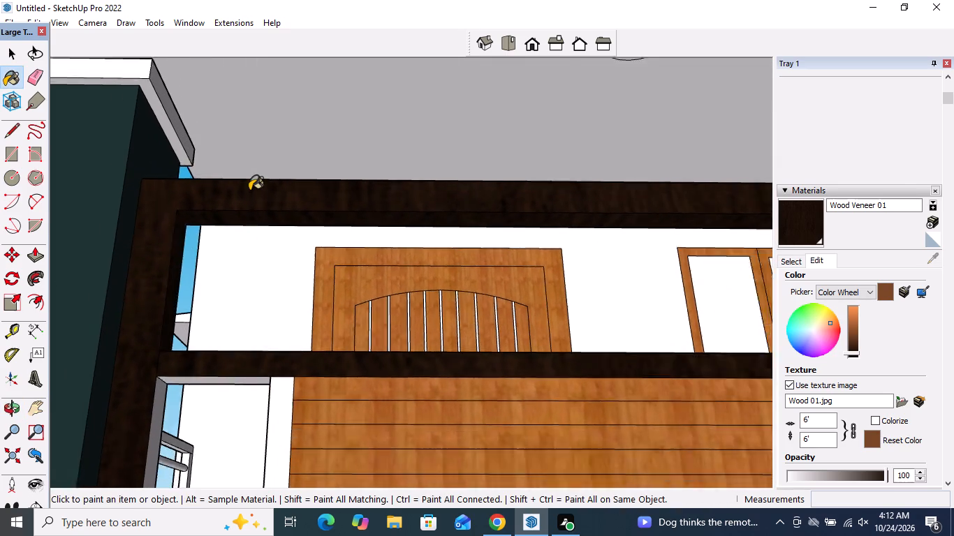
pyautogui.scroll(-3, 249, 191)
pyautogui.scroll(5, 244, 320)
pyautogui.click(243, 318)
pyautogui.scroll(-13, 323, 296)
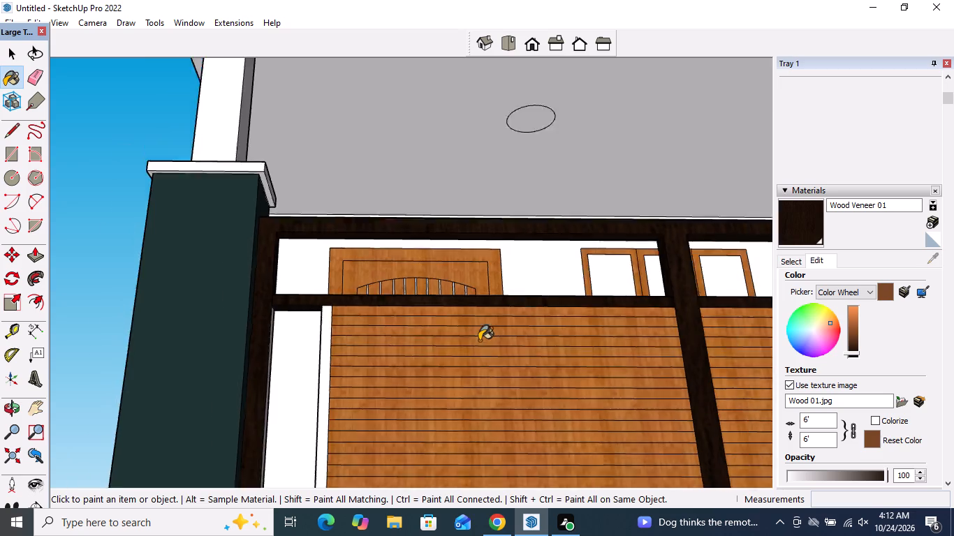
# Paint the pillar-side end post's inner face beside the infill and the centre post's wall-facing upper side with Wood Veneer 01.
pyautogui.scroll(-2, 479, 341)
pyautogui.moveTo(571, 309); pyautogui.dragTo(384, 346, button='middle')
pyautogui.scroll(4, 213, 387)
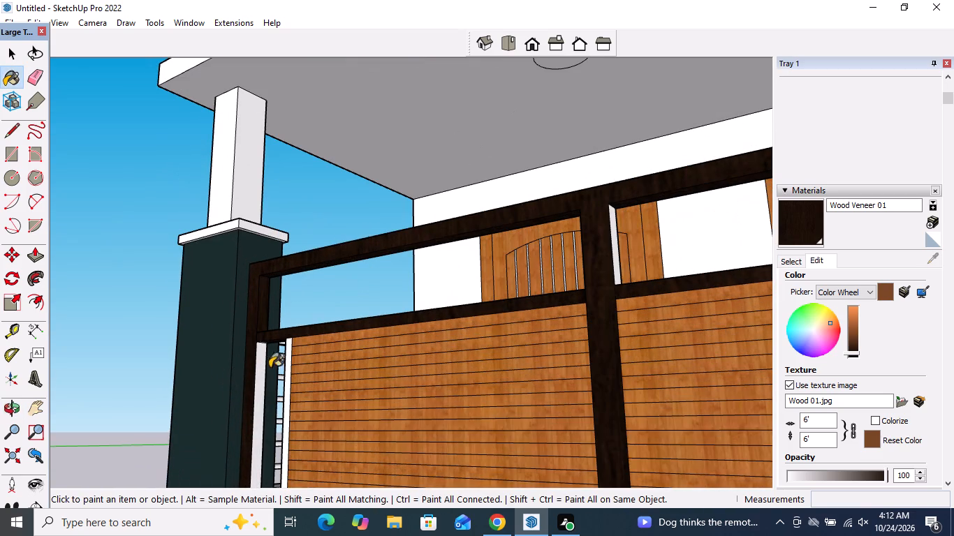
pyautogui.click(260, 368)
pyautogui.scroll(-4, 321, 345)
pyautogui.scroll(4, 516, 301)
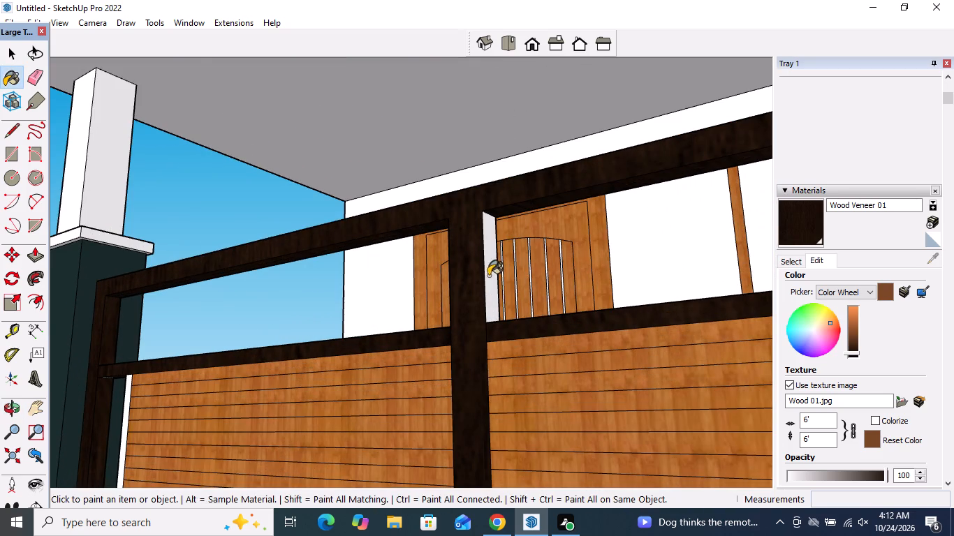
pyautogui.click(488, 275)
pyautogui.scroll(-4, 476, 336)
# Paint the pillar-side infill's end stile, front and side, and the lower rail's front face with Wood Veneer 01.
pyautogui.moveTo(464, 341); pyautogui.dragTo(726, 355, button='middle')
pyautogui.scroll(-1, 724, 355)
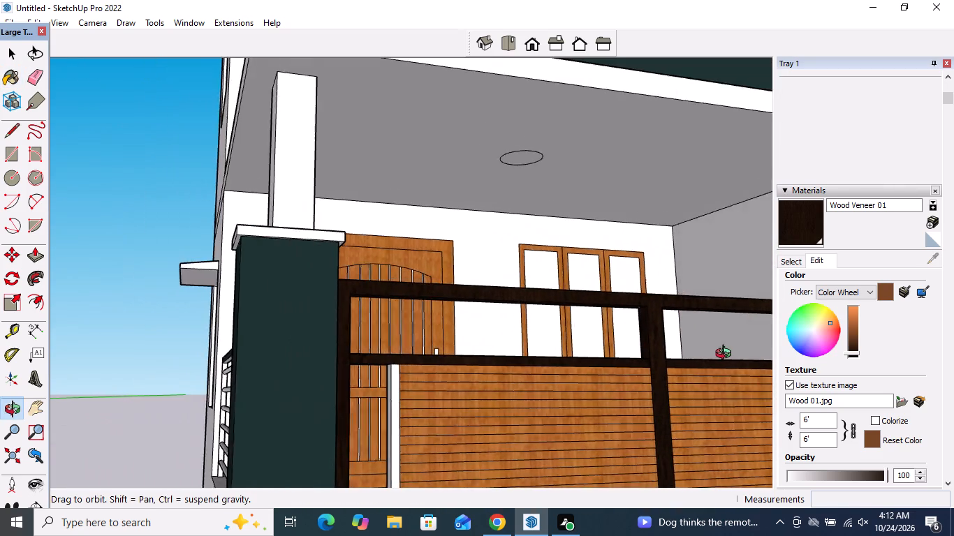
pyautogui.scroll(-5, 634, 293)
pyautogui.scroll(12, 508, 429)
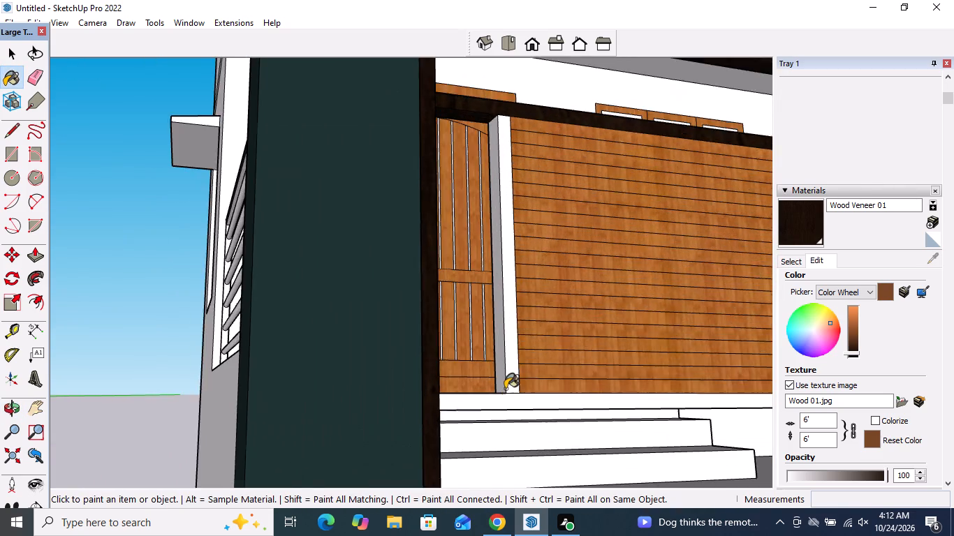
pyautogui.scroll(2, 505, 389)
pyautogui.click(522, 370)
pyautogui.click(499, 369)
pyautogui.click(511, 410)
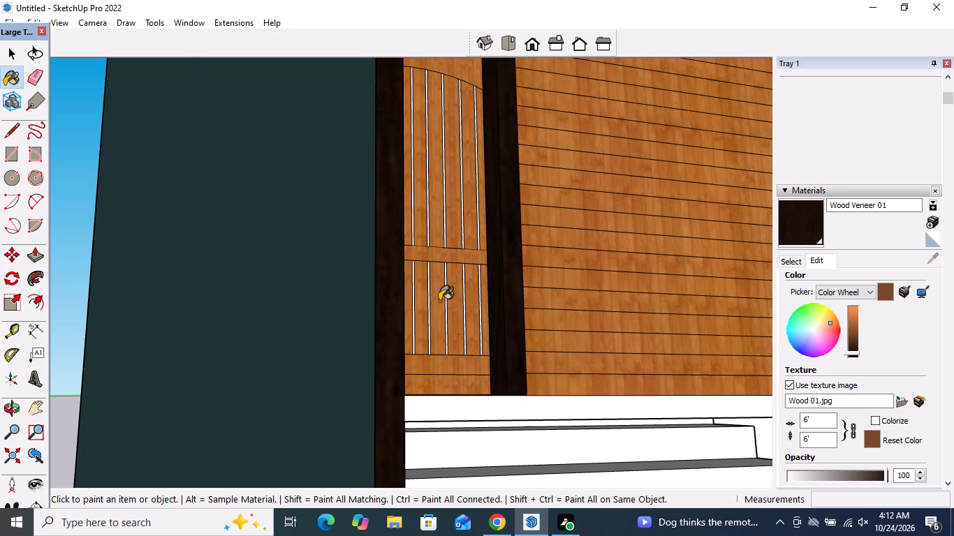
# Paint the undersides of the lower rail and the centre post's side face below it with Wood Veneer 01.
pyautogui.scroll(-5, 438, 295)
pyautogui.moveTo(486, 363); pyautogui.dragTo(469, 267, button='middle')
pyautogui.moveTo(450, 246); pyautogui.dragTo(402, 322, button='middle')
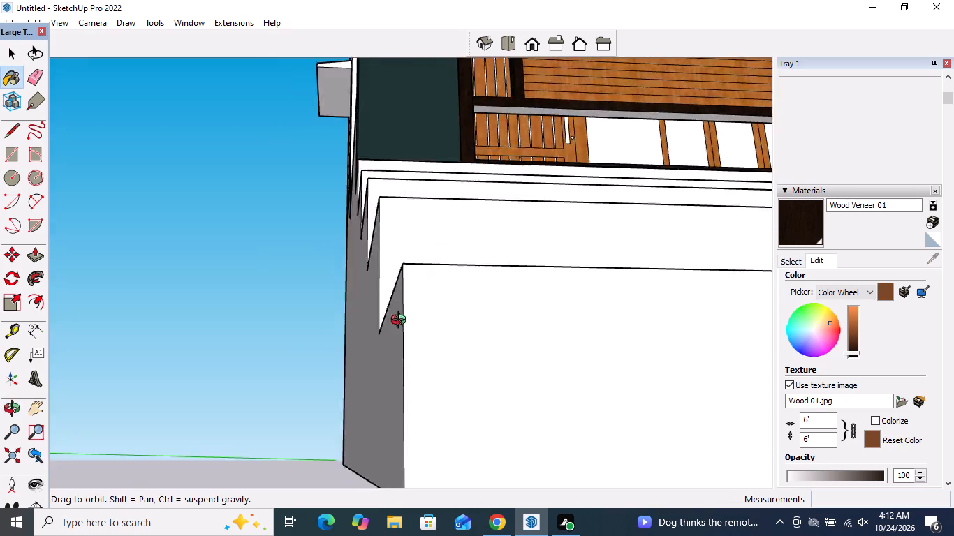
pyautogui.moveTo(402, 322); pyautogui.dragTo(365, 332, button='middle')
pyautogui.scroll(-11, 361, 355)
pyautogui.scroll(8, 437, 373)
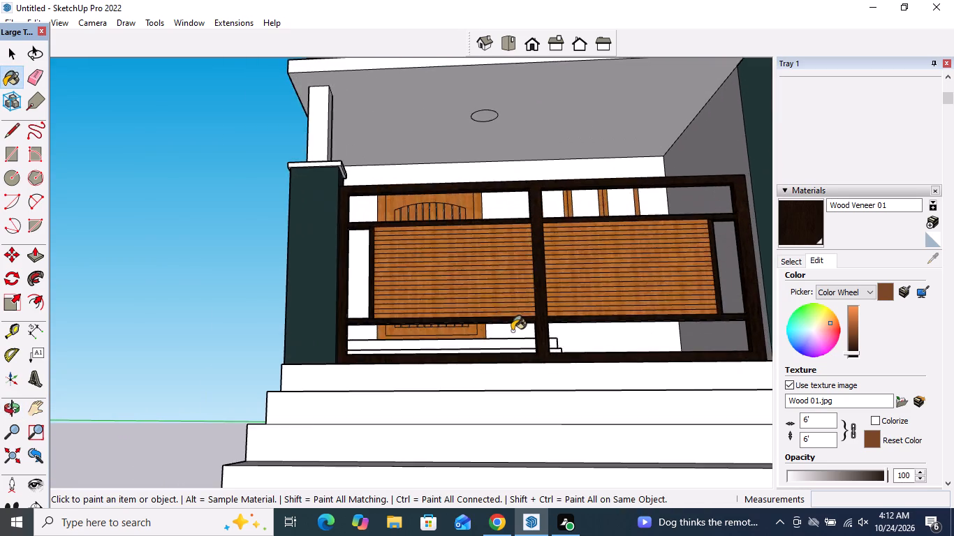
pyautogui.scroll(1, 514, 330)
pyautogui.moveTo(515, 329); pyautogui.dragTo(524, 291, button='middle')
pyautogui.scroll(14, 527, 290)
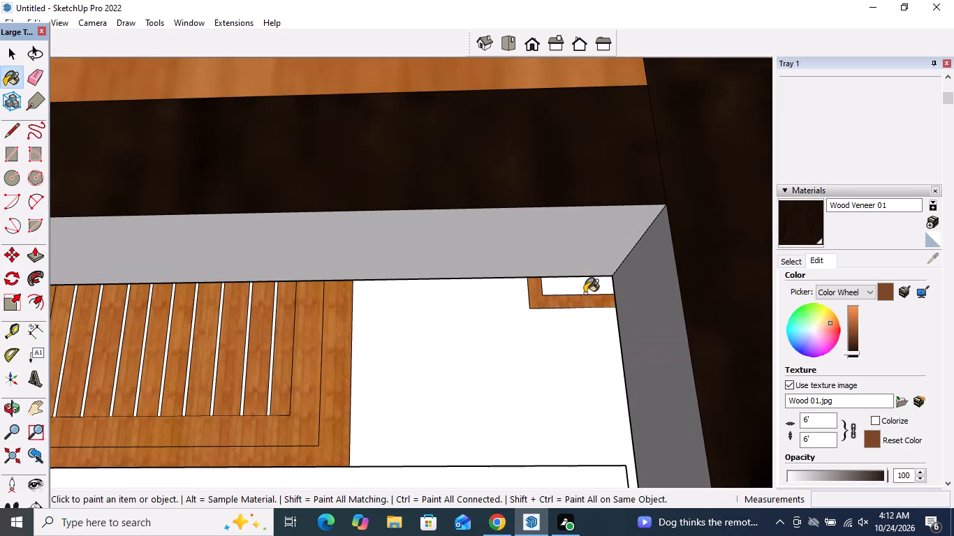
pyautogui.click(611, 252)
pyautogui.click(645, 309)
pyautogui.scroll(-15, 501, 248)
pyautogui.scroll(4, 589, 244)
pyautogui.click(649, 241)
pyautogui.scroll(-6, 513, 292)
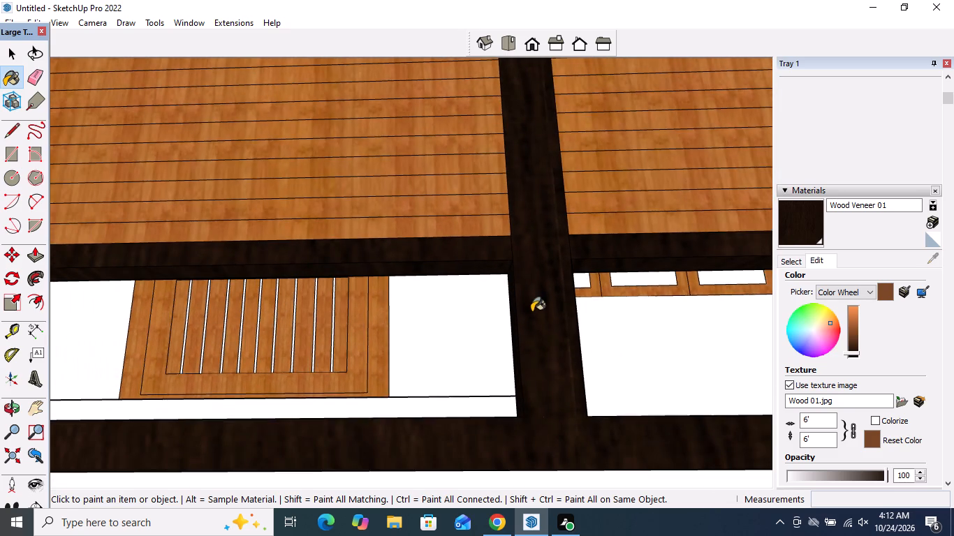
# Paint the pillar-side bottom rail's top face and the lower rail's top face in the gap beside the pillar with Wood Veneer 01.
pyautogui.moveTo(531, 312); pyautogui.dragTo(568, 362, button='middle')
pyautogui.scroll(-12, 522, 269)
pyautogui.moveTo(522, 278); pyautogui.dragTo(545, 453, button='middle')
pyautogui.scroll(5, 519, 425)
pyautogui.click(504, 416)
pyautogui.scroll(-6, 478, 407)
pyautogui.moveTo(453, 403); pyautogui.dragTo(327, 401, button='middle')
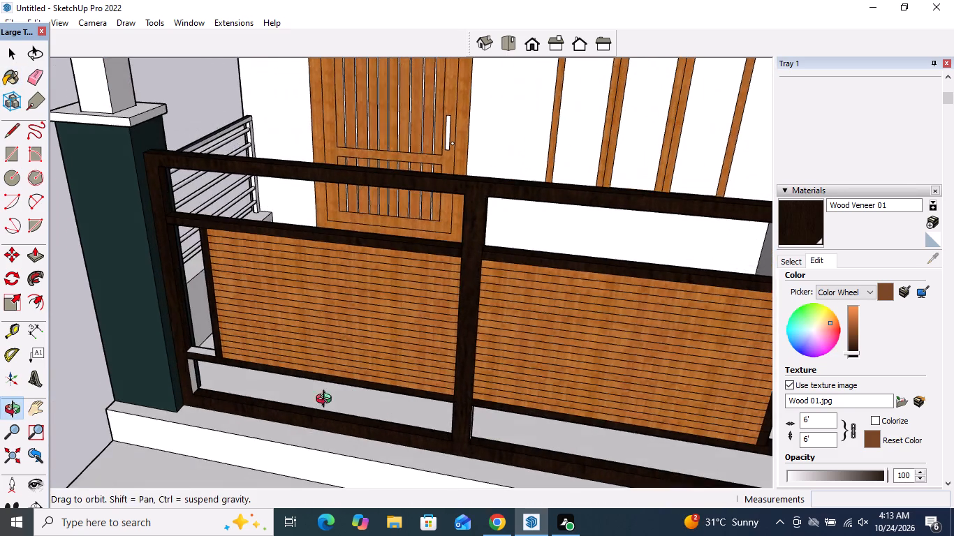
pyautogui.moveTo(327, 401); pyautogui.dragTo(325, 401, button='middle')
pyautogui.scroll(9, 229, 384)
pyautogui.click(184, 357)
pyautogui.click(184, 309)
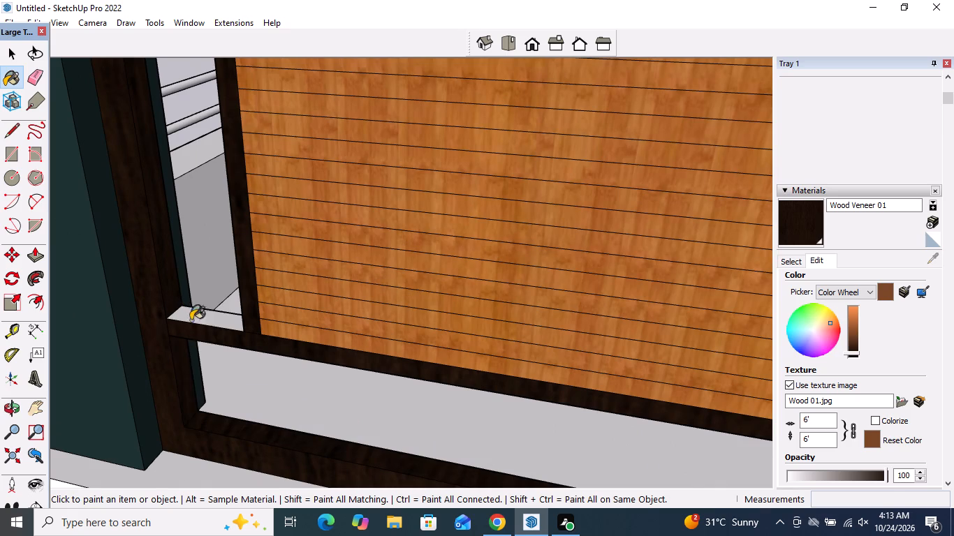
pyautogui.scroll(-12, 199, 348)
pyautogui.scroll(3, 700, 442)
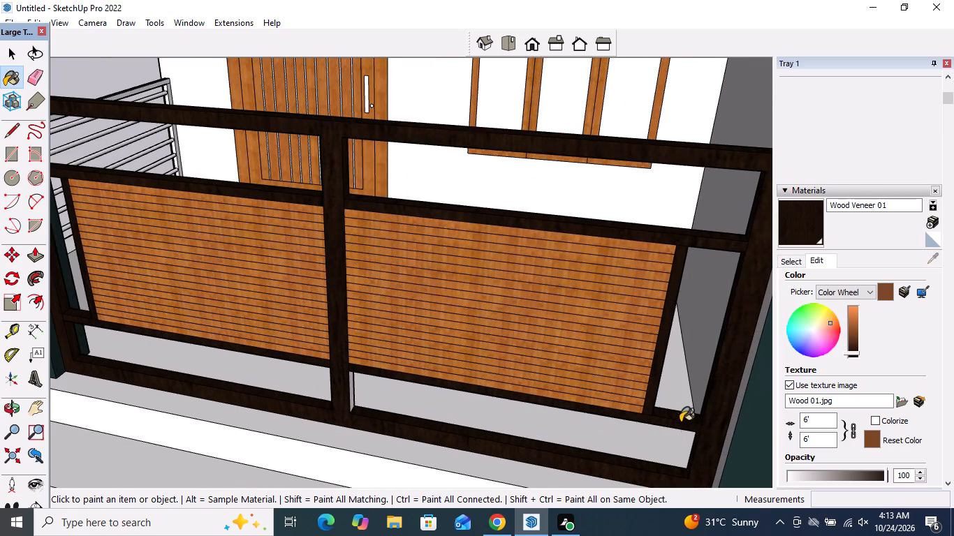
# Paint the house-facing side of the railing's top rail, the rail above the infill and the wall-side infill's back with Wood Veneer 01.
pyautogui.scroll(-5, 678, 418)
pyautogui.moveTo(663, 429); pyautogui.dragTo(835, 440, button='middle')
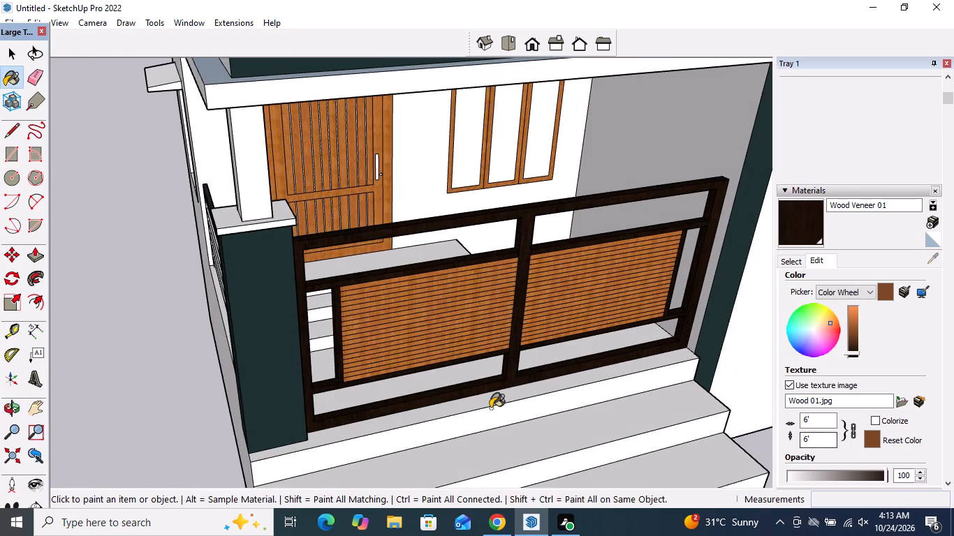
pyautogui.moveTo(490, 408); pyautogui.dragTo(908, 429, button='middle')
pyautogui.scroll(5, 443, 215)
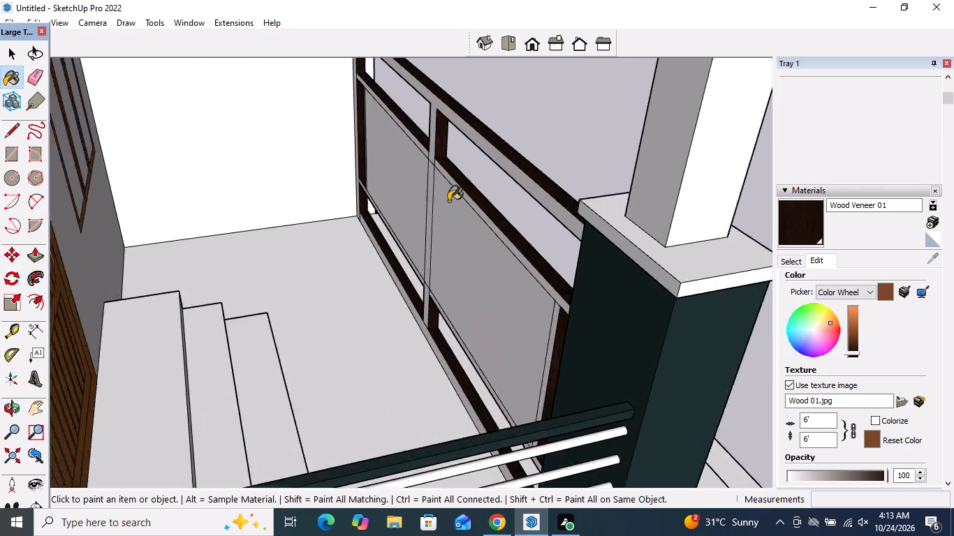
pyautogui.scroll(2, 448, 201)
pyautogui.click(527, 149)
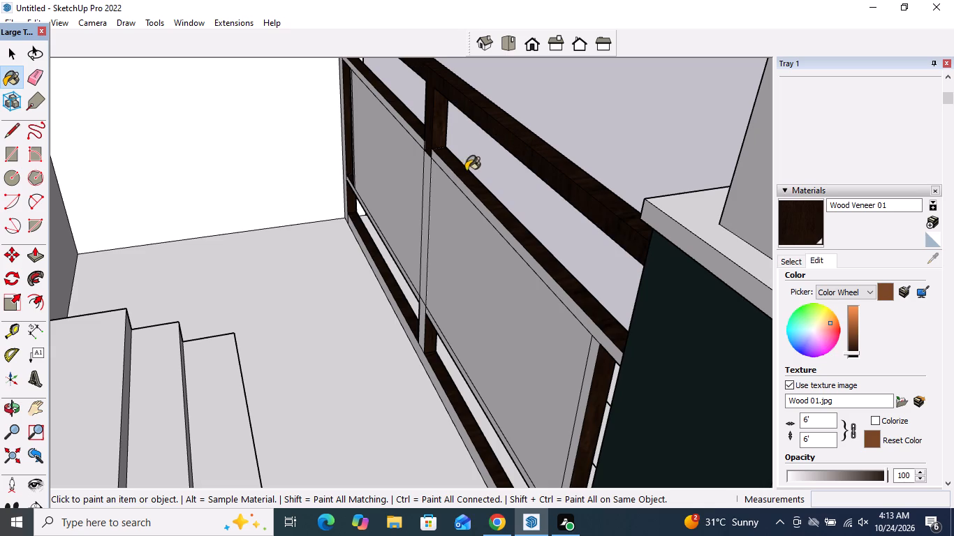
pyautogui.click(461, 183)
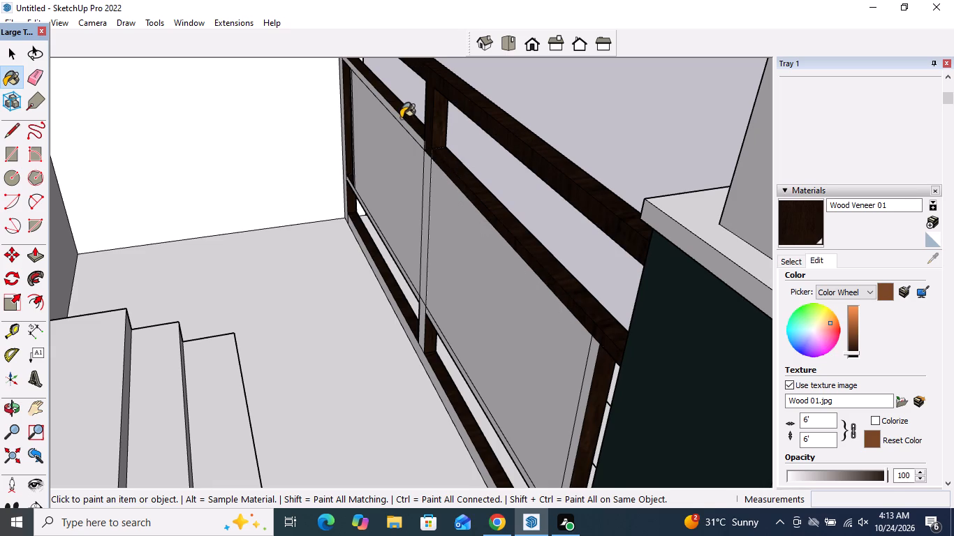
pyautogui.scroll(3, 401, 118)
pyautogui.click(400, 117)
pyautogui.click(398, 193)
# Paint the house-facing sides of the wall-side infill's end stile, wall-side end post, bottom rail and wall-side lower rail with Wood Veneer 01.
pyautogui.scroll(5, 300, 157)
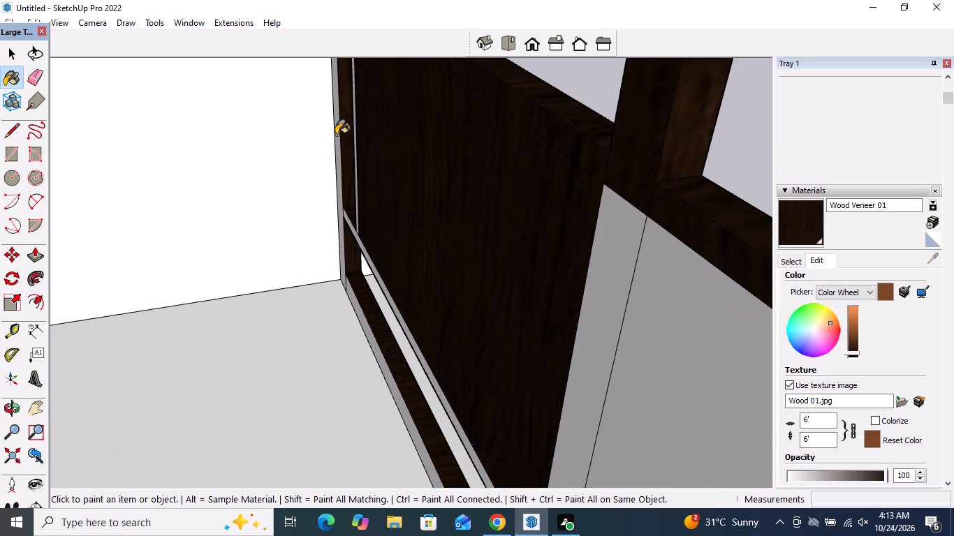
pyautogui.scroll(9, 344, 126)
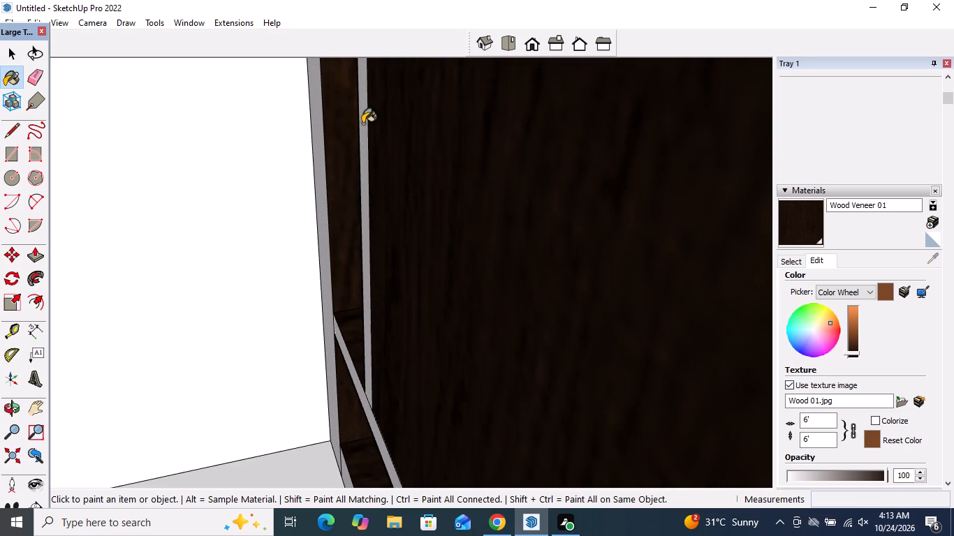
pyautogui.click(362, 124)
pyautogui.click(310, 125)
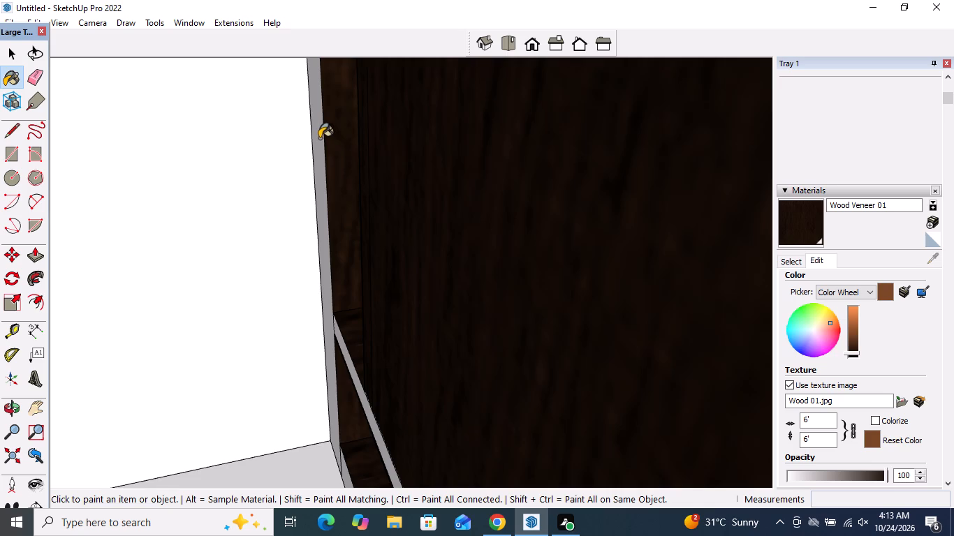
pyautogui.click(319, 138)
pyautogui.scroll(-11, 319, 137)
pyautogui.scroll(6, 343, 290)
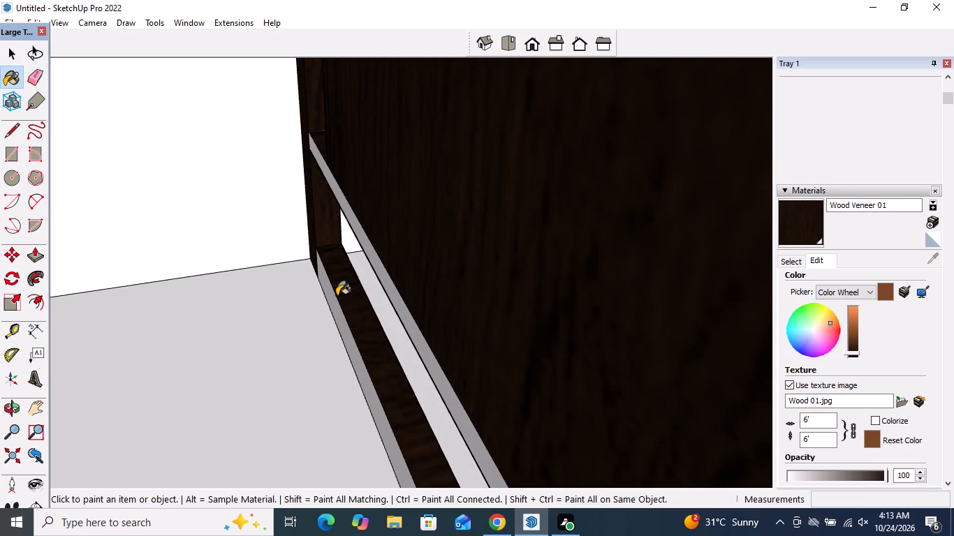
pyautogui.click(333, 299)
pyautogui.click(368, 258)
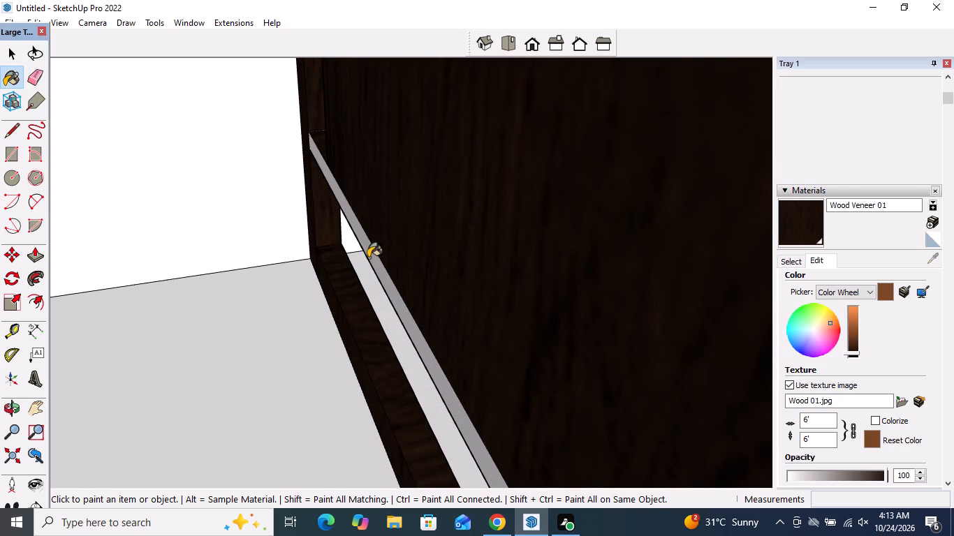
pyautogui.click(370, 255)
# Paint the house-facing sides of the centre post, the pillar-side lower rail and the pillar-side infill with Wood Veneer 01.
pyautogui.scroll(-17, 370, 255)
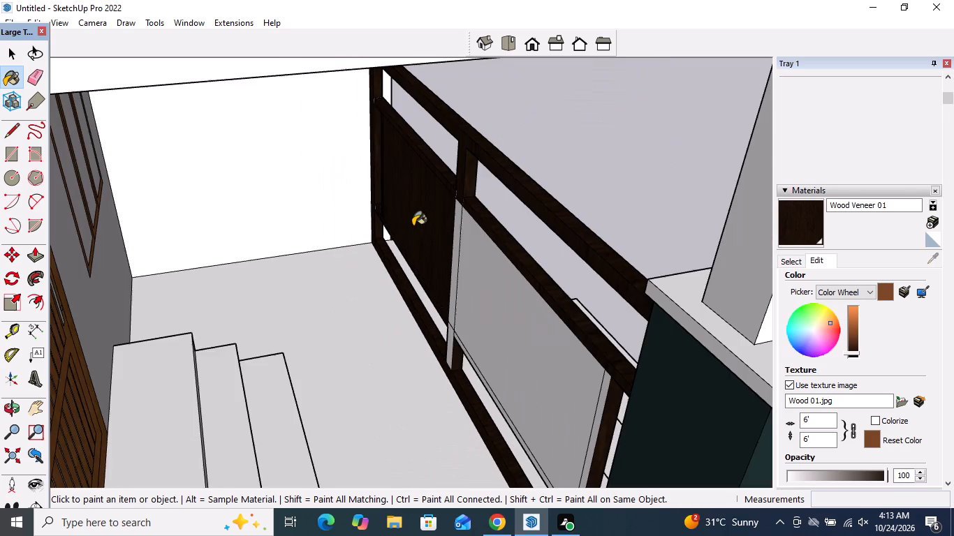
pyautogui.scroll(-4, 413, 227)
pyautogui.moveTo(432, 251); pyautogui.dragTo(471, 183, button='middle')
pyautogui.scroll(5, 432, 214)
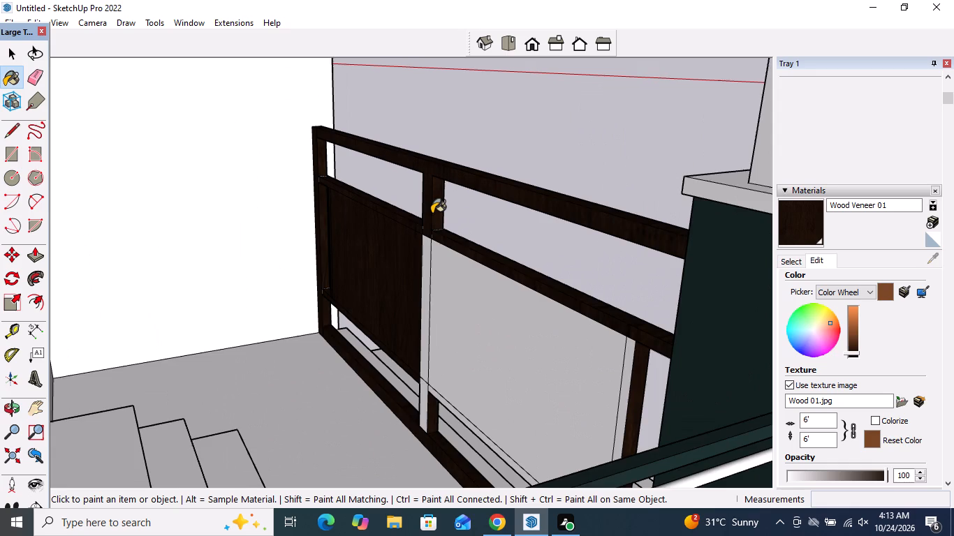
pyautogui.scroll(2, 431, 246)
pyautogui.click(425, 297)
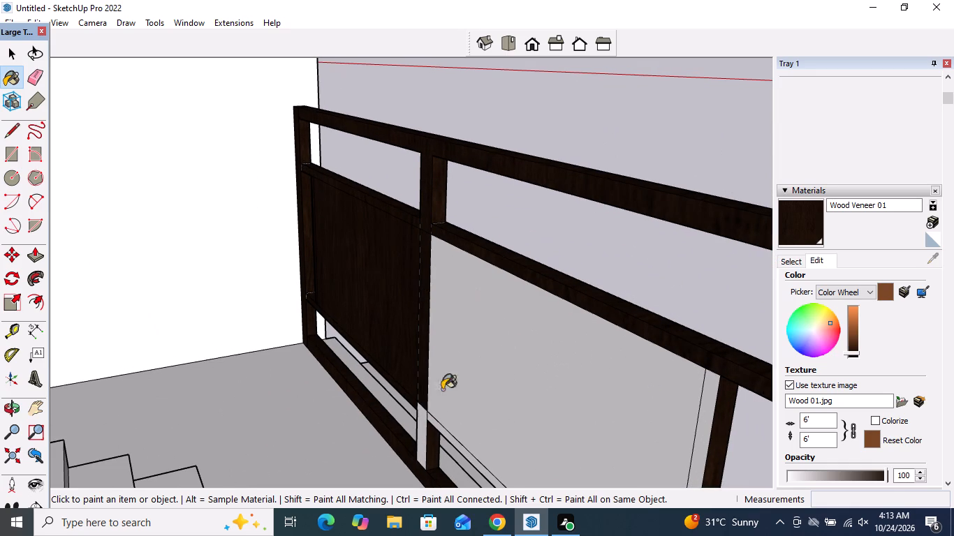
pyautogui.click(419, 420)
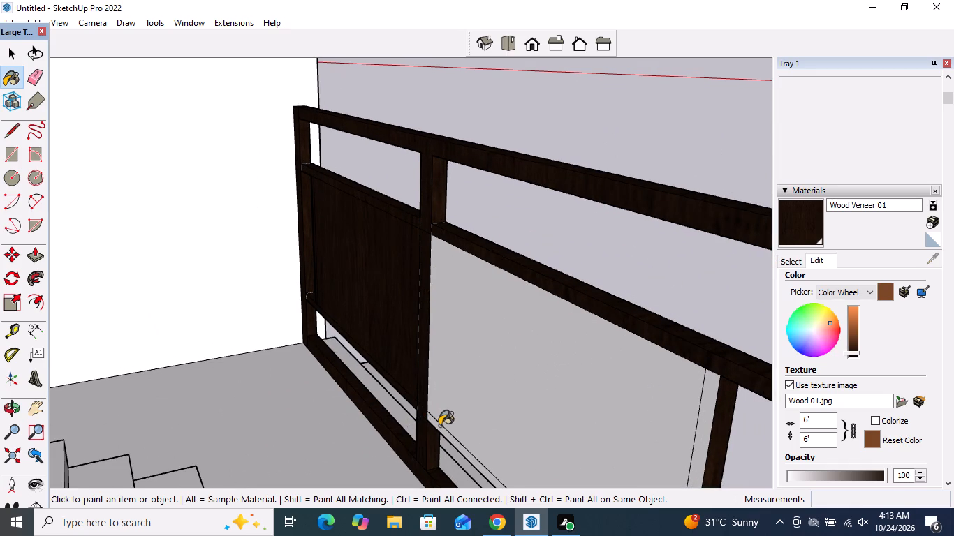
pyautogui.click(438, 426)
pyautogui.click(483, 387)
# Paint the house-facing side of the pillar-side infill's end stile with Wood Veneer 01.
pyautogui.scroll(-4, 463, 231)
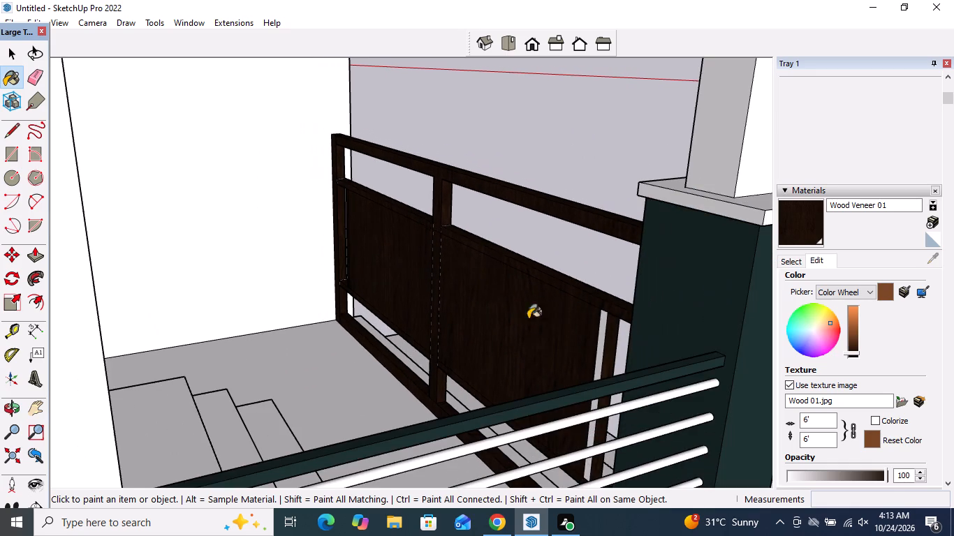
pyautogui.moveTo(545, 318); pyautogui.dragTo(621, 381, button='middle')
pyautogui.scroll(8, 573, 438)
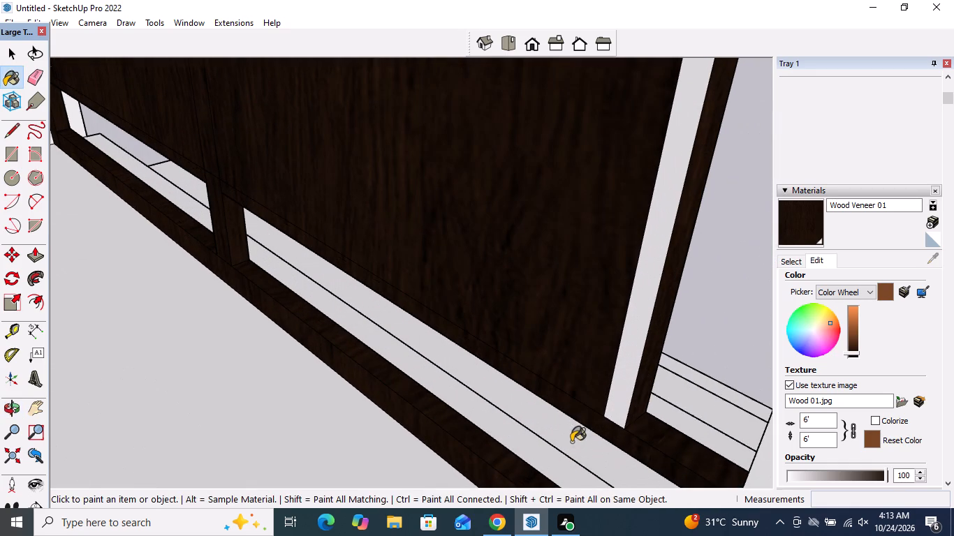
pyautogui.click(621, 391)
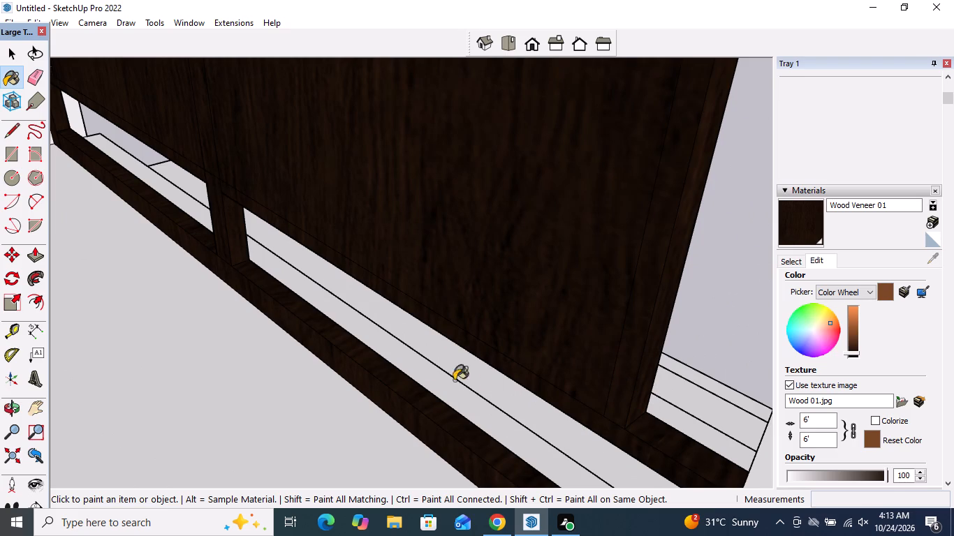
# Paint the centre post's wall-facing side below the lower rail and the wall-side infill stile's outer side with Wood Veneer 01.
pyautogui.scroll(-2, 527, 383)
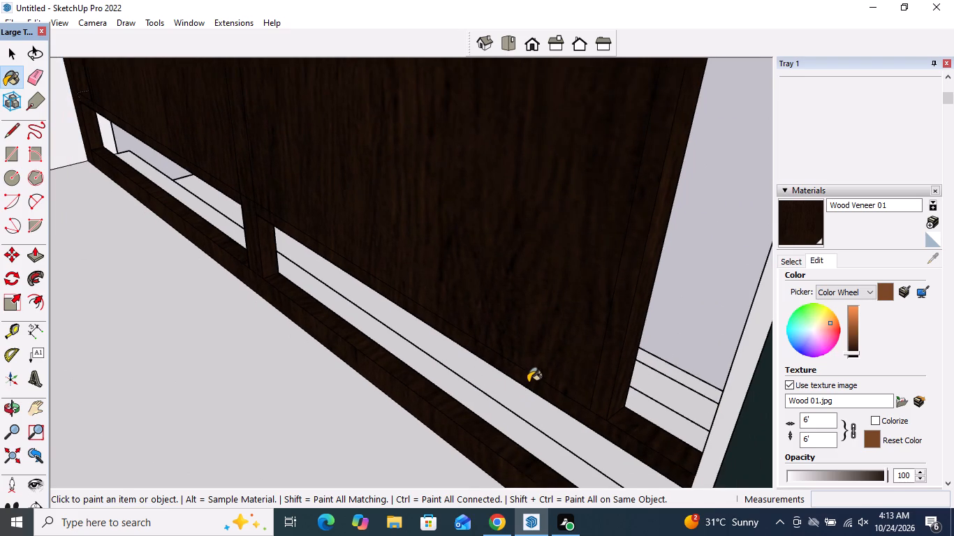
pyautogui.scroll(-2, 528, 382)
pyautogui.scroll(-9, 629, 318)
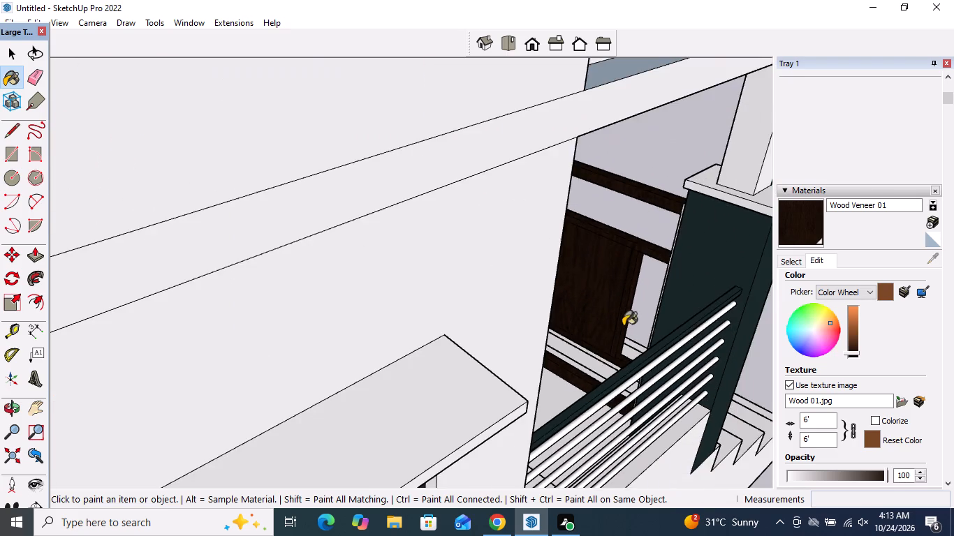
pyautogui.moveTo(652, 341); pyautogui.dragTo(164, 257, button='middle')
pyautogui.scroll(-9, 218, 230)
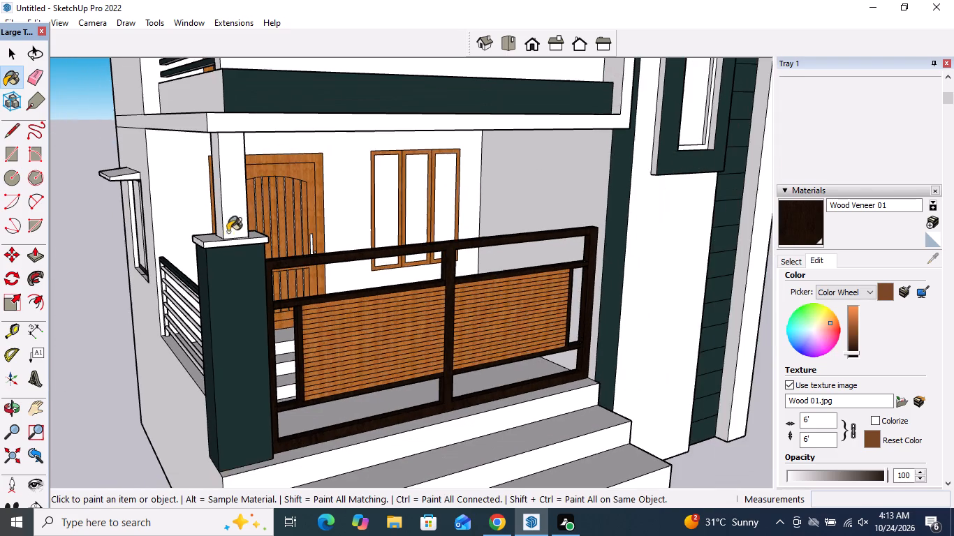
pyautogui.moveTo(390, 332); pyautogui.dragTo(176, 278, button='middle')
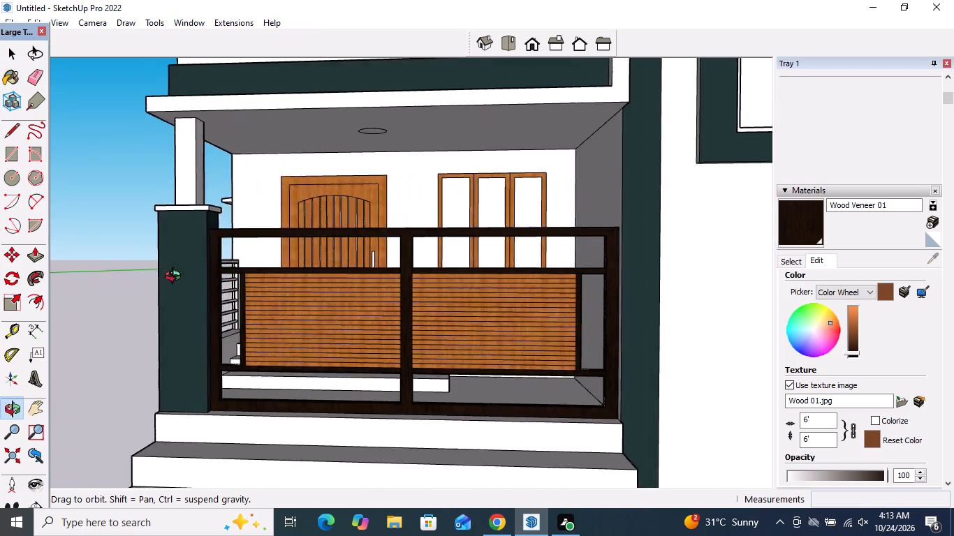
pyautogui.moveTo(176, 278); pyautogui.dragTo(17, 278, button='middle')
pyautogui.scroll(10, 347, 392)
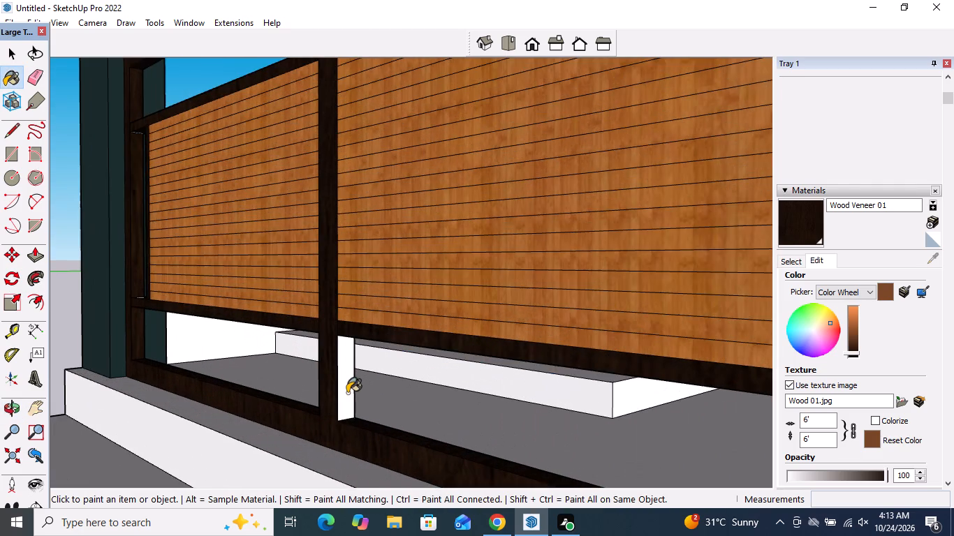
pyautogui.click(347, 393)
pyautogui.scroll(-19, 347, 393)
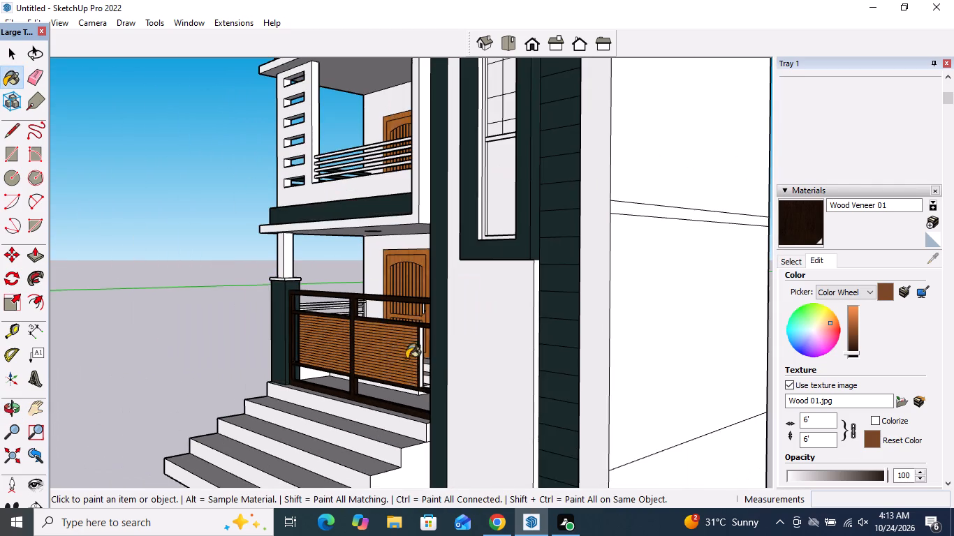
pyautogui.scroll(15, 407, 358)
pyautogui.click(427, 305)
# Examine the painted porch railing and the whole front facade from several angles for unpainted faces.
pyautogui.scroll(-3, 412, 329)
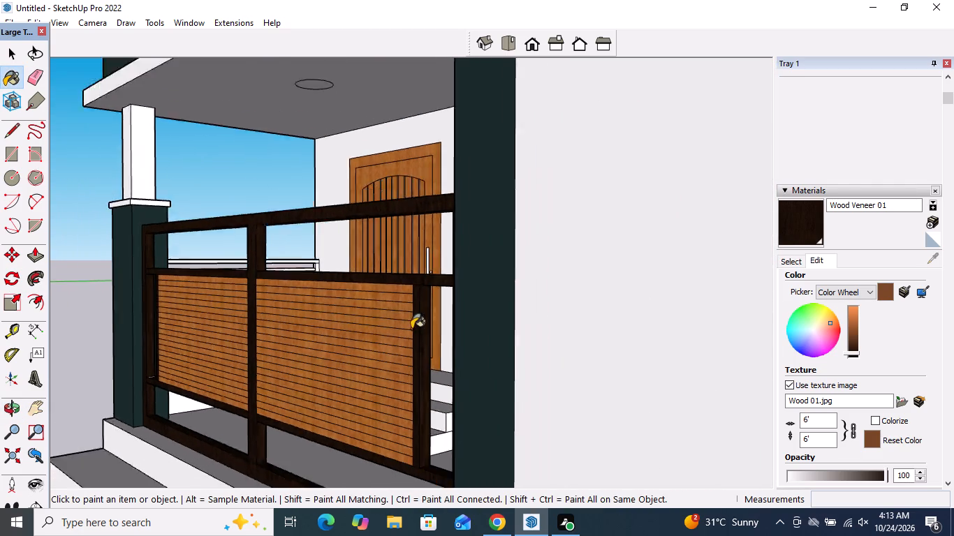
pyautogui.scroll(-9, 411, 329)
pyautogui.moveTo(298, 341); pyautogui.dragTo(733, 343, button='middle')
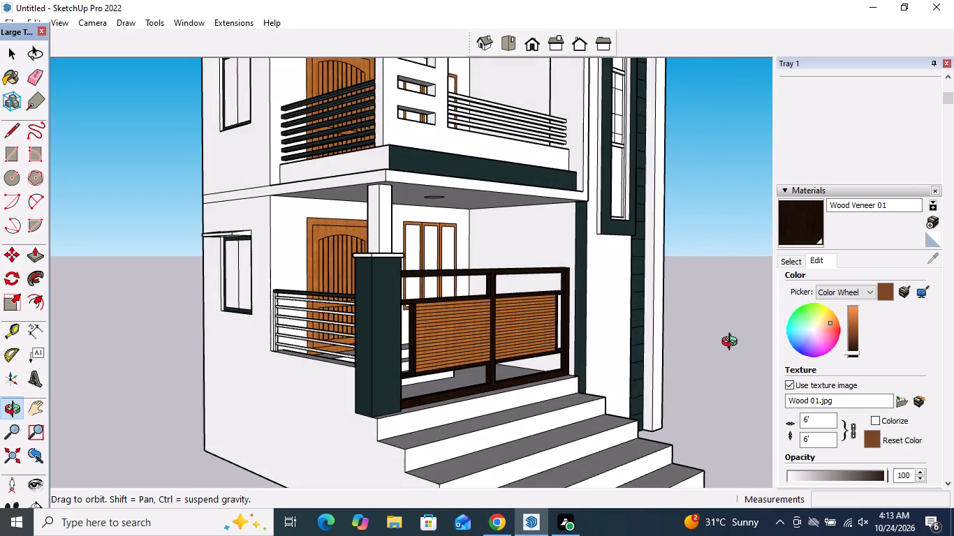
pyautogui.moveTo(733, 343); pyautogui.dragTo(500, 335, button='middle')
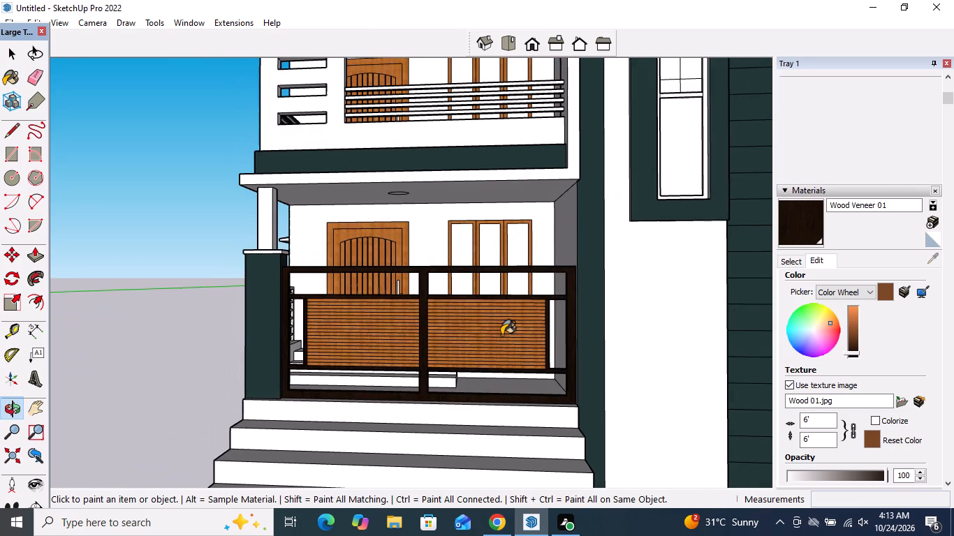
pyautogui.press('space')
pyautogui.scroll(-11, 457, 325)
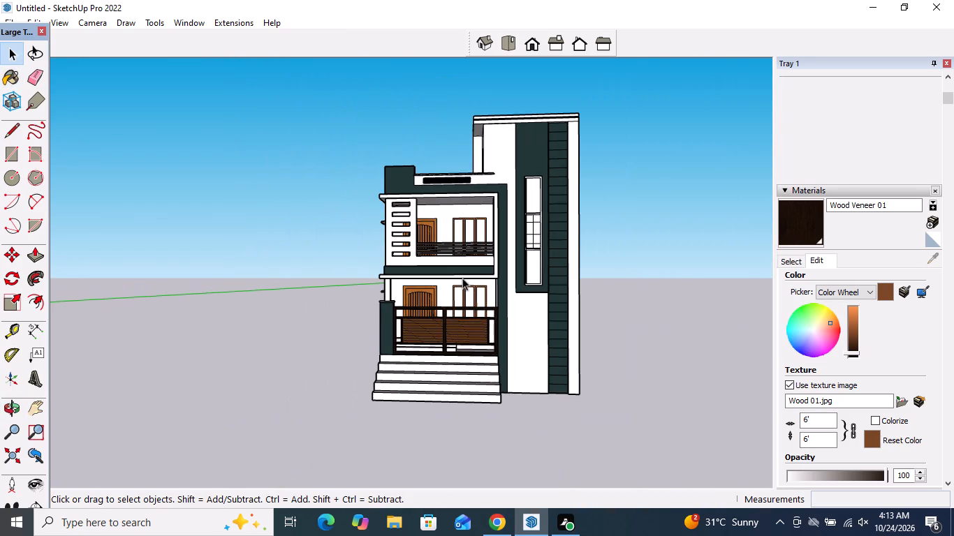
pyautogui.scroll(5, 471, 267)
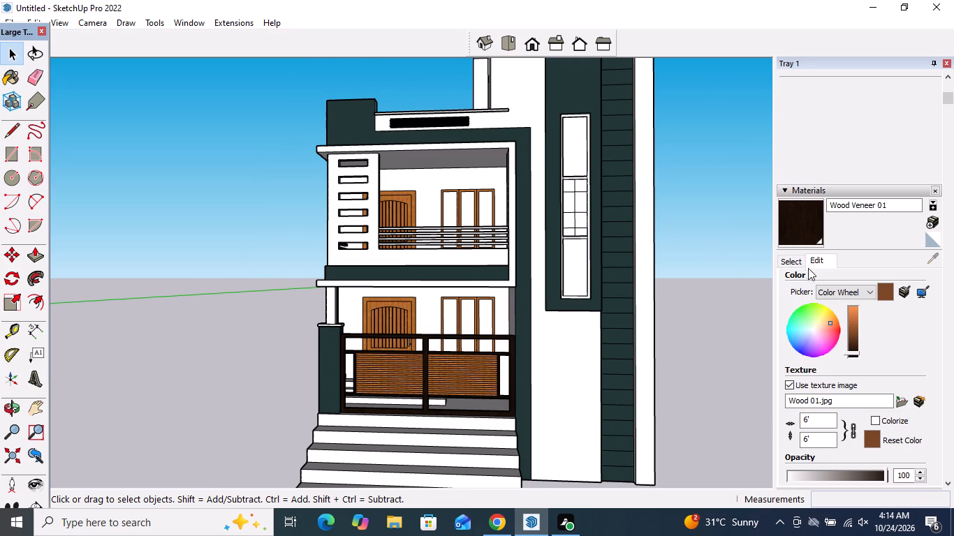
# Paint the upper and lower panes of the tall tower window with Translucent Glass Gray from the Glass and Mirrors collection.
pyautogui.click(834, 294)
pyautogui.click(786, 261)
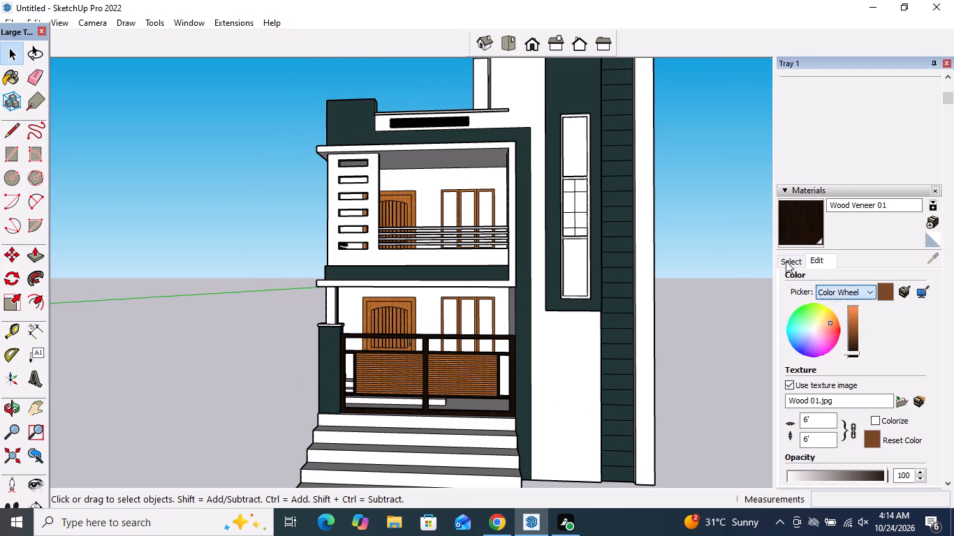
pyautogui.click(797, 264)
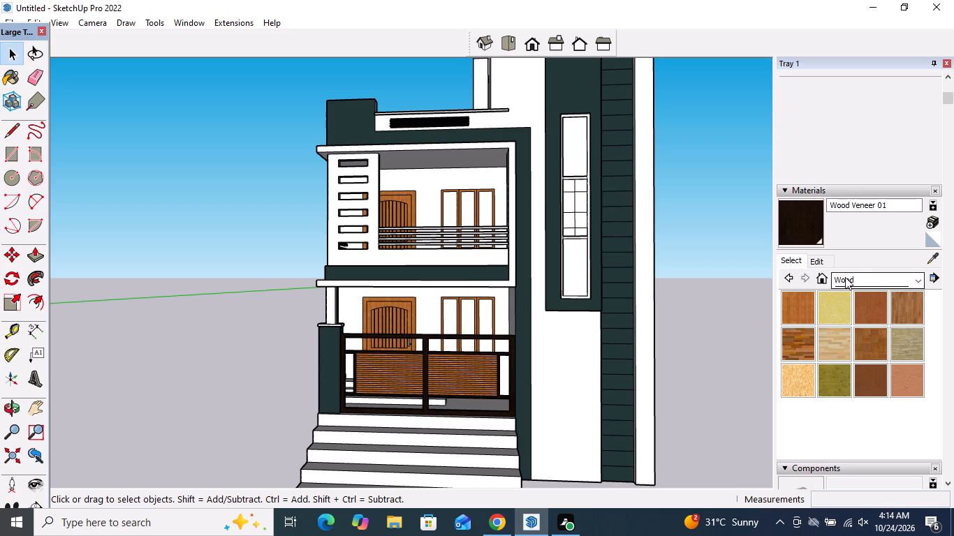
pyautogui.click(845, 277)
pyautogui.click(860, 356)
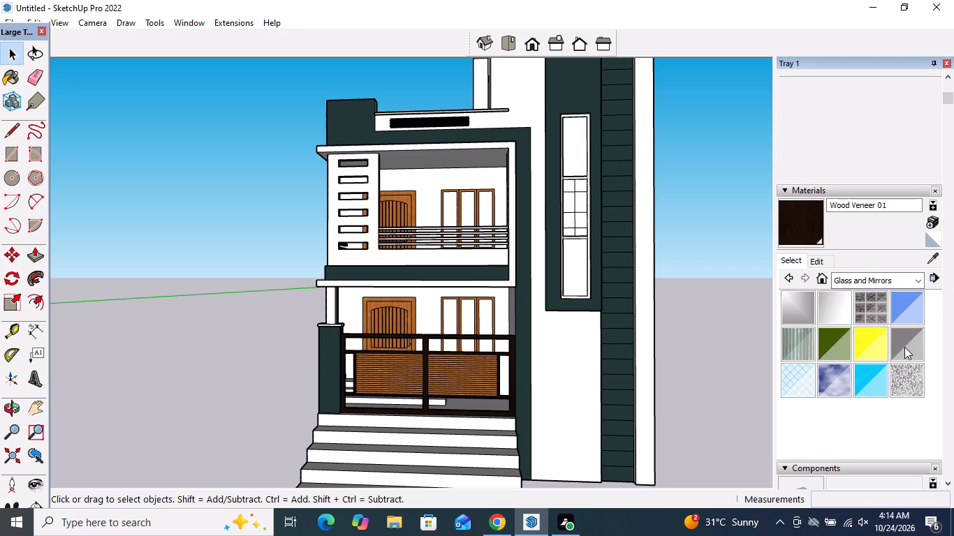
pyautogui.click(905, 347)
pyautogui.scroll(-3, 656, 441)
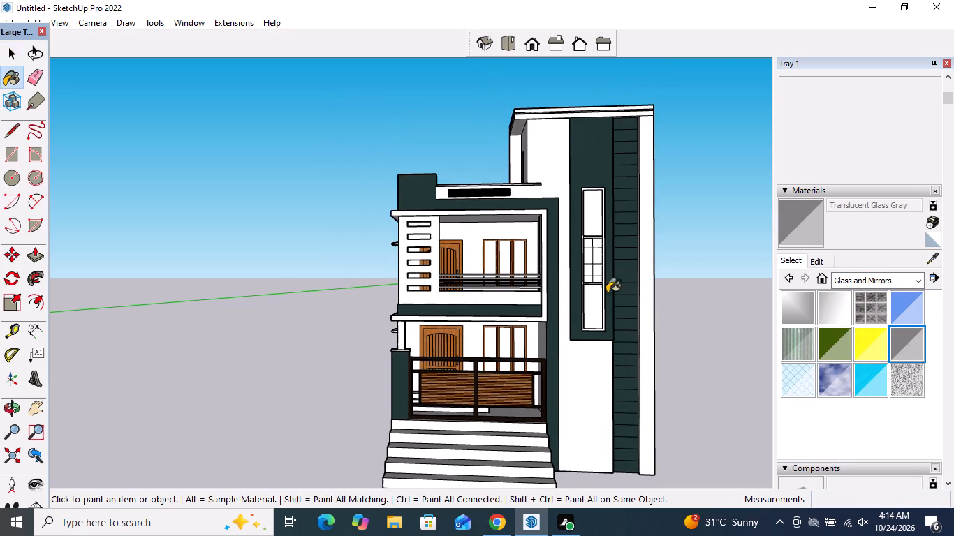
pyautogui.moveTo(597, 283); pyautogui.dragTo(724, 334, button='middle')
pyautogui.scroll(4, 604, 245)
pyautogui.scroll(4, 544, 194)
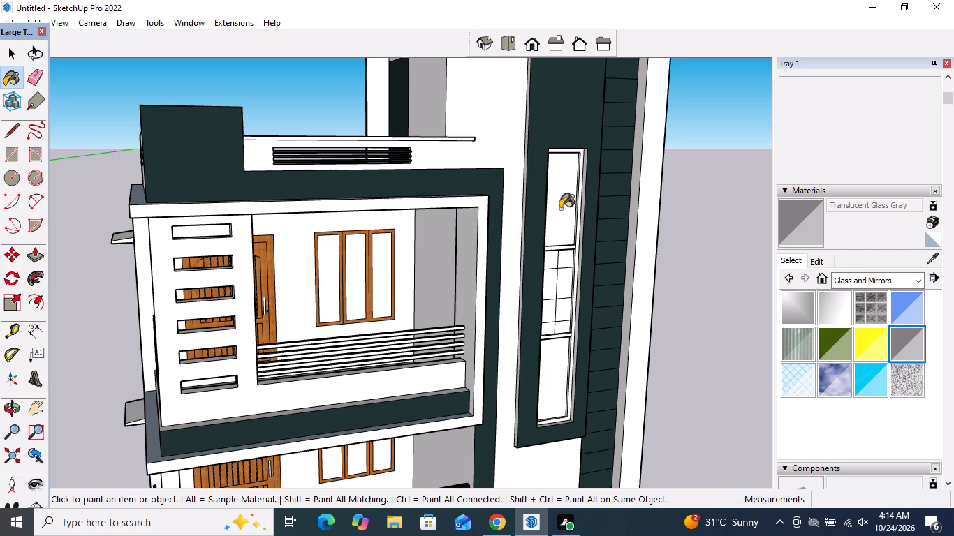
pyautogui.click(560, 209)
pyautogui.click(550, 376)
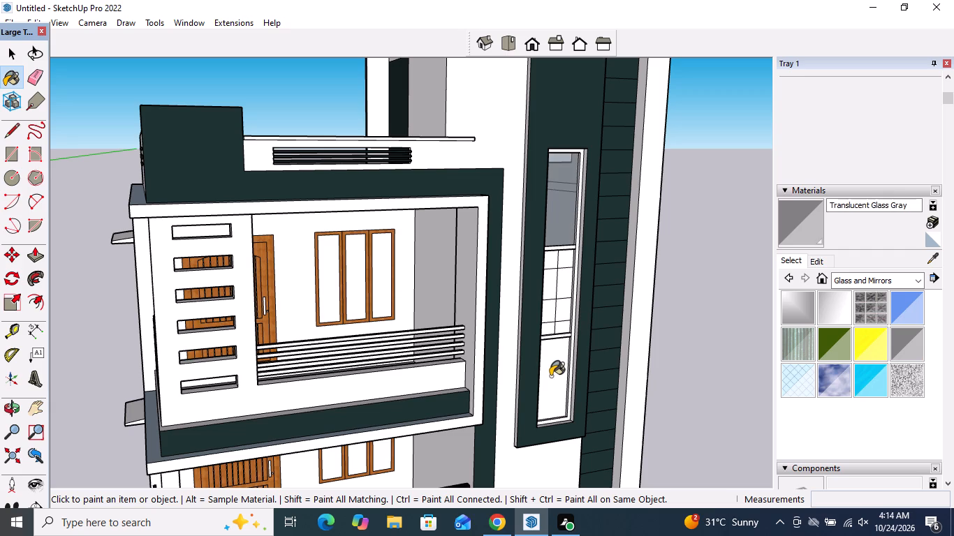
# Recolour the Translucent Glass Gray material in HSB mode to a yellow with hue 51, saturation 91 and brightness 100.
pyautogui.click(805, 266)
pyautogui.click(813, 267)
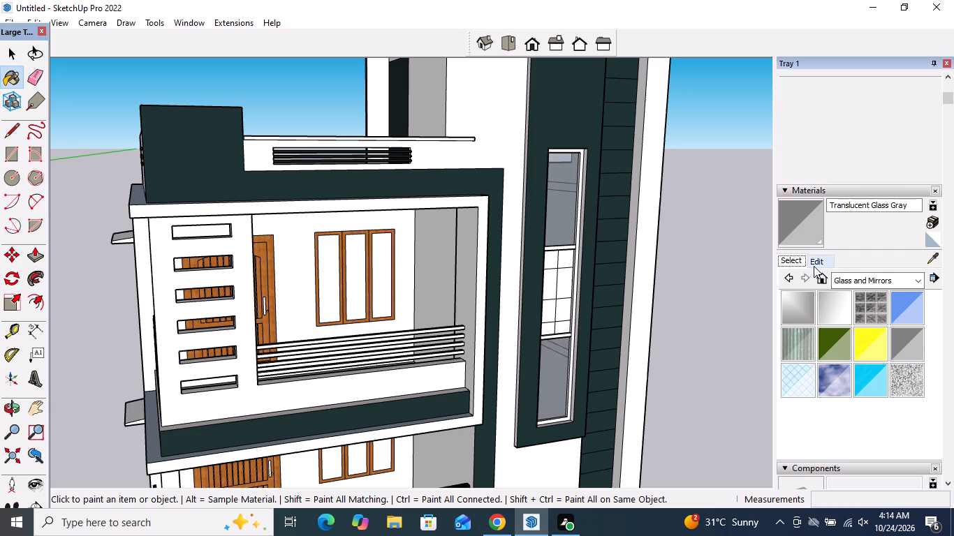
pyautogui.click(814, 259)
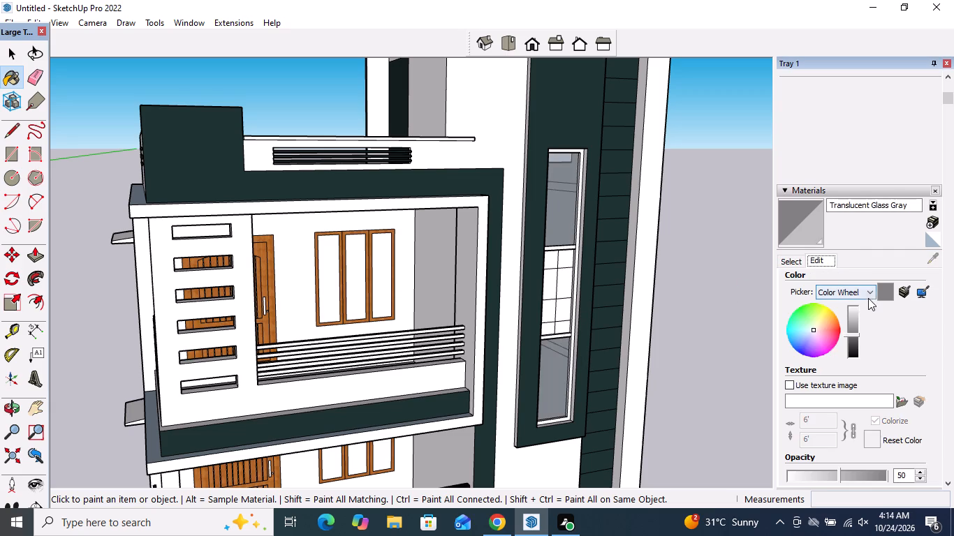
pyautogui.click(868, 295)
pyautogui.click(850, 329)
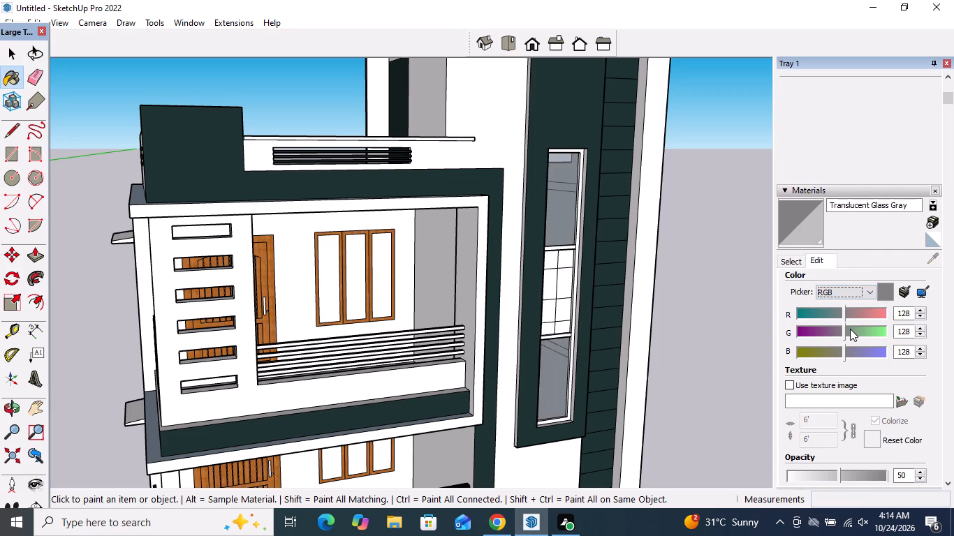
pyautogui.click(872, 290)
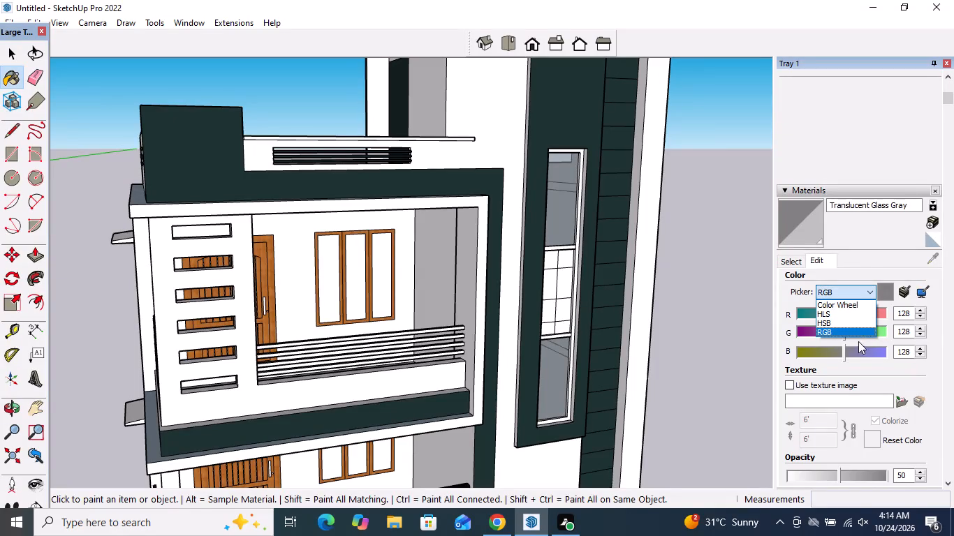
pyautogui.click(856, 327)
pyautogui.click(870, 290)
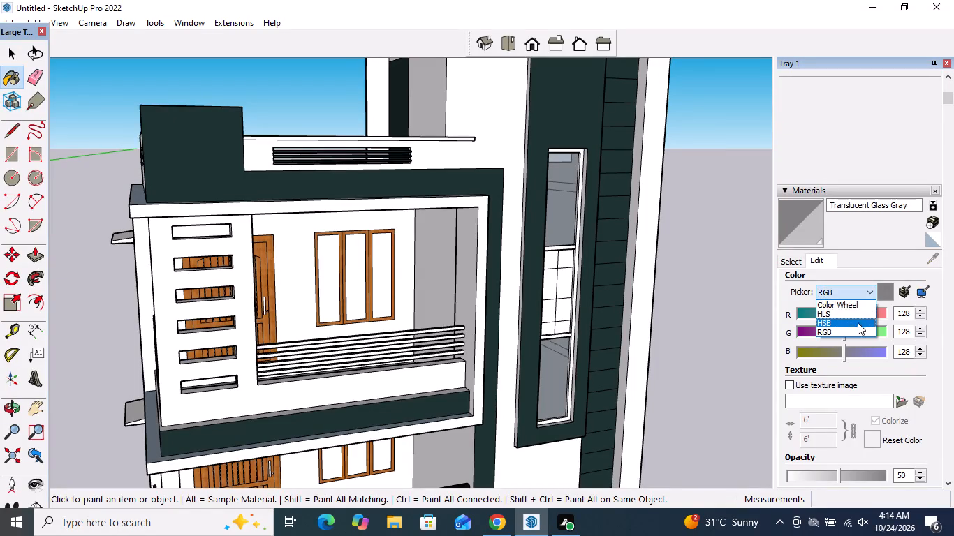
pyautogui.click(856, 325)
pyautogui.moveTo(843, 329); pyautogui.dragTo(863, 331)
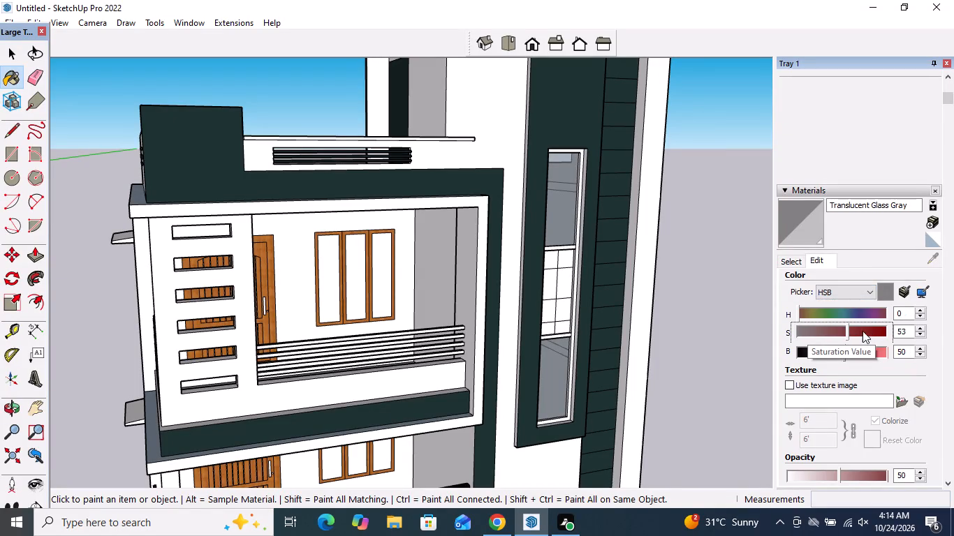
pyautogui.moveTo(863, 331); pyautogui.dragTo(874, 332)
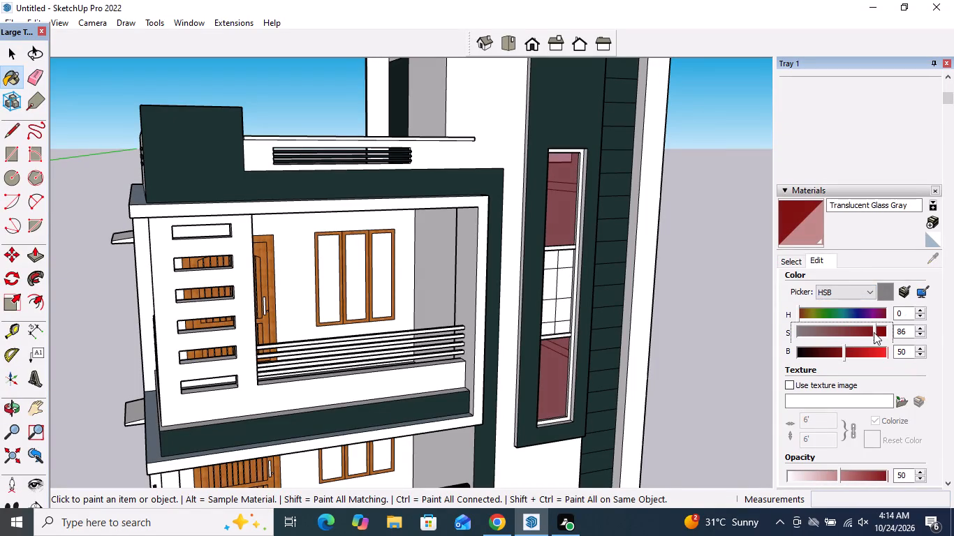
pyautogui.moveTo(874, 332); pyautogui.dragTo(876, 332)
pyautogui.moveTo(801, 315); pyautogui.dragTo(805, 315)
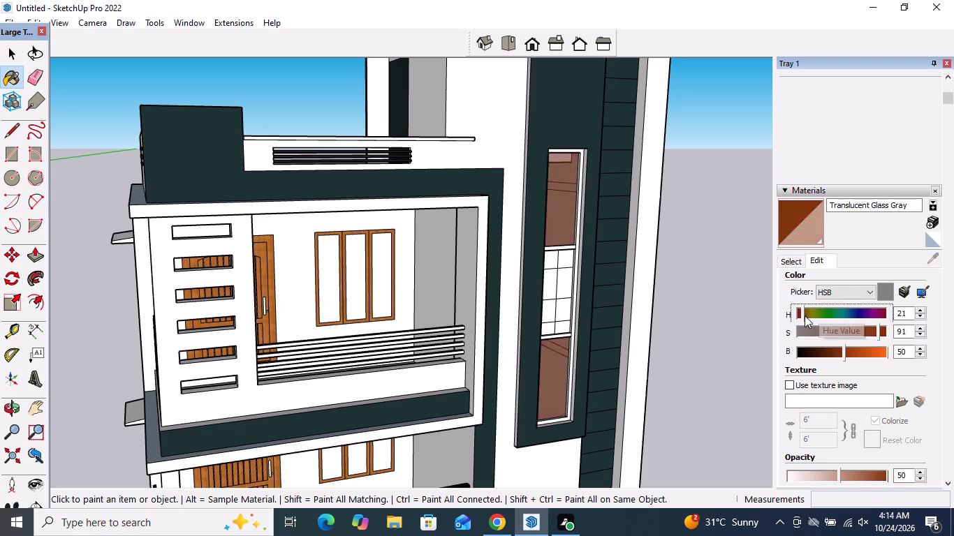
pyautogui.moveTo(805, 315); pyautogui.dragTo(813, 315)
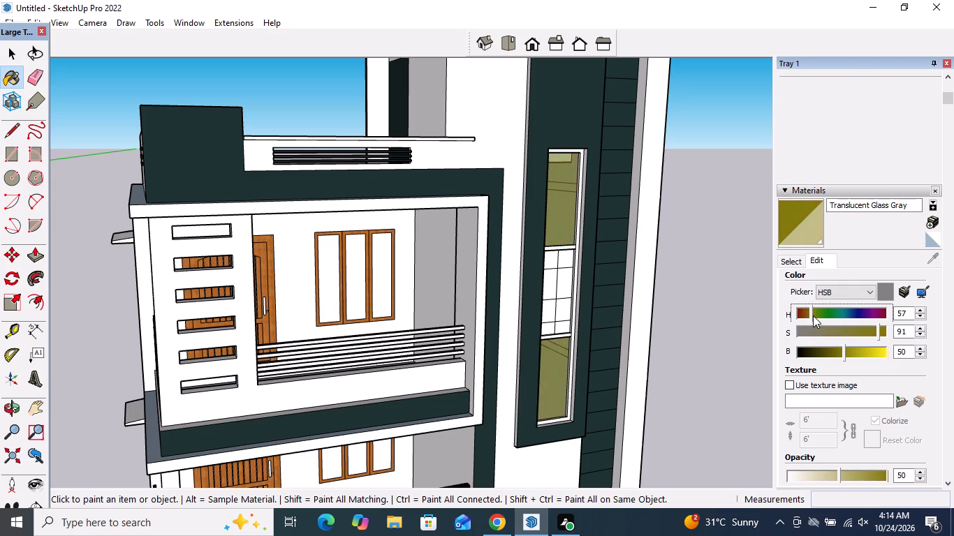
pyautogui.moveTo(813, 315); pyautogui.dragTo(812, 315)
pyautogui.moveTo(845, 352); pyautogui.dragTo(876, 351)
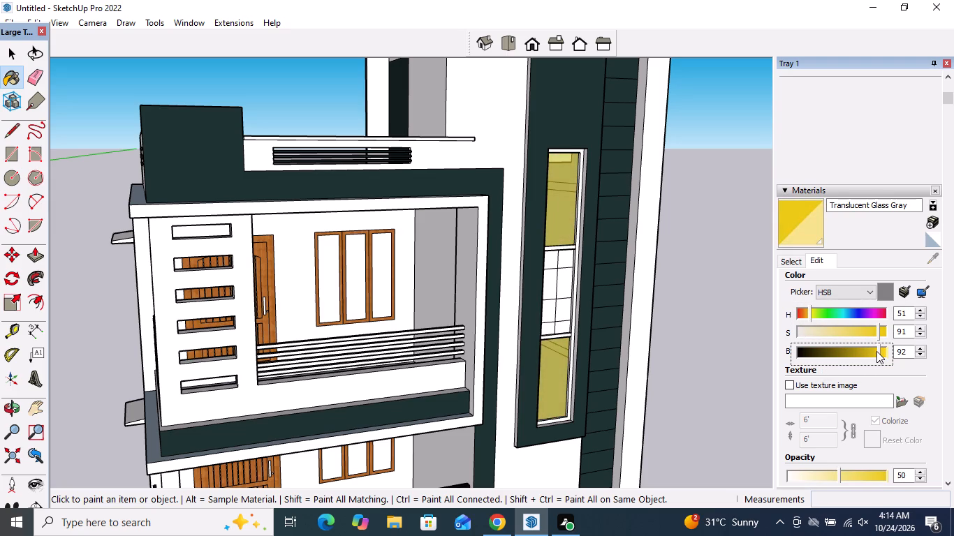
pyautogui.moveTo(876, 351); pyautogui.dragTo(883, 351)
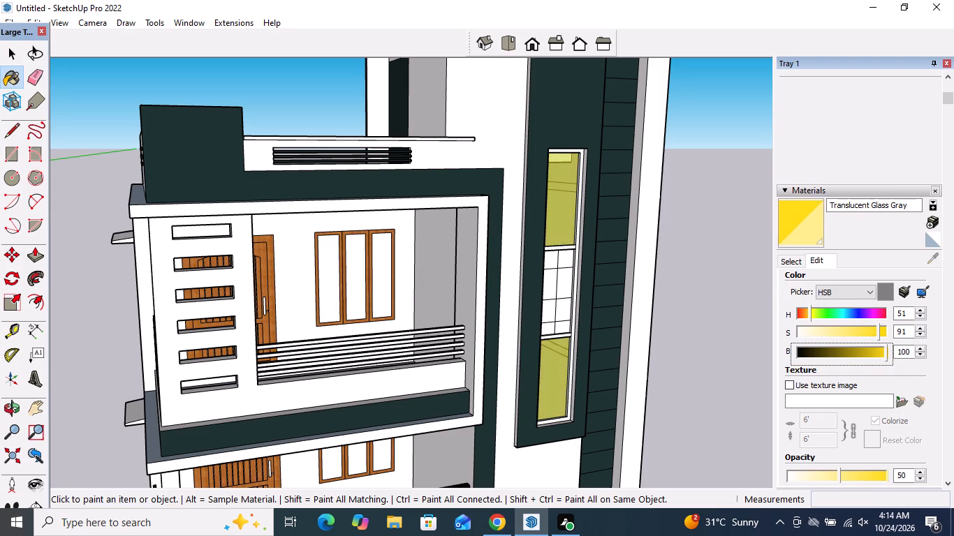
# Shift the glass material's colour to orange with hue 36 and saturation 100, keeping brightness at 100.
pyautogui.click(809, 315)
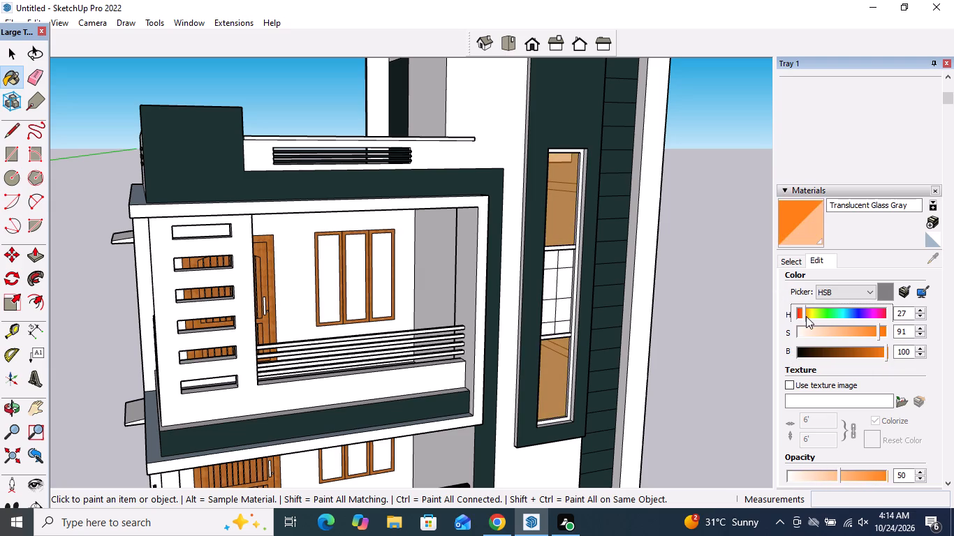
pyautogui.moveTo(879, 333); pyautogui.dragTo(885, 333)
pyautogui.click(885, 351)
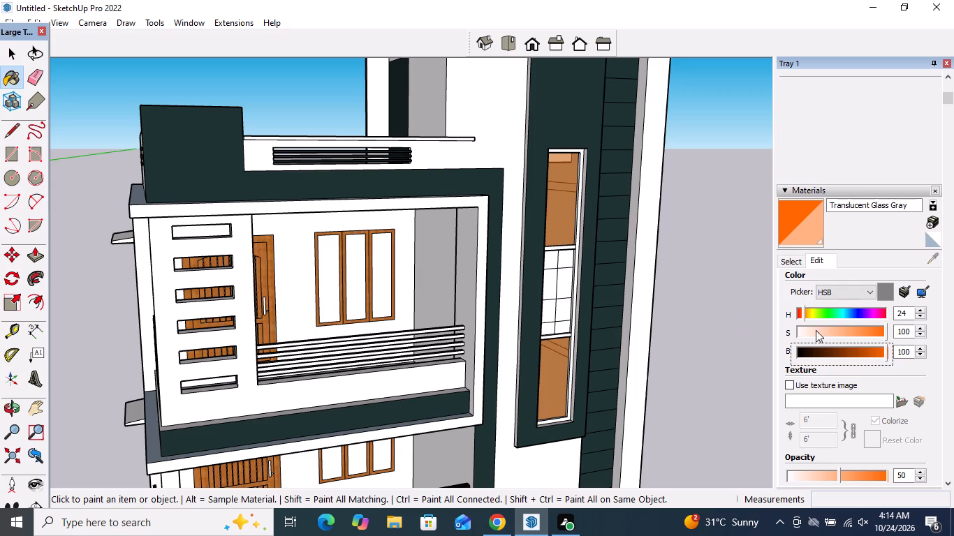
pyautogui.click(805, 315)
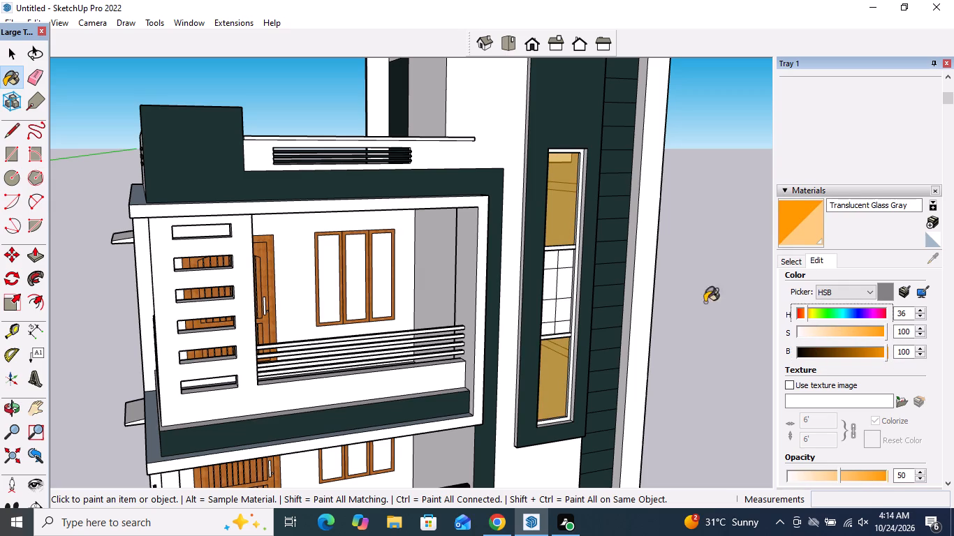
pyautogui.click(700, 273)
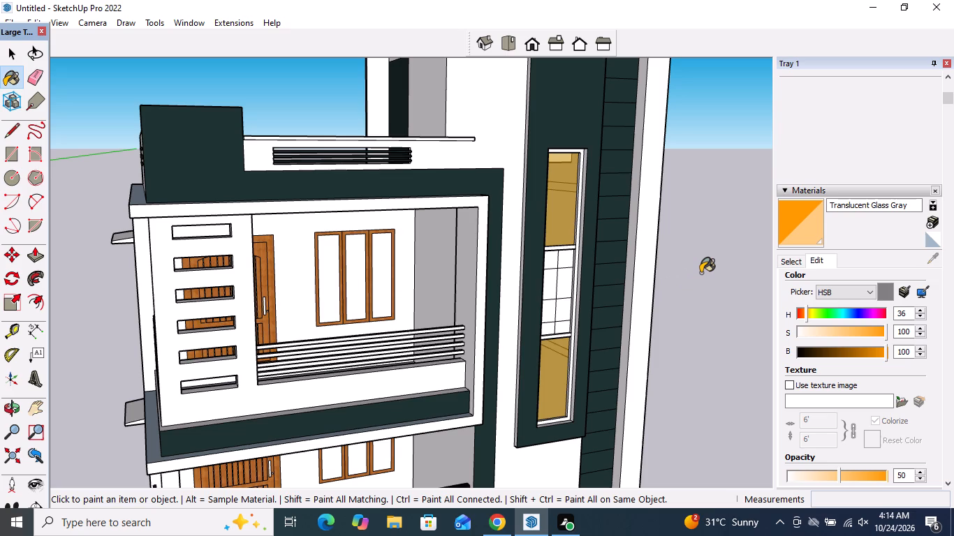
pyautogui.press('space')
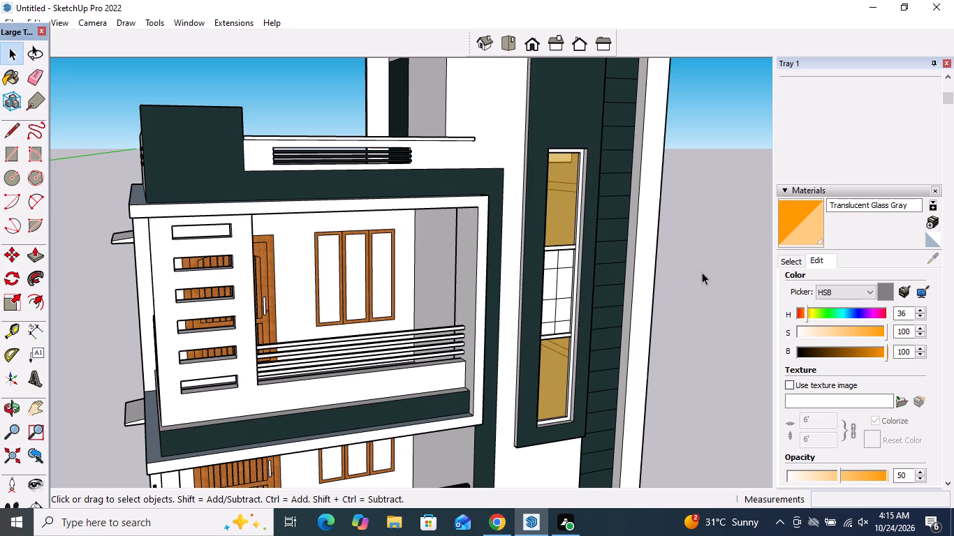
# Paint all the small gridded panes in the middle of the tall tower window with 0060_GrassGreen from Colors-Named.
pyautogui.click(797, 261)
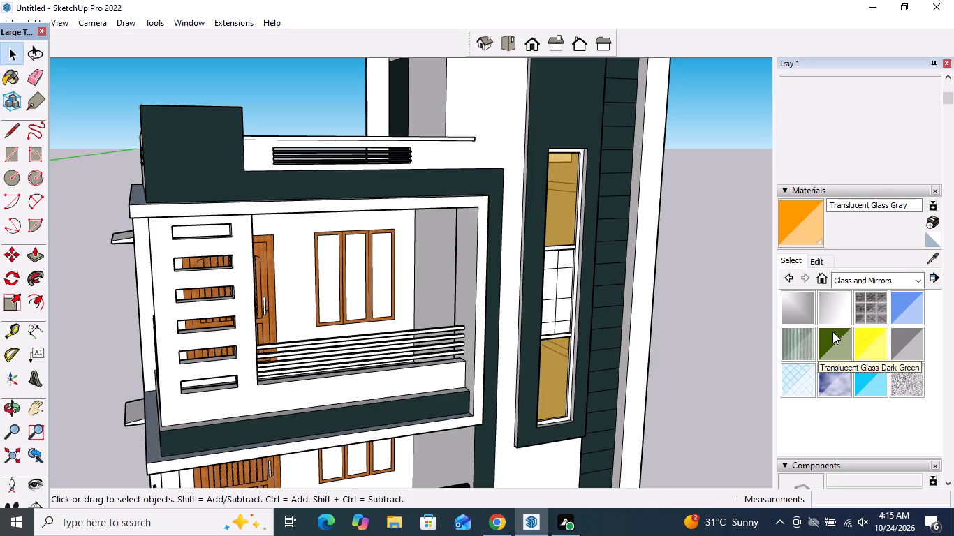
pyautogui.click(846, 277)
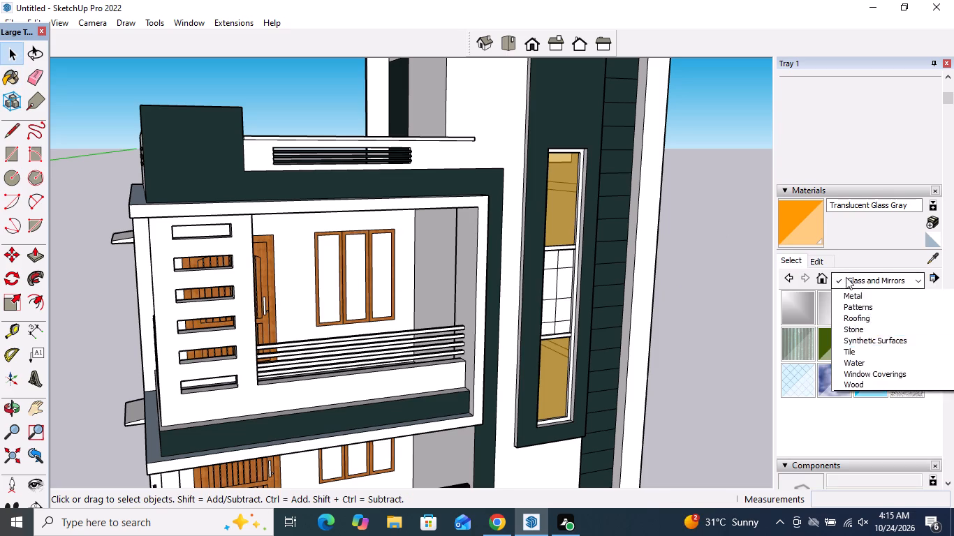
pyautogui.click(861, 344)
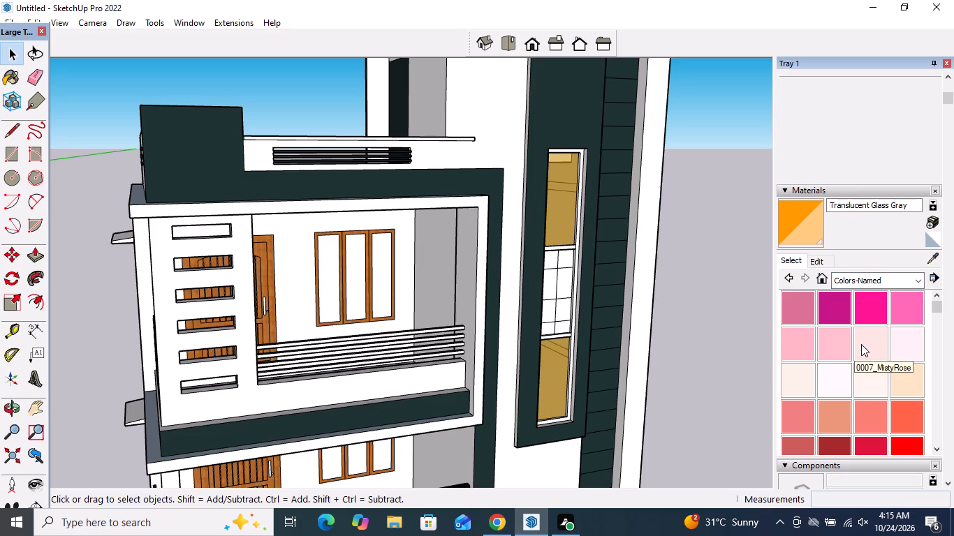
pyautogui.scroll(-6, 861, 375)
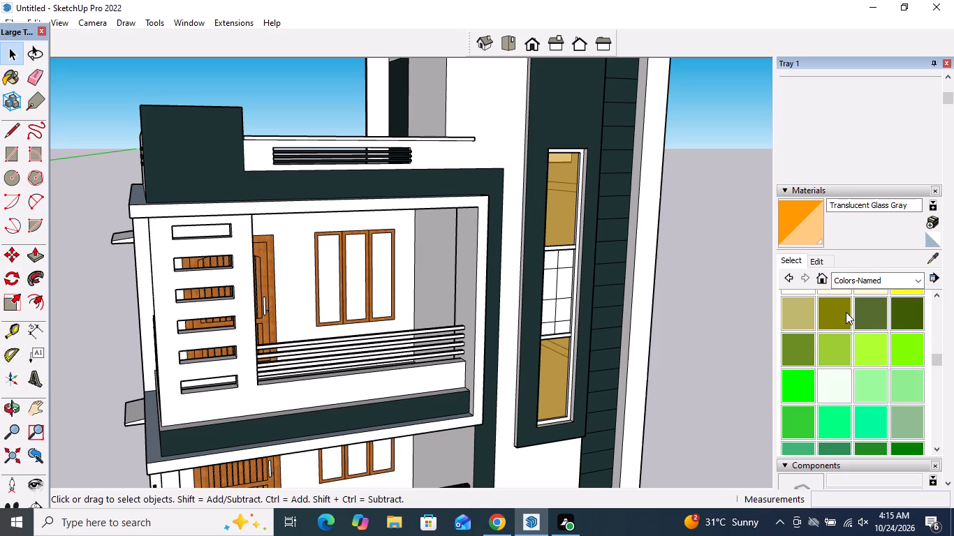
pyautogui.click(916, 313)
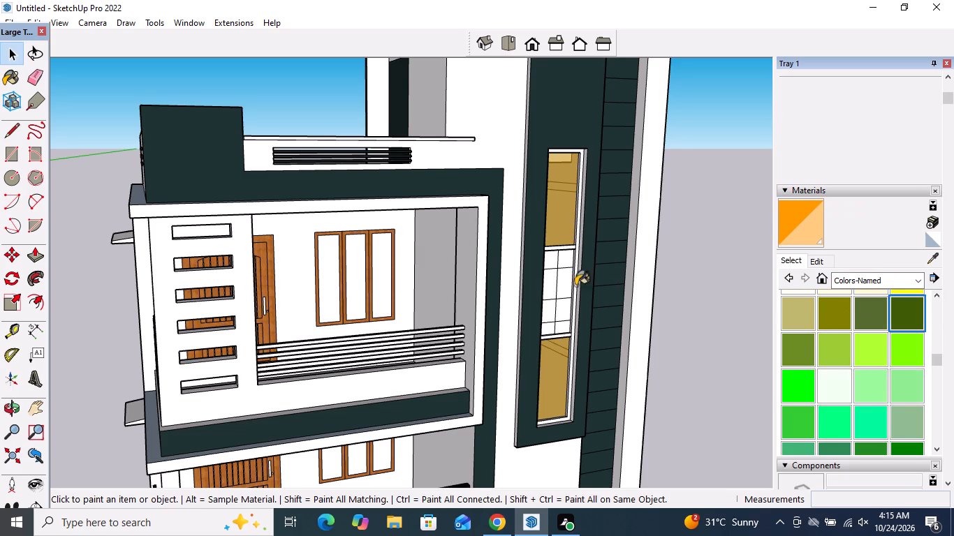
pyautogui.scroll(4, 548, 277)
pyautogui.click(554, 258)
pyautogui.click(571, 257)
pyautogui.click(570, 285)
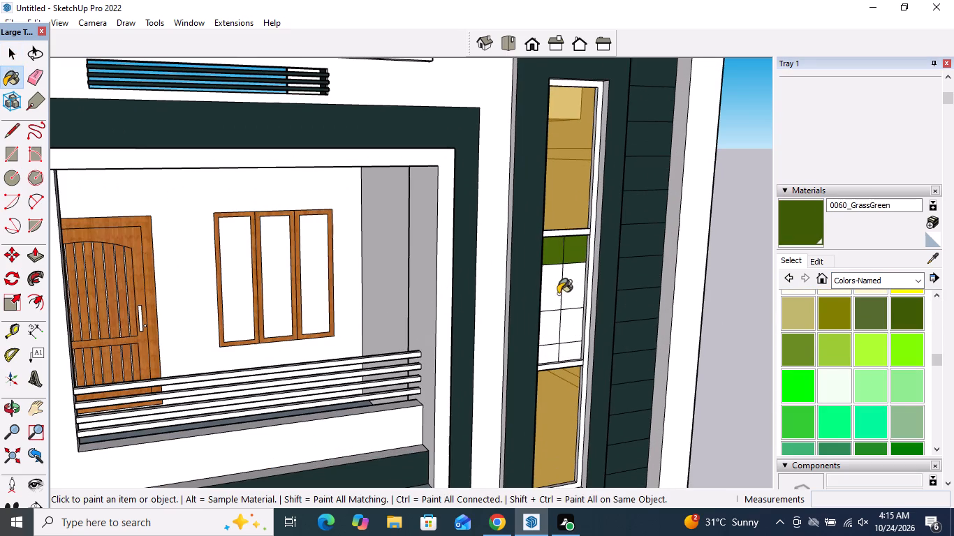
pyautogui.click(558, 294)
pyautogui.click(549, 336)
pyautogui.moveTo(566, 327); pyautogui.dragTo(566, 338)
pyautogui.click(564, 357)
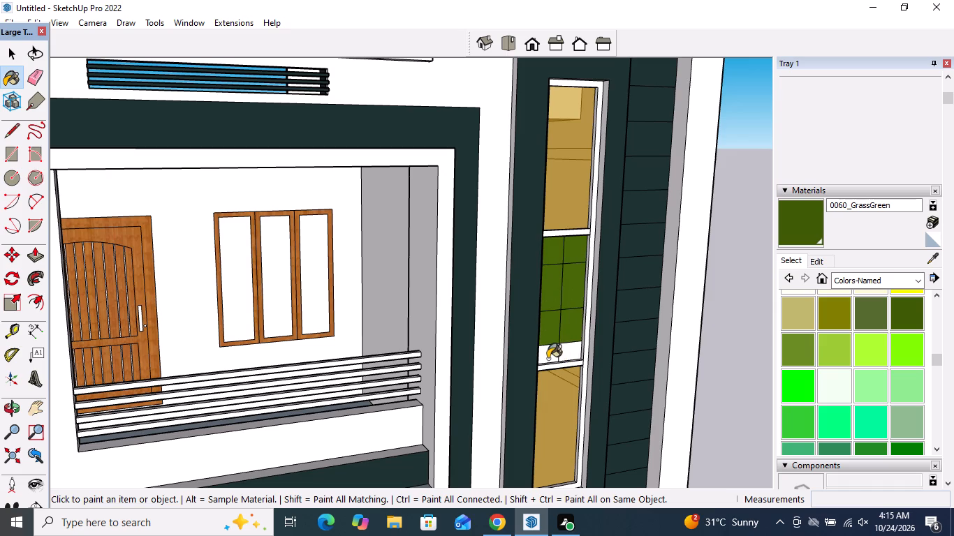
pyautogui.click(544, 359)
pyautogui.scroll(-8, 580, 347)
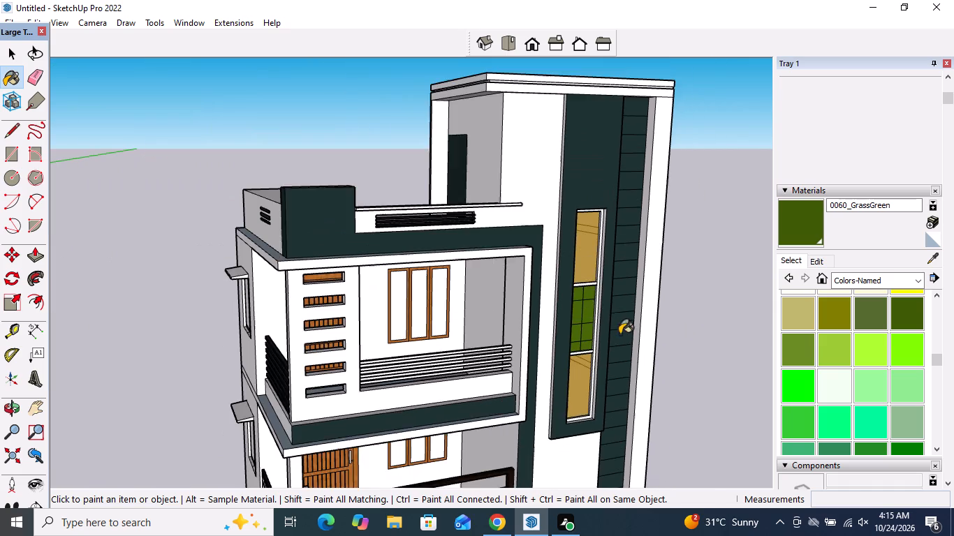
pyautogui.write('m')
pyautogui.press('space')
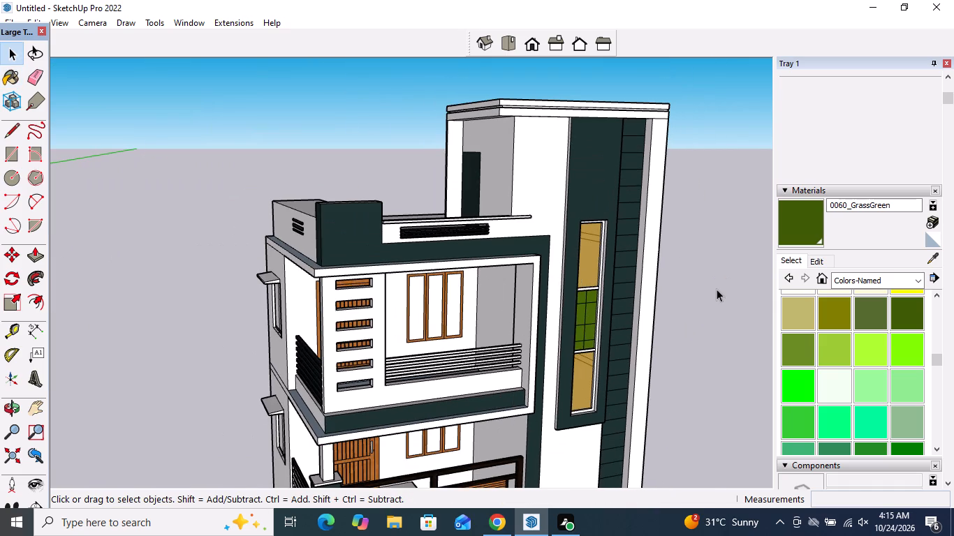
pyautogui.press('space')
# Paint the front and side faces of the recessed band in the tower's roof edge with 0078_DarkSlateGray.
pyautogui.scroll(6, 540, 107)
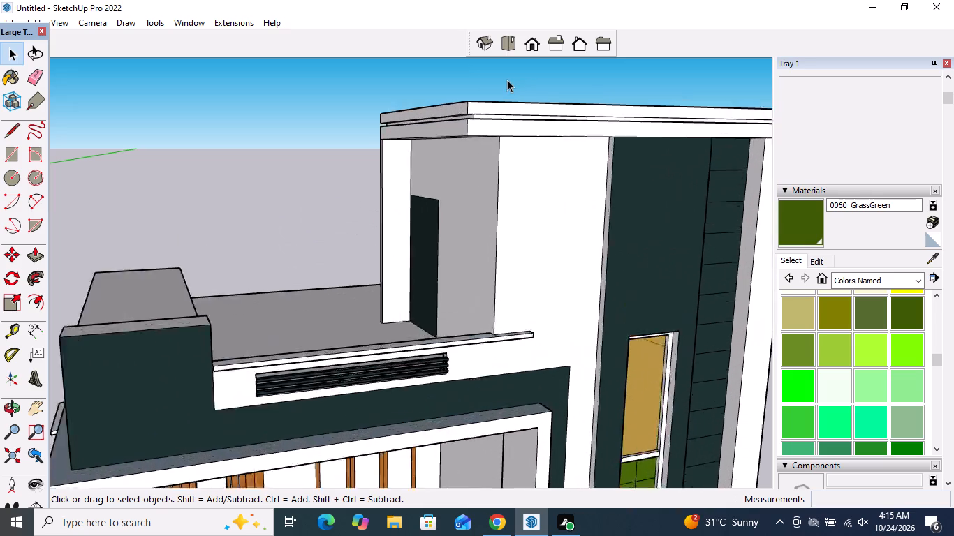
pyautogui.scroll(5, 507, 80)
pyautogui.scroll(3, 466, 135)
pyautogui.scroll(-2, 851, 368)
pyautogui.click(837, 334)
pyautogui.scroll(3, 465, 181)
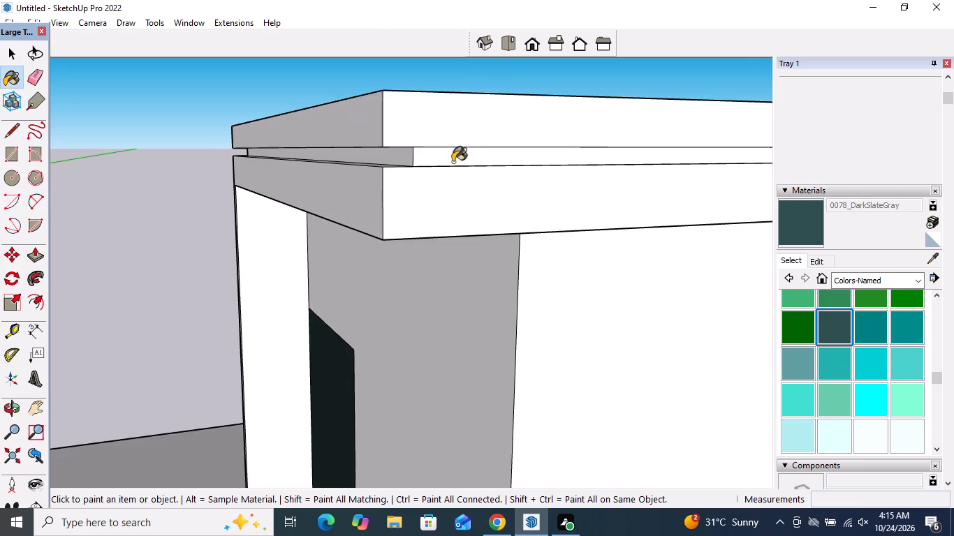
pyautogui.scroll(4, 453, 161)
pyautogui.click(453, 160)
pyautogui.click(372, 144)
pyautogui.moveTo(380, 160); pyautogui.dragTo(415, 70, button='middle')
pyautogui.scroll(-16, 413, 113)
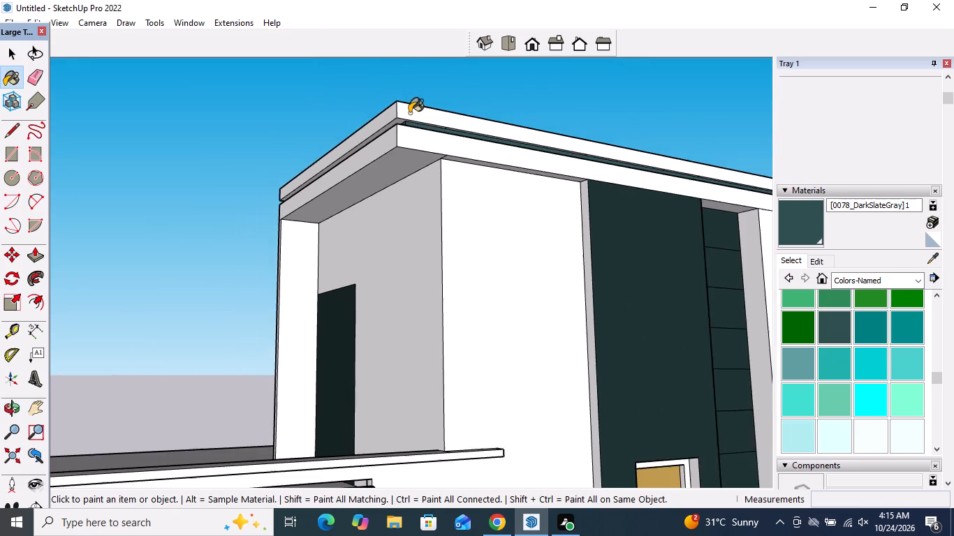
pyautogui.scroll(-11, 409, 113)
pyautogui.moveTo(409, 113); pyautogui.dragTo(410, 178, button='middle')
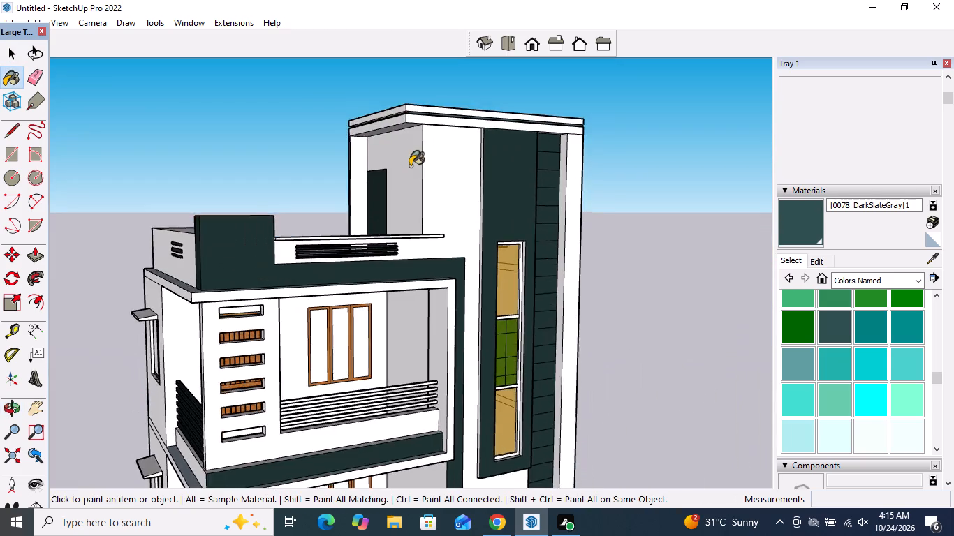
pyautogui.scroll(-11, 410, 166)
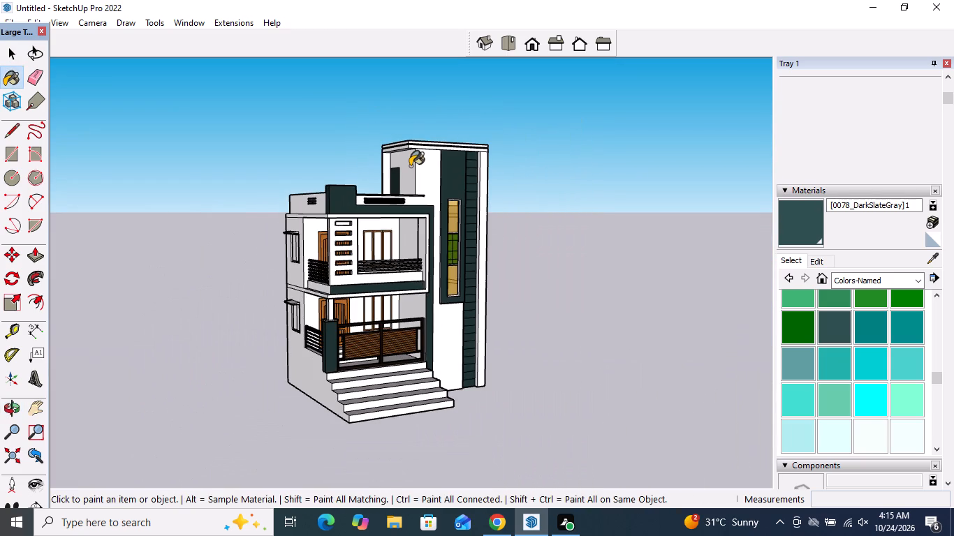
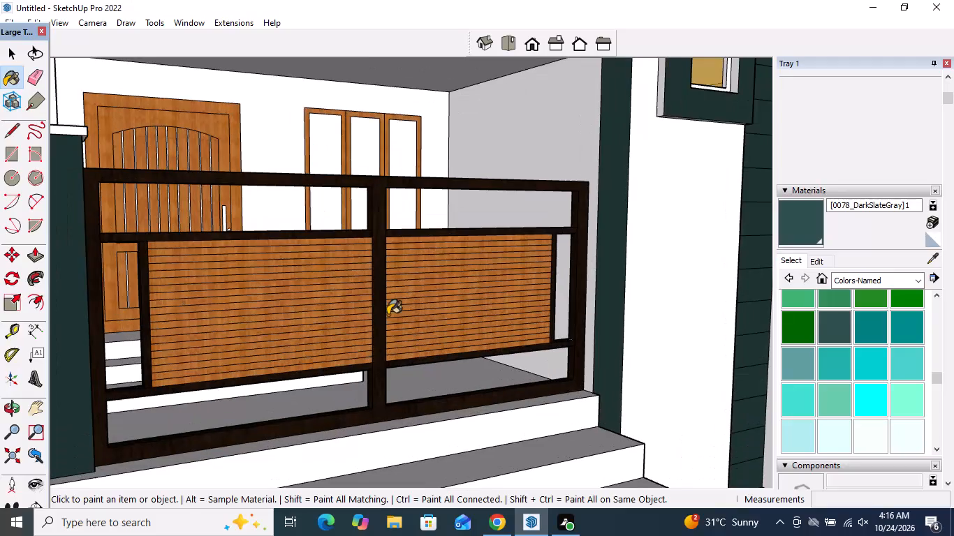
# Inspect the painted house from the front, both sides and above, including the tower window, roof edge, balconies, gate and front steps.
pyautogui.scroll(-14, 388, 315)
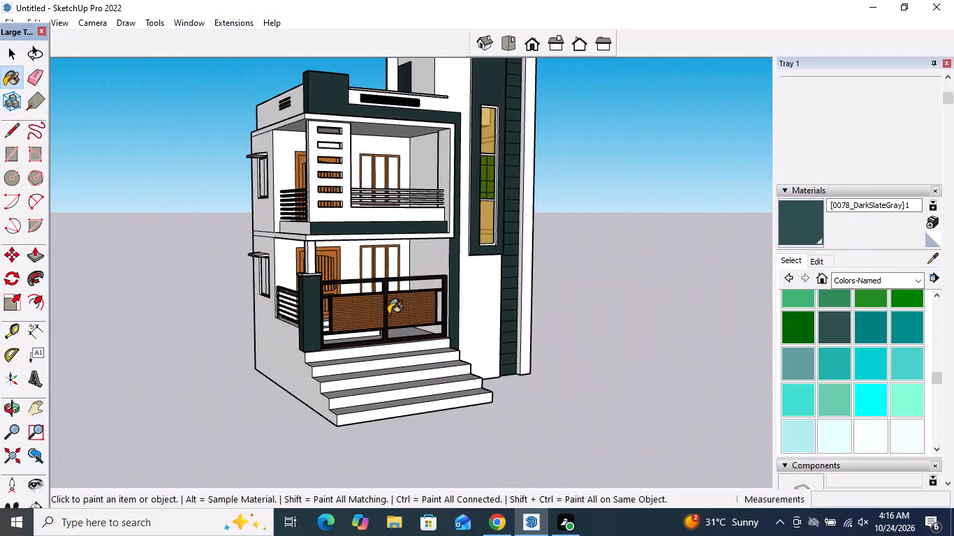
pyautogui.moveTo(388, 314); pyautogui.dragTo(447, 377, button='middle')
pyautogui.scroll(-5, 448, 377)
pyautogui.scroll(4, 488, 188)
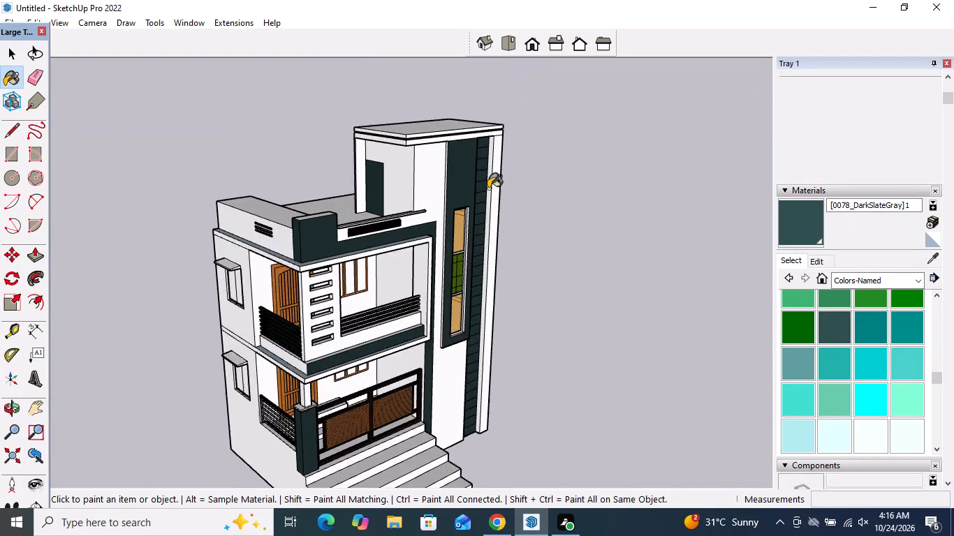
pyautogui.scroll(5, 486, 189)
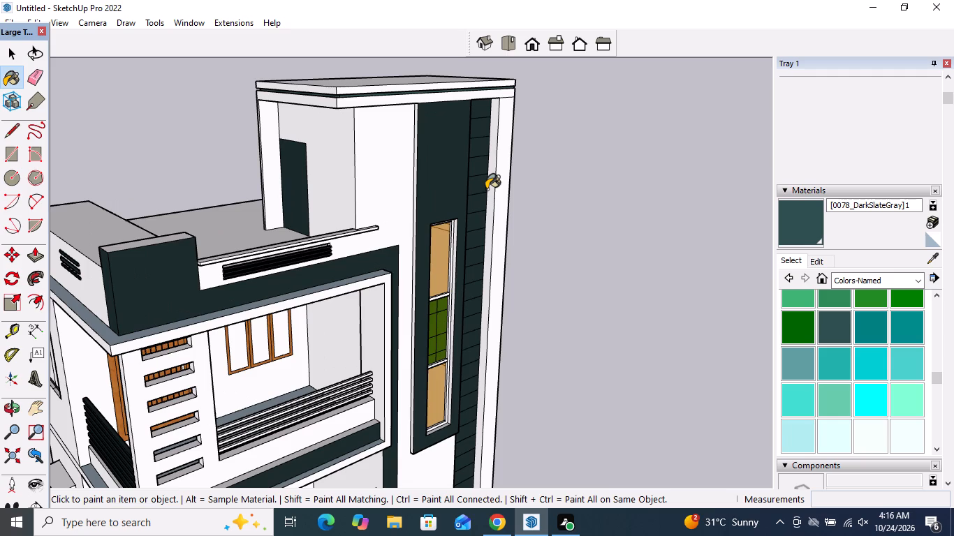
pyautogui.press('space')
pyautogui.scroll(-6, 486, 189)
pyautogui.middleClick(522, 225)
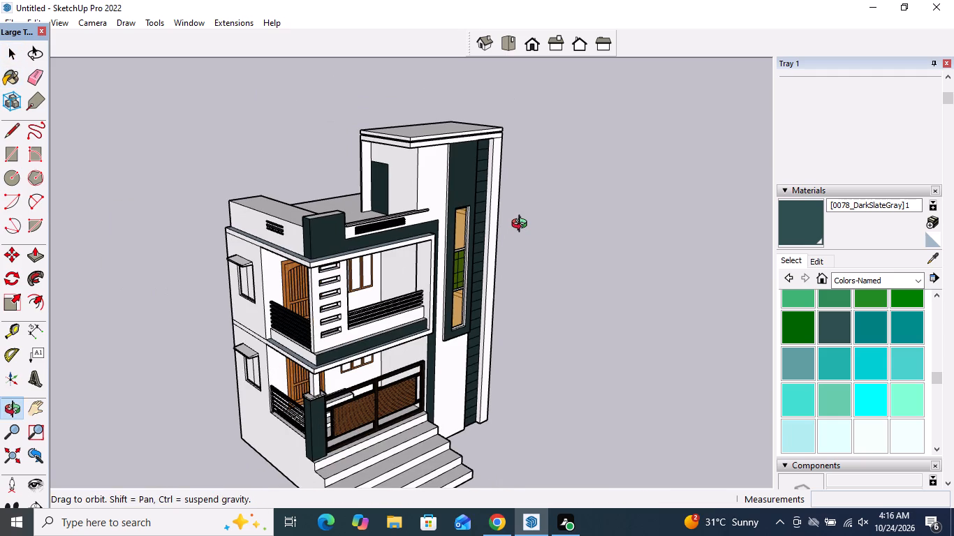
pyautogui.scroll(-4, 692, 269)
pyautogui.moveTo(686, 264); pyautogui.dragTo(318, 218, button='middle')
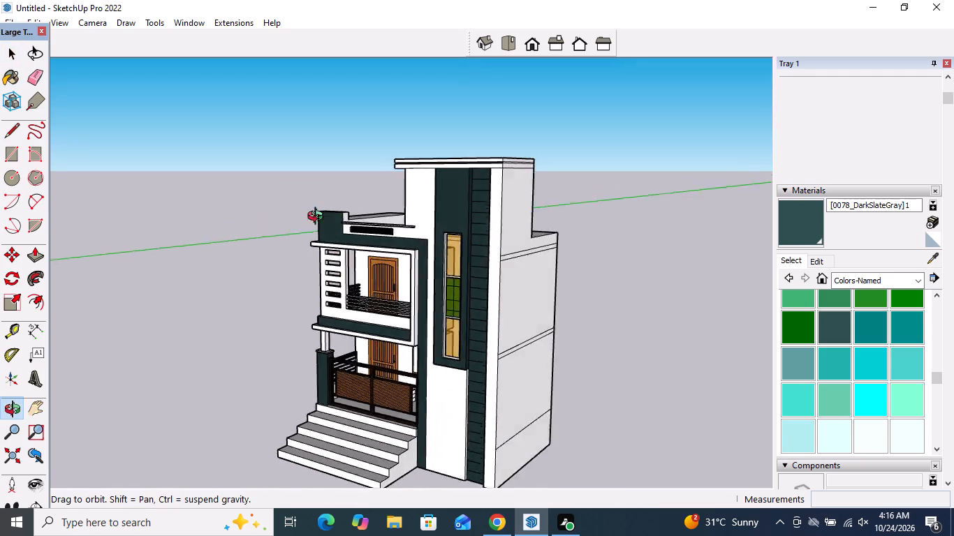
pyautogui.moveTo(318, 218); pyautogui.dragTo(277, 268, button='middle')
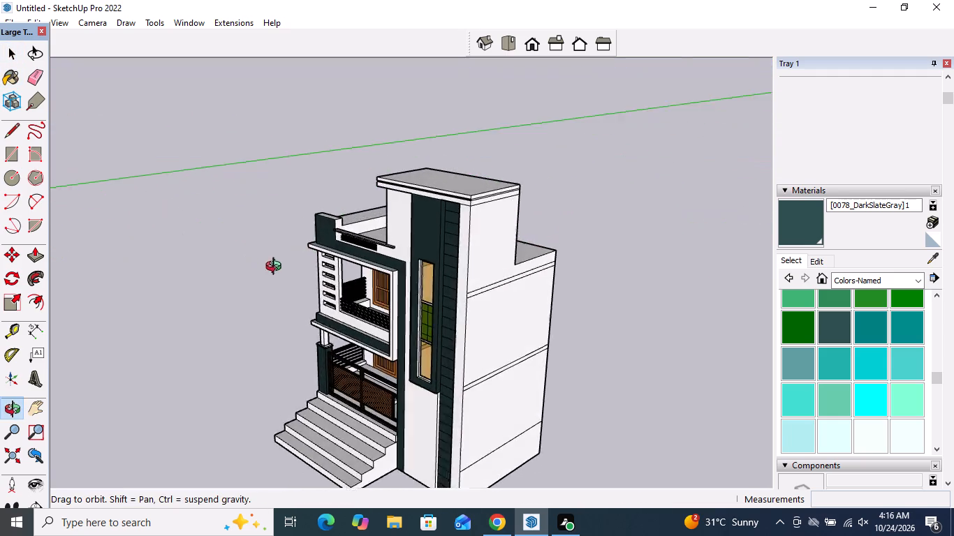
pyautogui.moveTo(277, 268); pyautogui.dragTo(738, 322, button='middle')
pyautogui.moveTo(569, 381); pyautogui.dragTo(462, 270, button='middle')
pyautogui.scroll(3, 447, 285)
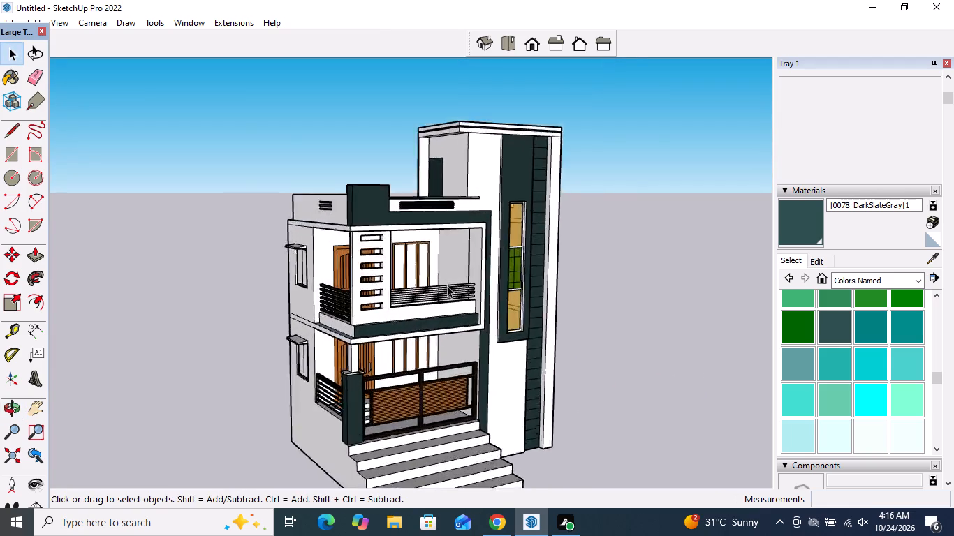
pyautogui.scroll(6, 447, 285)
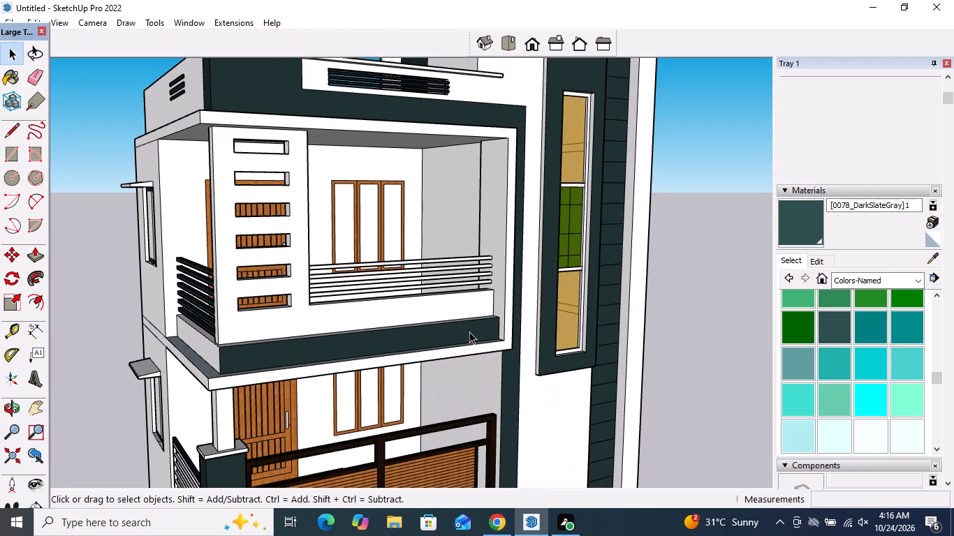
pyautogui.scroll(-4, 427, 249)
pyautogui.moveTo(414, 246); pyautogui.dragTo(83, 278, button='middle')
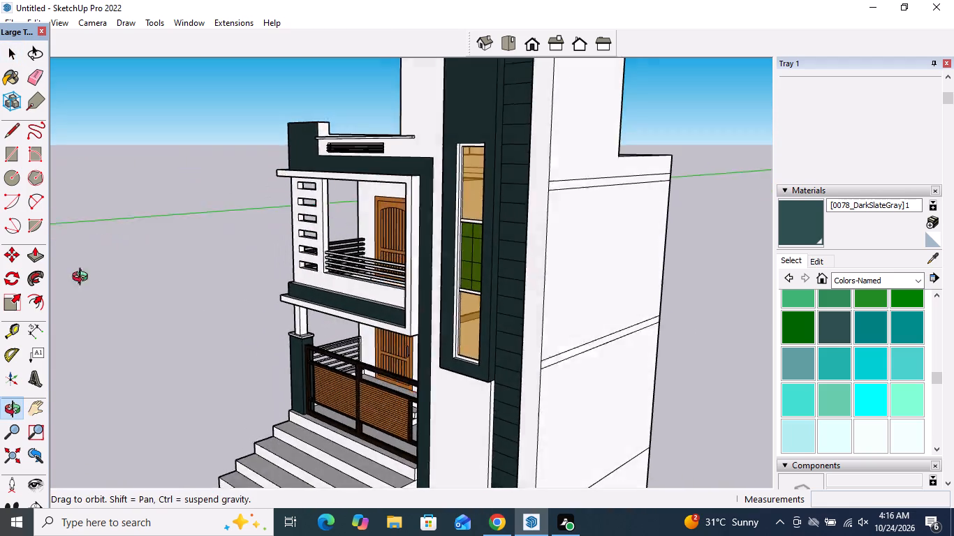
pyautogui.moveTo(83, 278); pyautogui.dragTo(667, 250, button='middle')
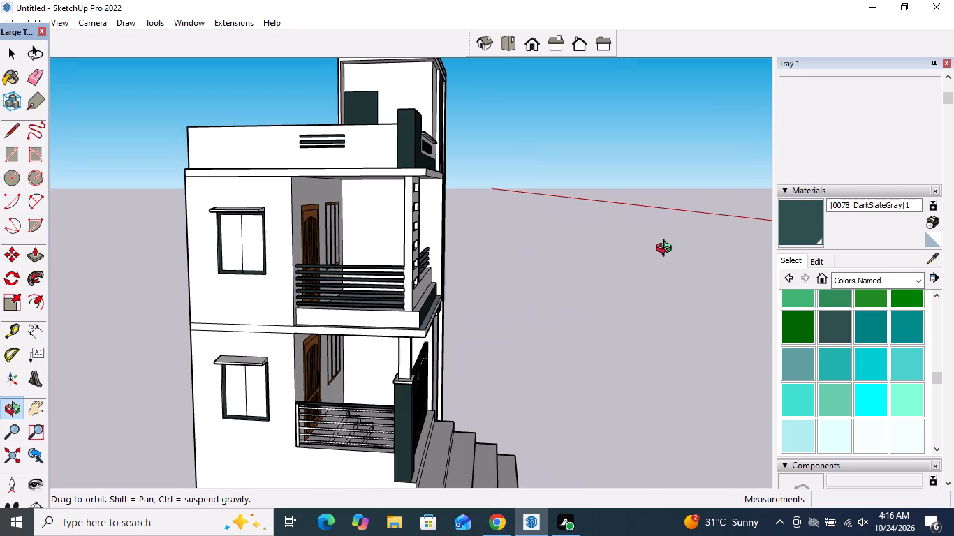
pyautogui.moveTo(667, 250); pyautogui.dragTo(323, 294, button='middle')
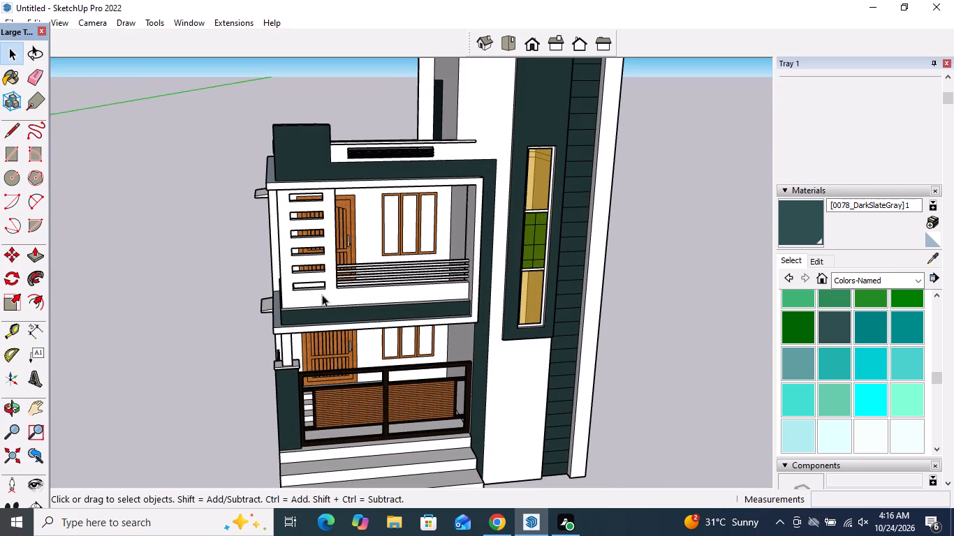
pyautogui.scroll(-5, 322, 295)
pyautogui.moveTo(346, 304); pyautogui.dragTo(667, 210, button='middle')
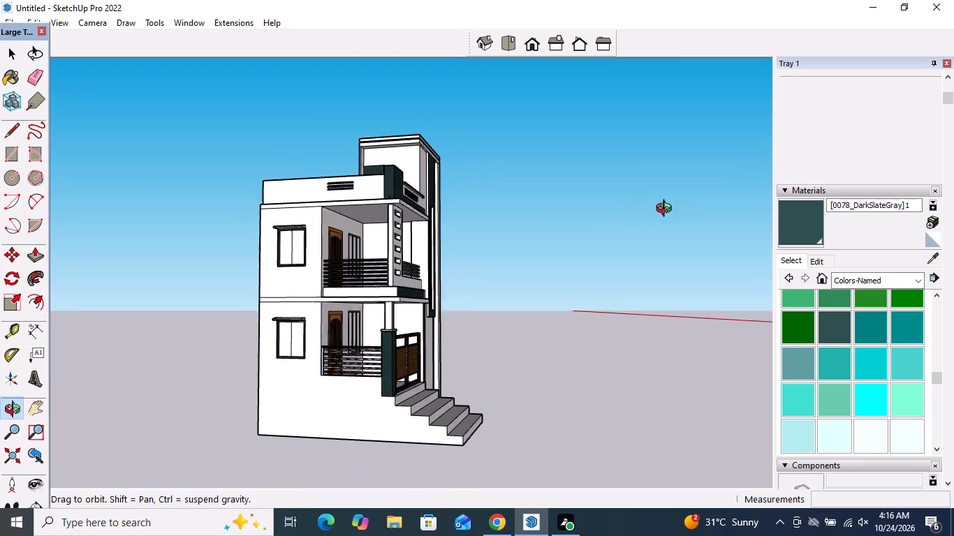
pyautogui.moveTo(667, 210); pyautogui.dragTo(142, 265, button='middle')
pyautogui.moveTo(505, 301); pyautogui.dragTo(254, 325, button='middle')
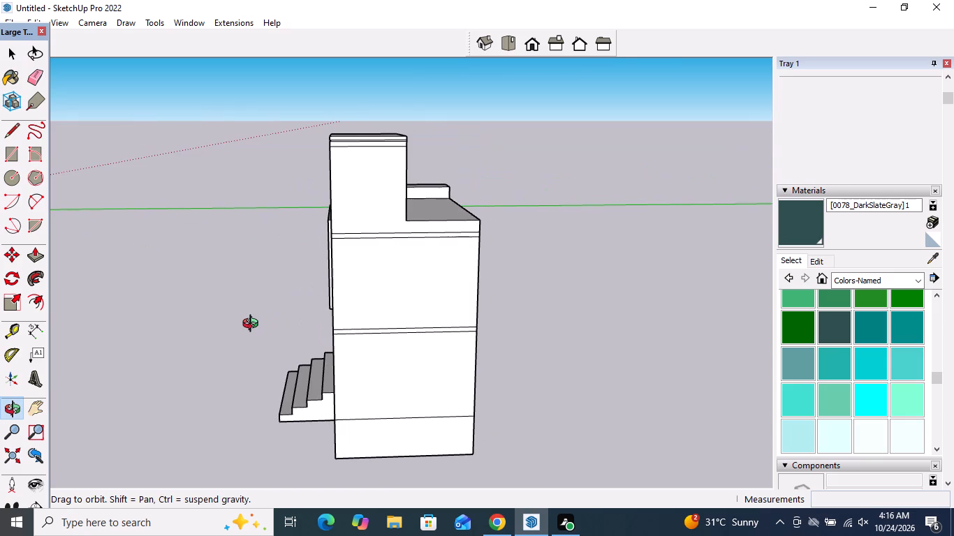
pyautogui.moveTo(254, 325); pyautogui.dragTo(600, 416, button='middle')
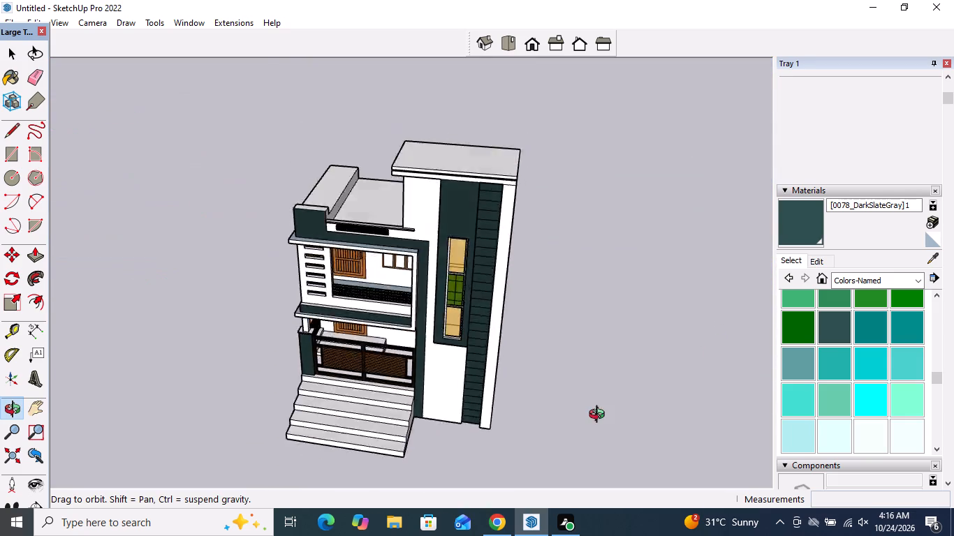
pyautogui.moveTo(600, 416); pyautogui.dragTo(323, 306, button='middle')
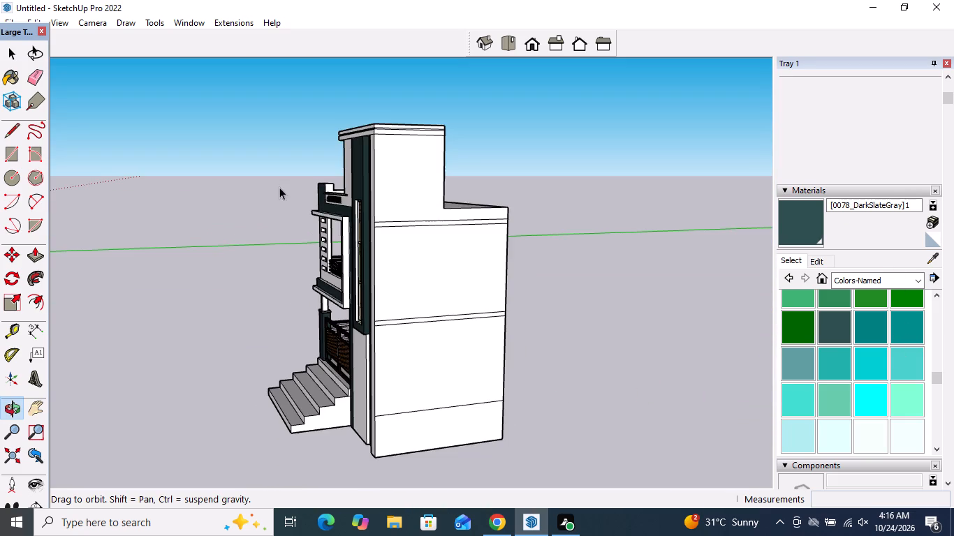
pyautogui.moveTo(281, 187); pyautogui.dragTo(797, 269, button='middle')
pyautogui.scroll(3, 458, 345)
pyautogui.moveTo(418, 341); pyautogui.dragTo(568, 229, button='middle')
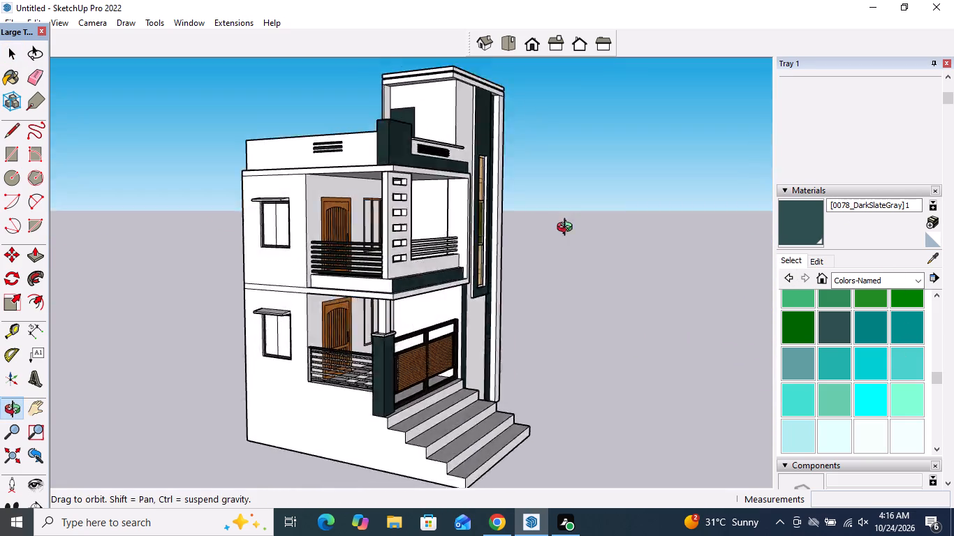
pyautogui.moveTo(568, 229); pyautogui.dragTo(565, 317, button='middle')
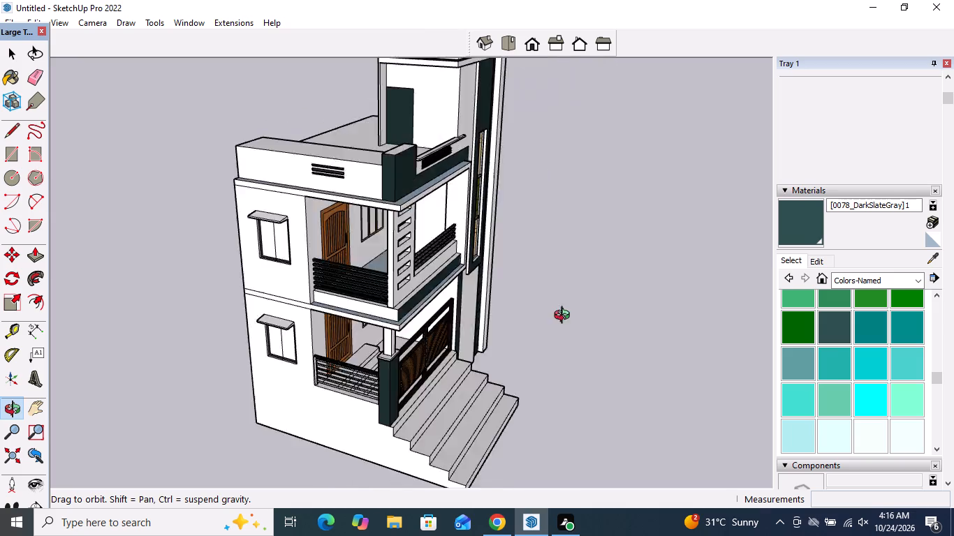
pyautogui.moveTo(565, 317); pyautogui.dragTo(457, 241, button='middle')
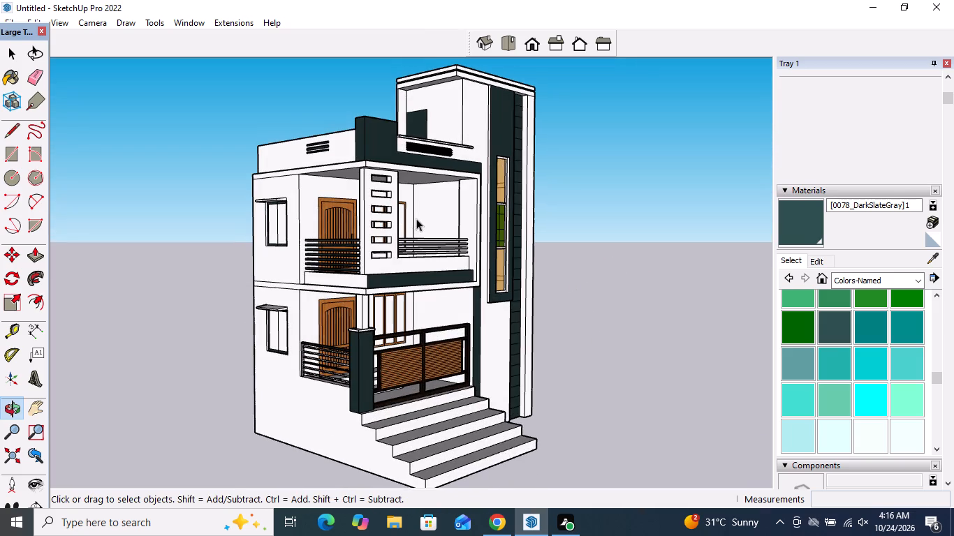
pyautogui.scroll(-3, 418, 238)
pyautogui.moveTo(438, 253); pyautogui.dragTo(404, 276, button='middle')
pyautogui.scroll(1, 404, 276)
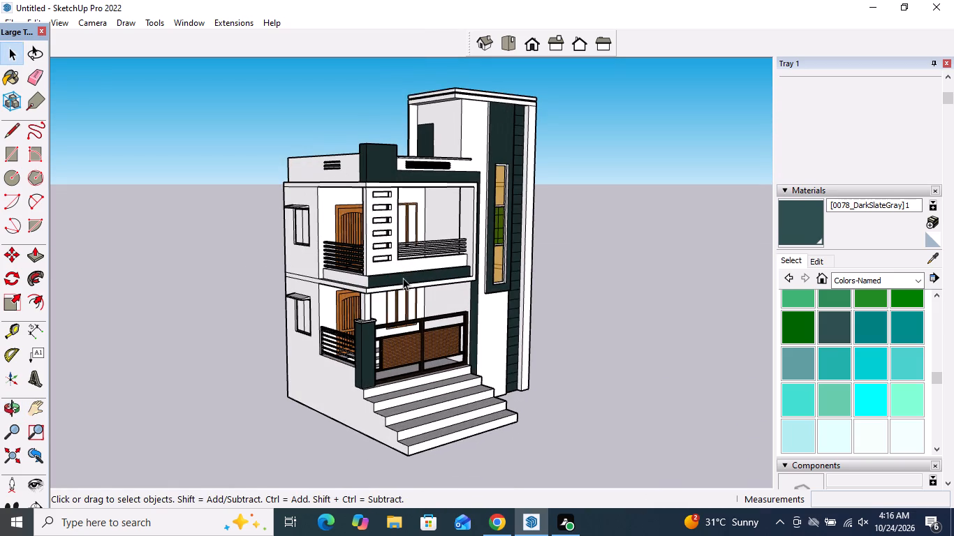
pyautogui.scroll(14, 396, 279)
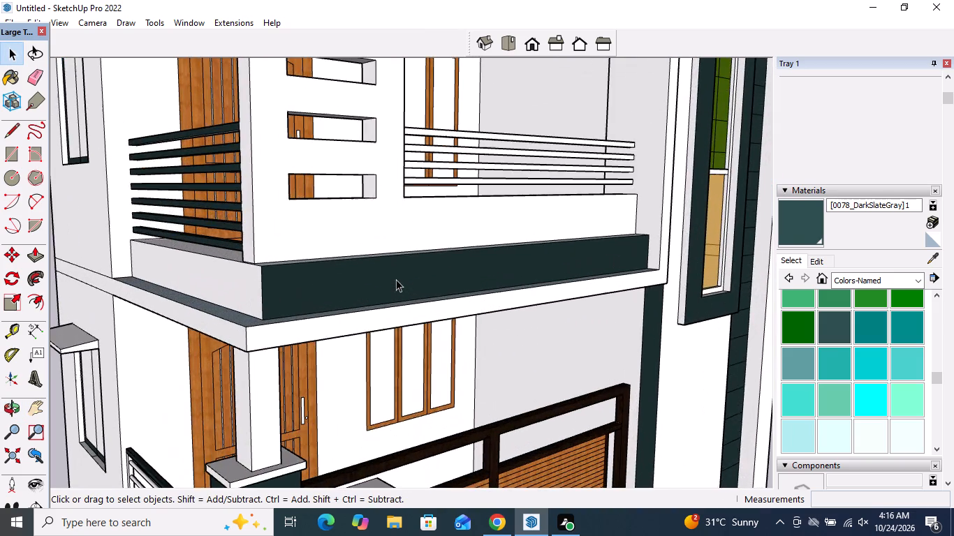
pyautogui.scroll(-17, 396, 279)
pyautogui.scroll(8, 390, 295)
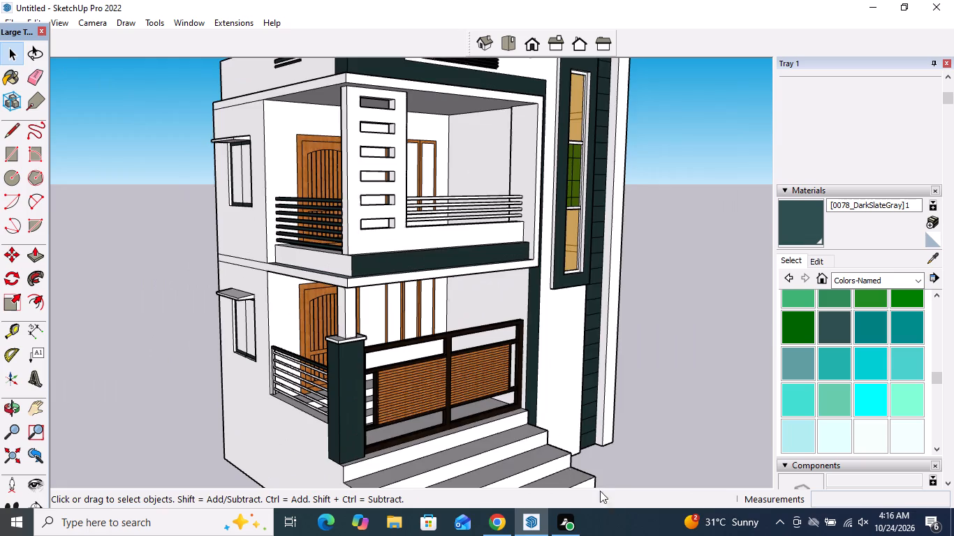
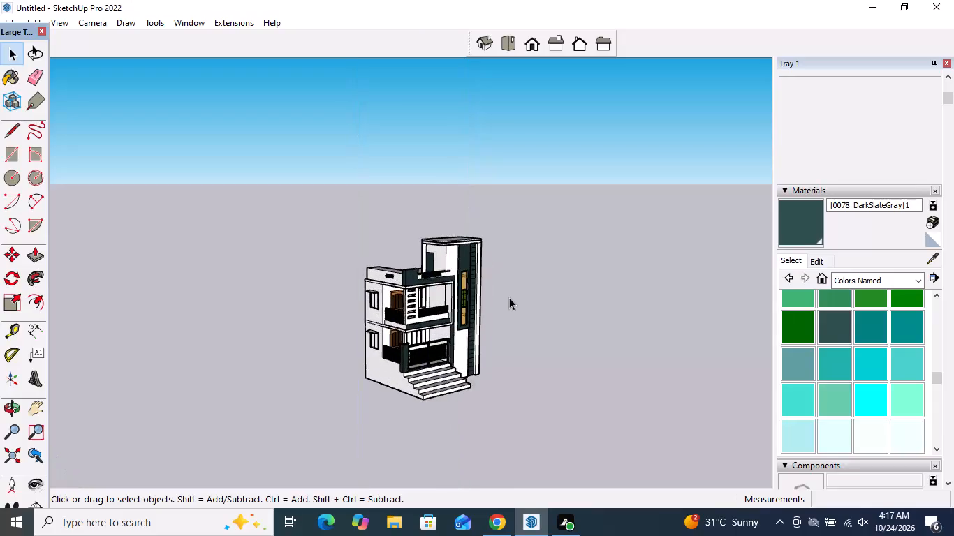
# Examine the upper balcony, its railing and dark band, and the green and orange-tinted tower window from the front.
pyautogui.scroll(2, 473, 285)
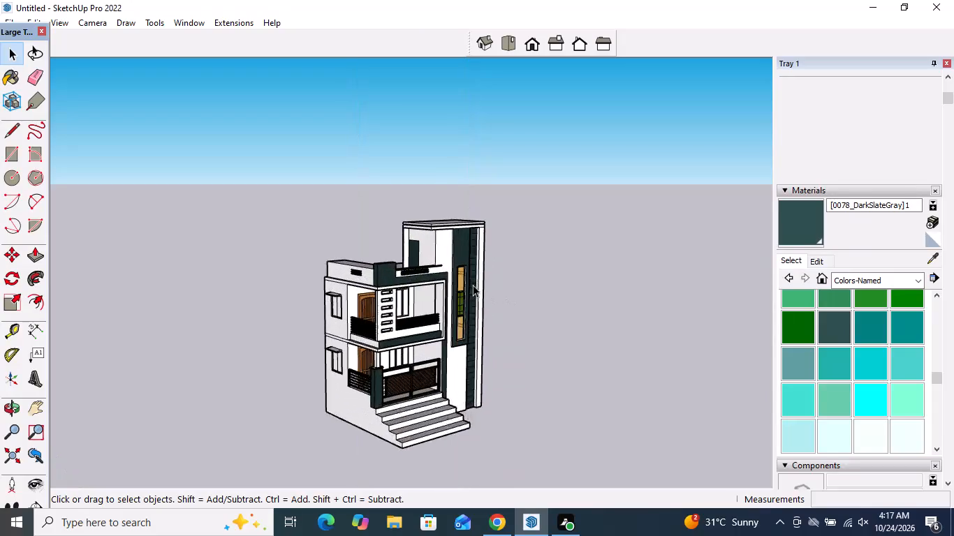
pyautogui.scroll(7, 473, 285)
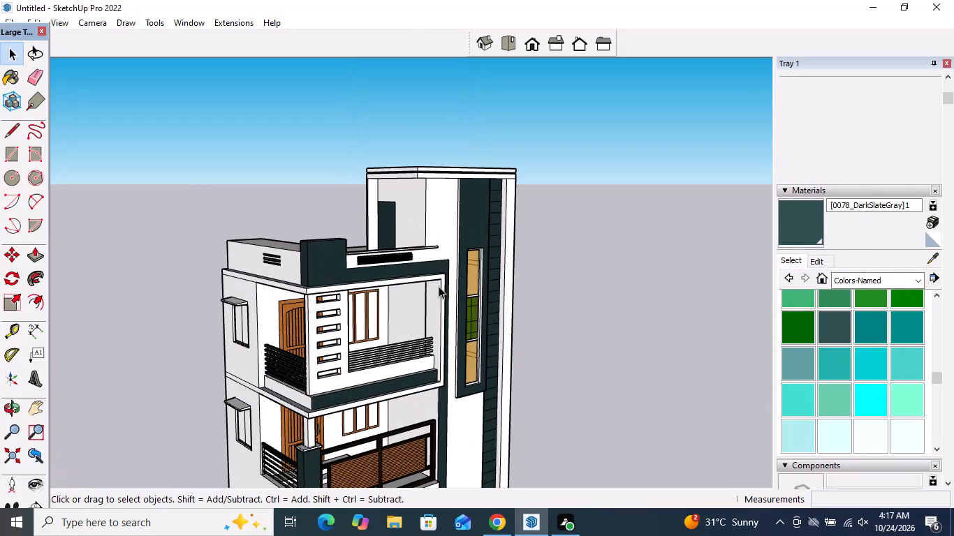
pyautogui.scroll(5, 439, 286)
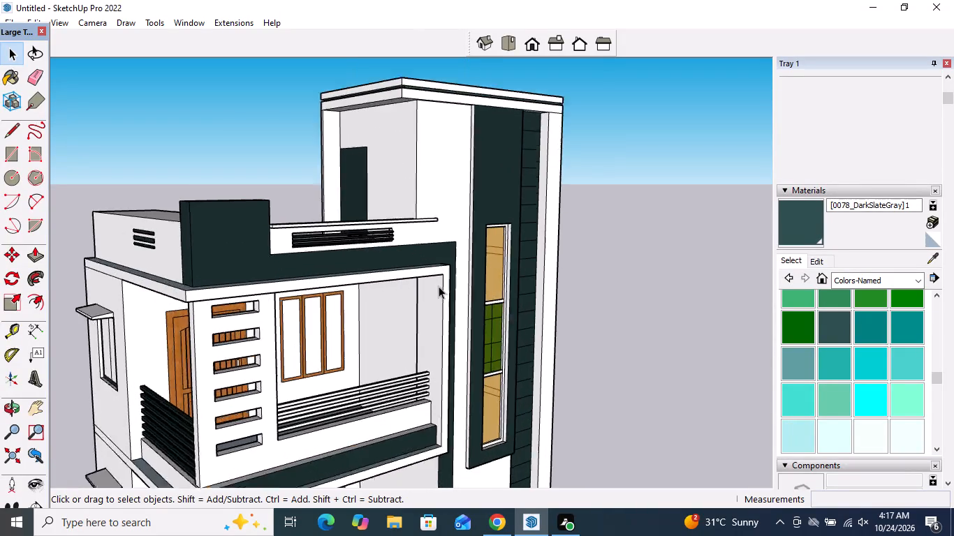
pyautogui.scroll(11, 439, 286)
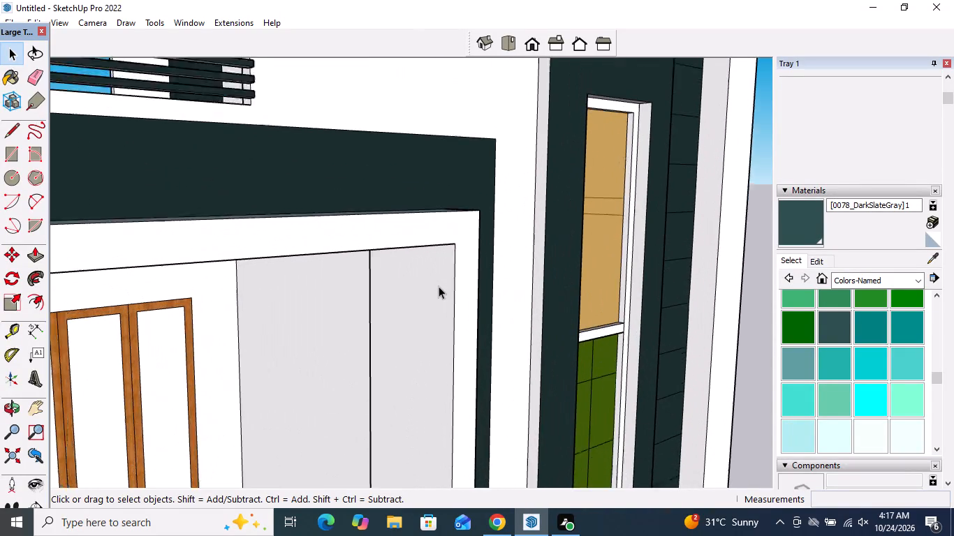
pyautogui.scroll(3, 439, 286)
pyautogui.scroll(-5, 439, 286)
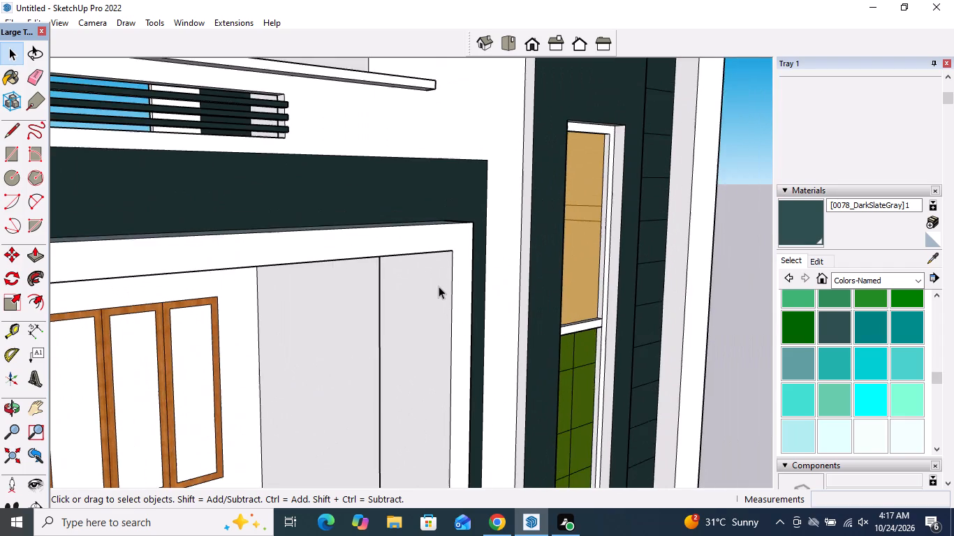
pyautogui.scroll(-17, 439, 286)
pyautogui.scroll(-6, 439, 286)
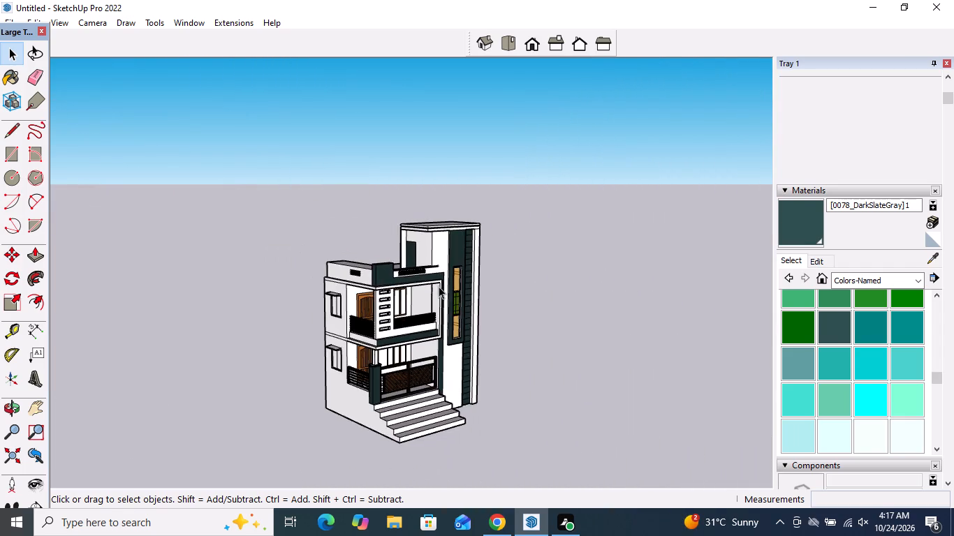
pyautogui.moveTo(436, 328); pyautogui.dragTo(303, 362, button='middle')
pyautogui.scroll(10, 406, 327)
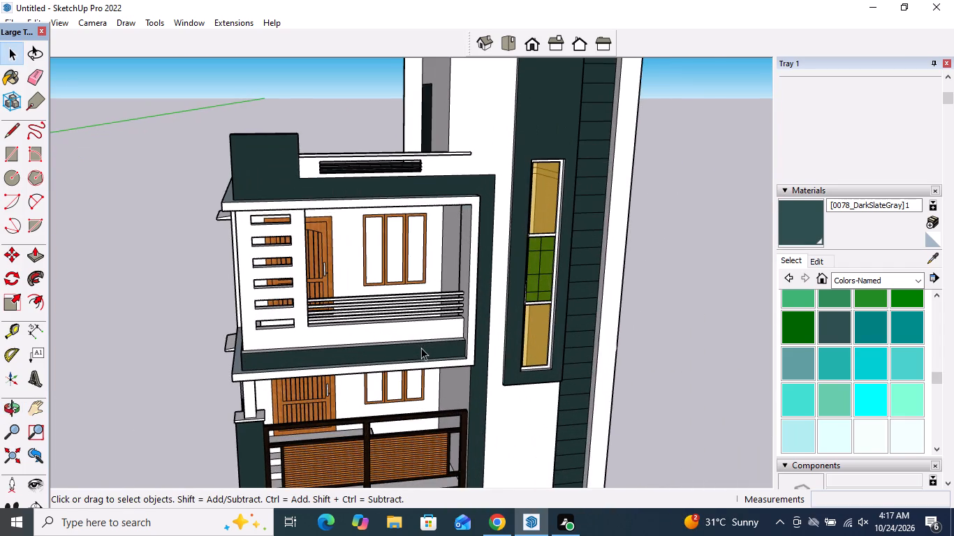
pyautogui.scroll(6, 421, 348)
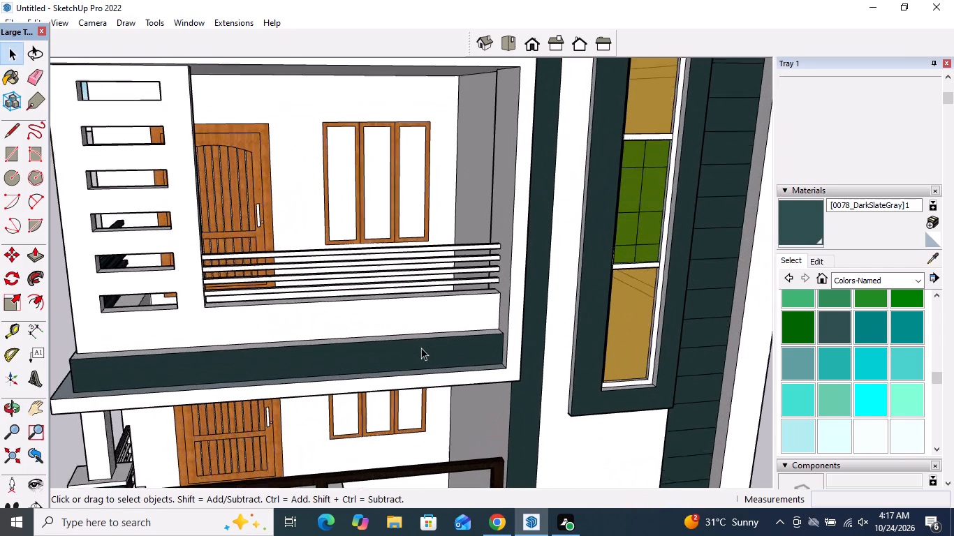
pyautogui.scroll(3, 421, 348)
pyautogui.scroll(-5, 421, 348)
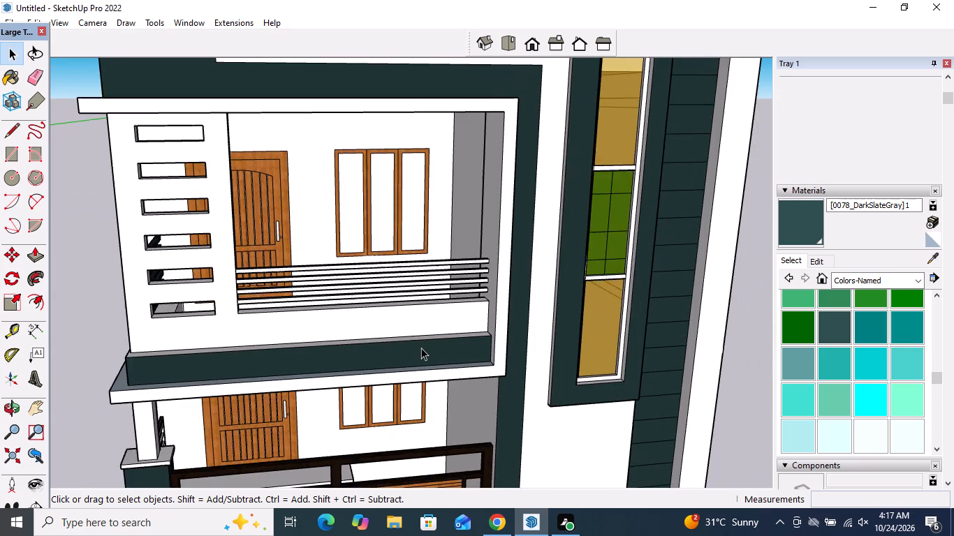
pyautogui.scroll(-9, 421, 348)
pyautogui.moveTo(421, 348); pyautogui.dragTo(456, 278, button='middle')
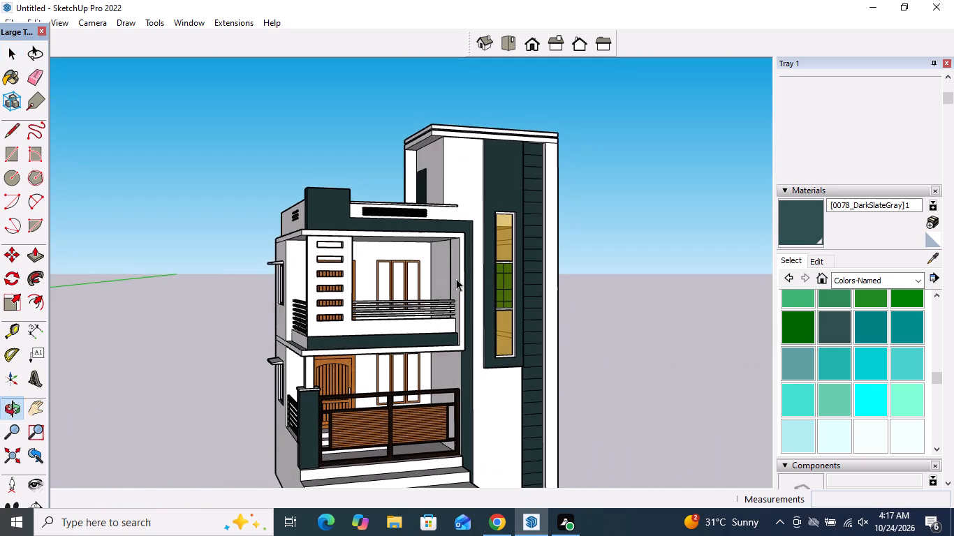
# Paint the green middle panes of the tower window with 0059_DarkOliveGreen from the Colors-Named materials.
pyautogui.scroll(3, 814, 307)
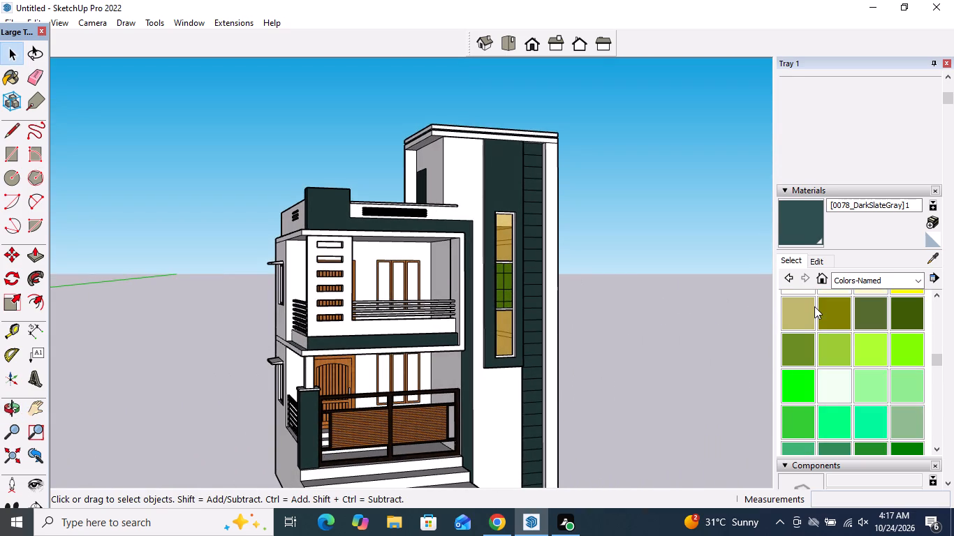
pyautogui.scroll(-3, 814, 306)
pyautogui.scroll(4, 814, 306)
pyautogui.scroll(-2, 814, 306)
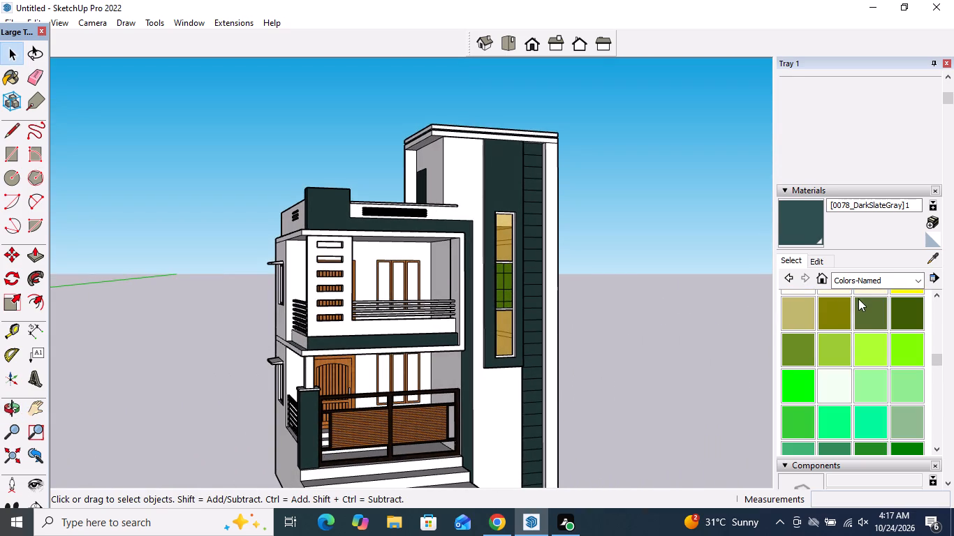
pyautogui.click(865, 303)
pyautogui.scroll(4, 564, 267)
pyautogui.scroll(6, 484, 270)
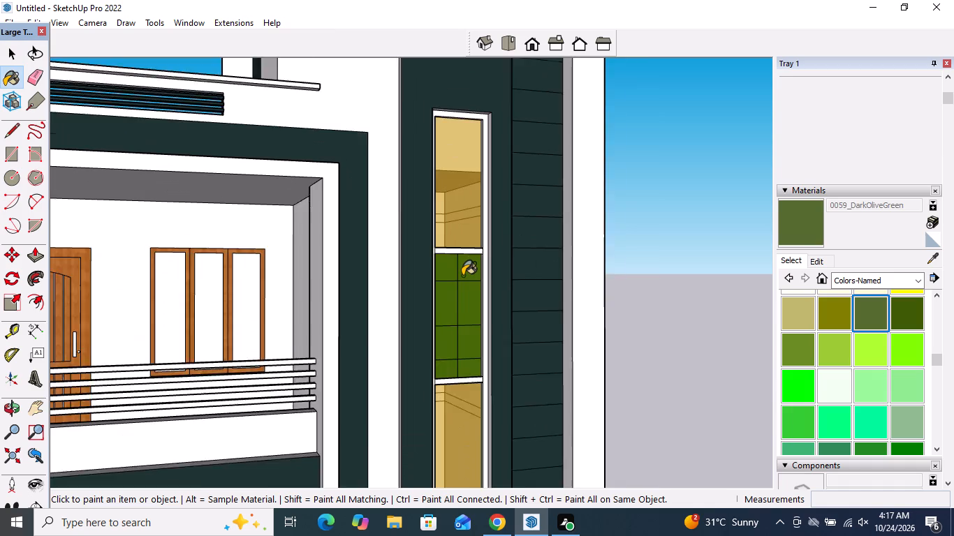
pyautogui.scroll(2, 462, 276)
pyautogui.click(469, 270)
pyautogui.click(436, 265)
pyautogui.click(441, 301)
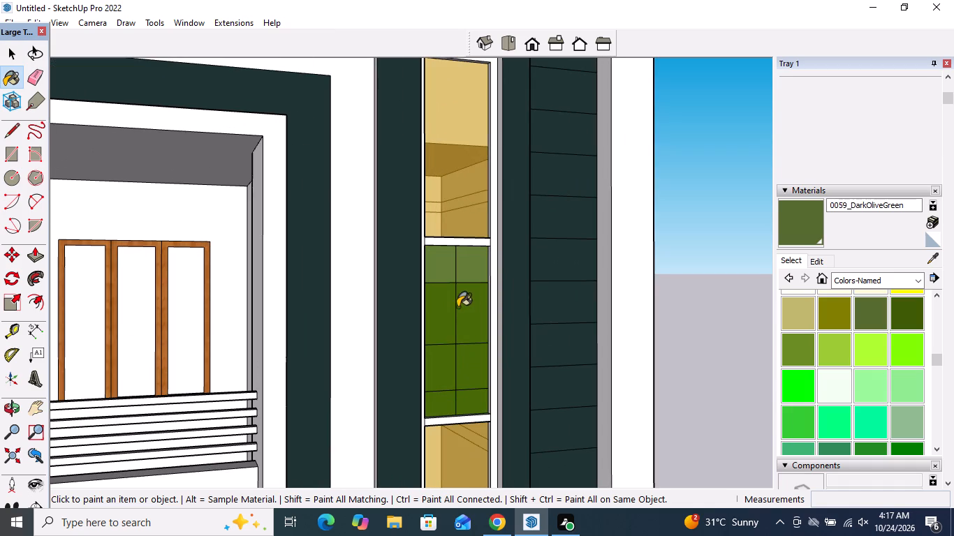
pyautogui.click(466, 304)
pyautogui.click(460, 357)
pyautogui.click(448, 364)
pyautogui.click(449, 397)
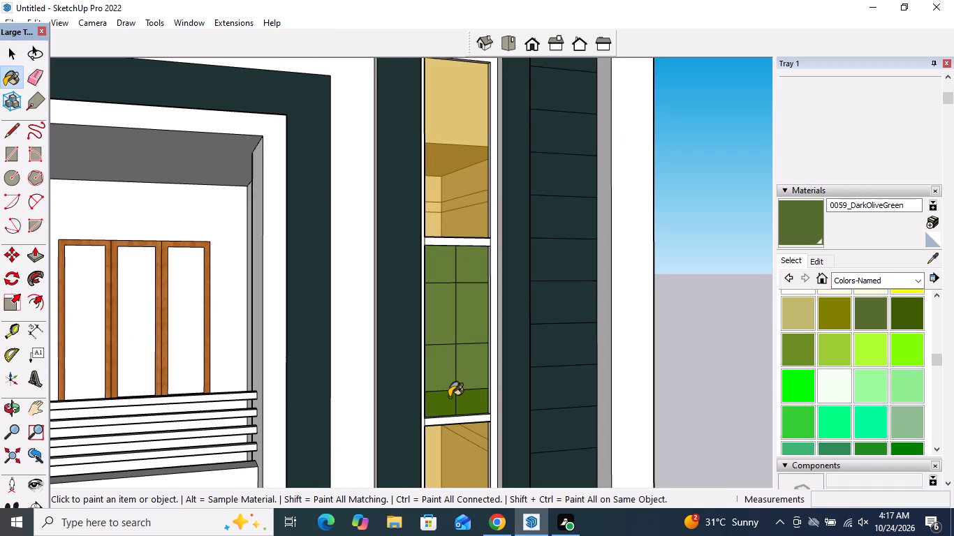
pyautogui.click(469, 400)
pyautogui.scroll(-15, 476, 282)
pyautogui.scroll(-5, 603, 313)
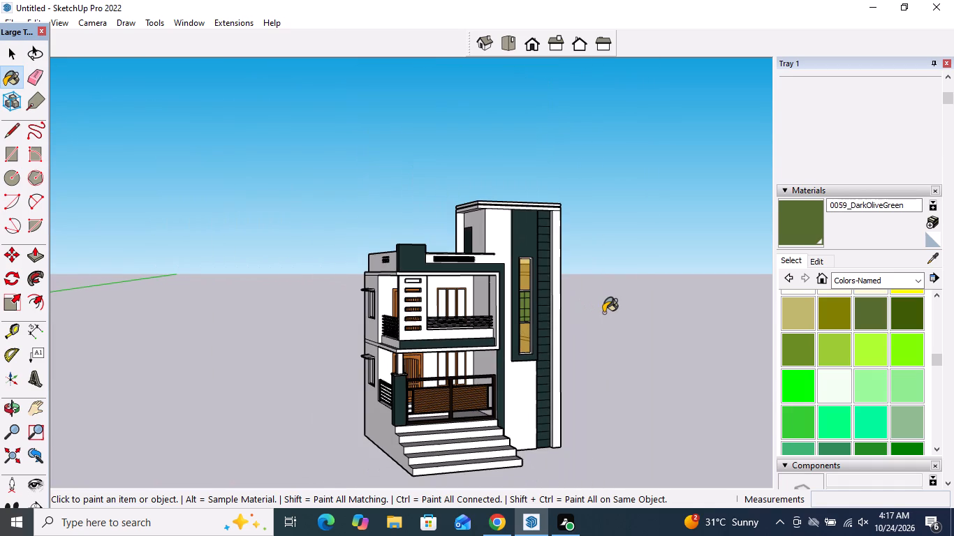
pyautogui.press('space')
# Examine the house from the front, the window side and below, including the tower window, balconies, gate, steps and porch ceiling.
pyautogui.scroll(-4, 603, 313)
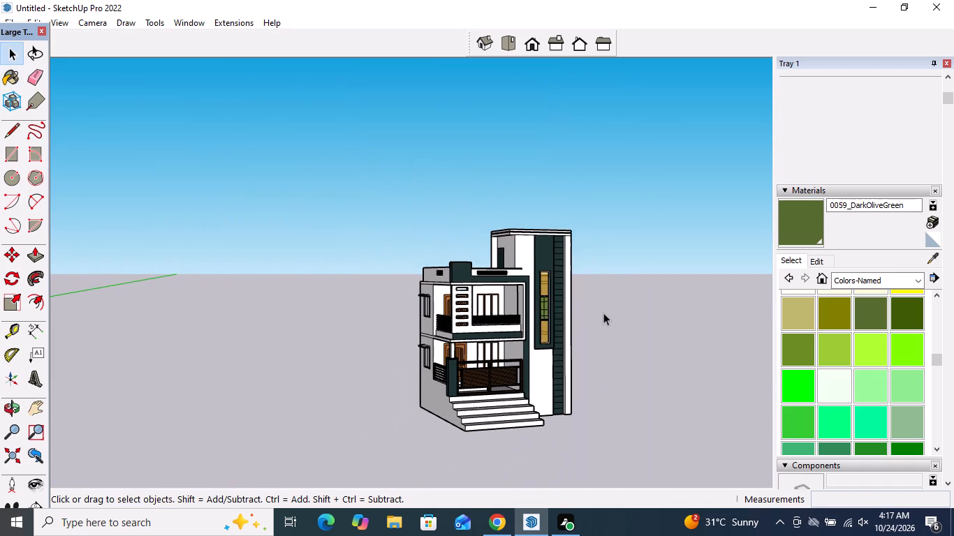
pyautogui.moveTo(603, 313); pyautogui.dragTo(601, 313, button='middle')
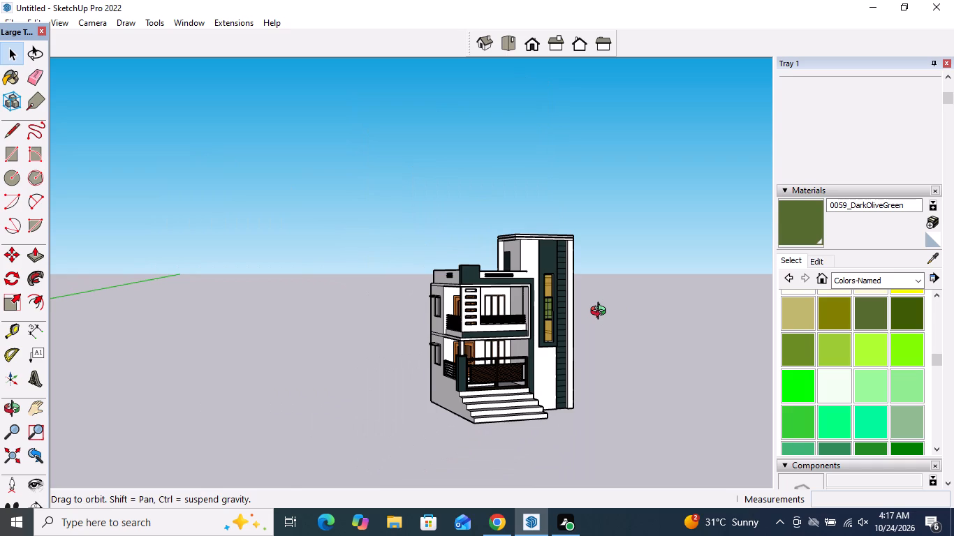
pyautogui.moveTo(601, 313); pyautogui.dragTo(483, 329, button='middle')
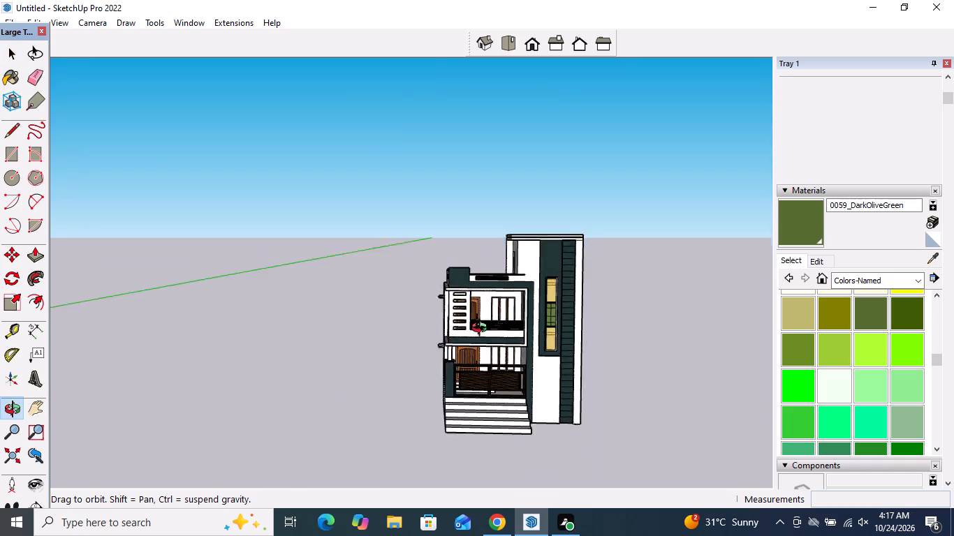
pyautogui.moveTo(483, 329); pyautogui.dragTo(587, 352, button='middle')
pyautogui.scroll(2, 546, 384)
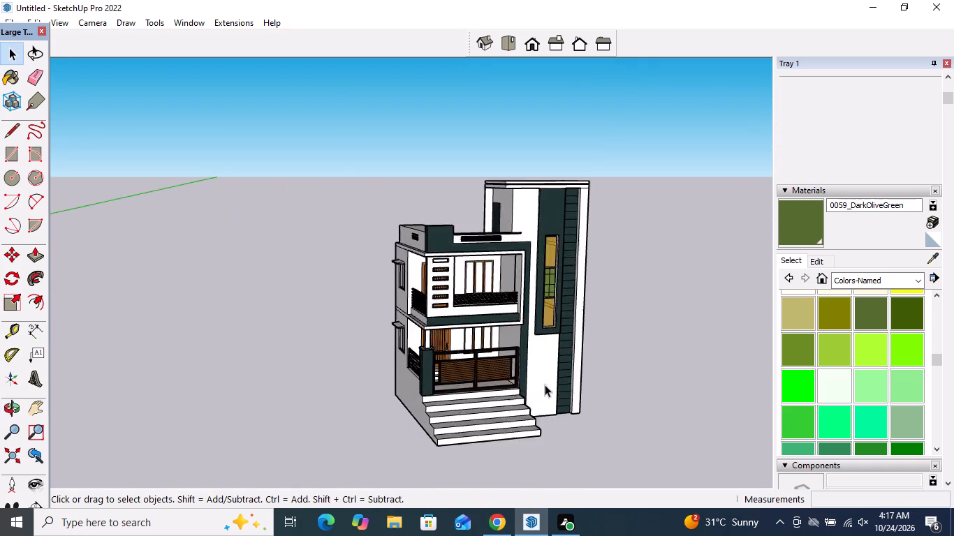
pyautogui.scroll(14, 545, 385)
pyautogui.scroll(-12, 399, 344)
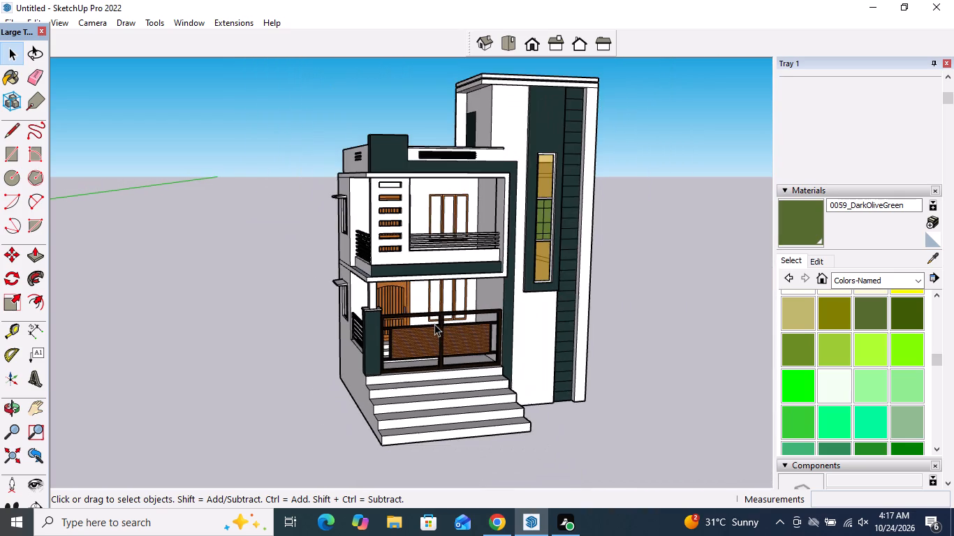
pyautogui.moveTo(432, 324); pyautogui.dragTo(584, 336, button='middle')
pyautogui.scroll(5, 537, 324)
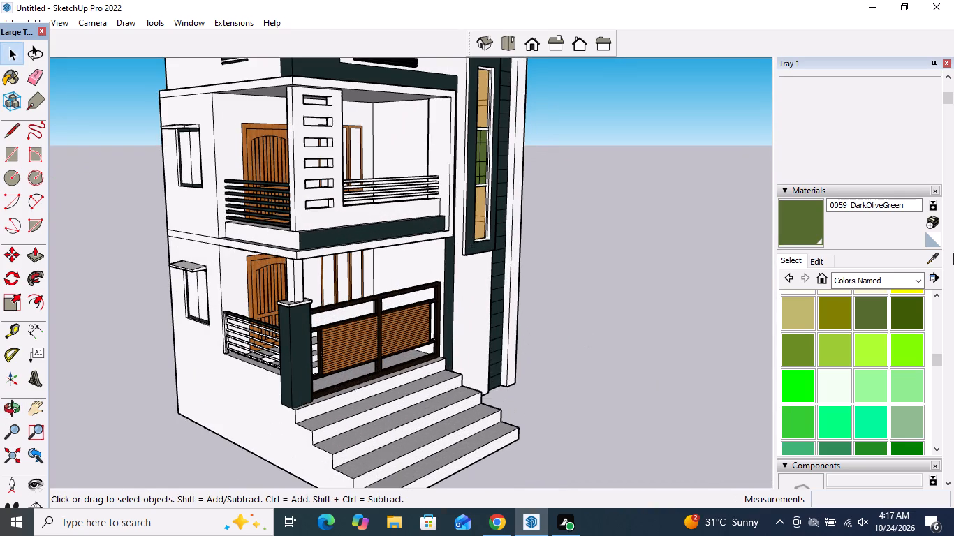
pyautogui.scroll(-6, 124, 223)
pyautogui.scroll(6, 151, 229)
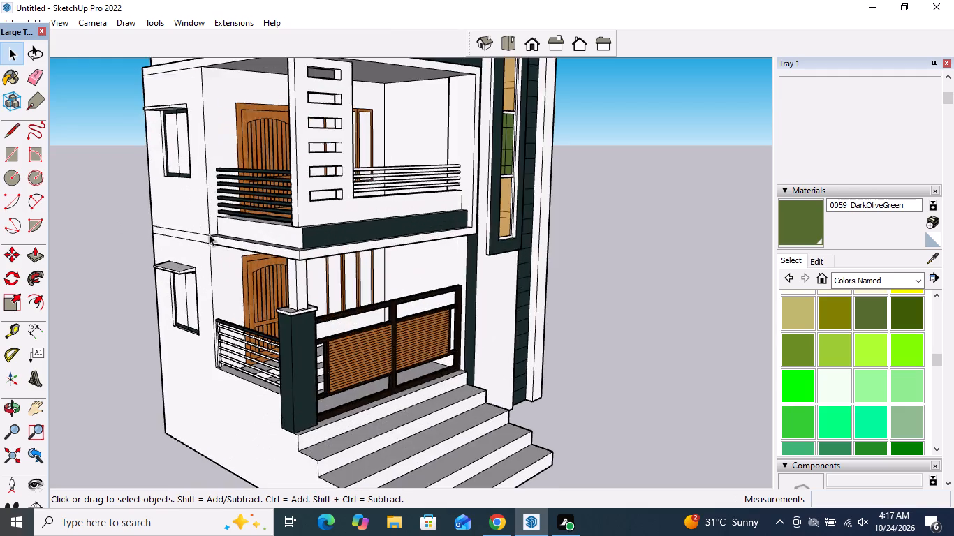
pyautogui.moveTo(316, 250); pyautogui.dragTo(458, 307, button='middle')
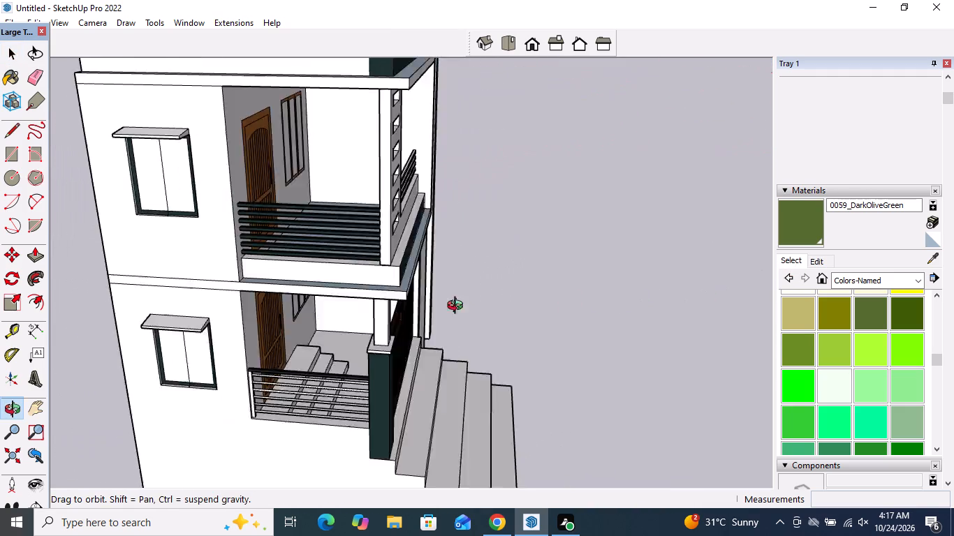
pyautogui.moveTo(458, 307); pyautogui.dragTo(562, 124, button='middle')
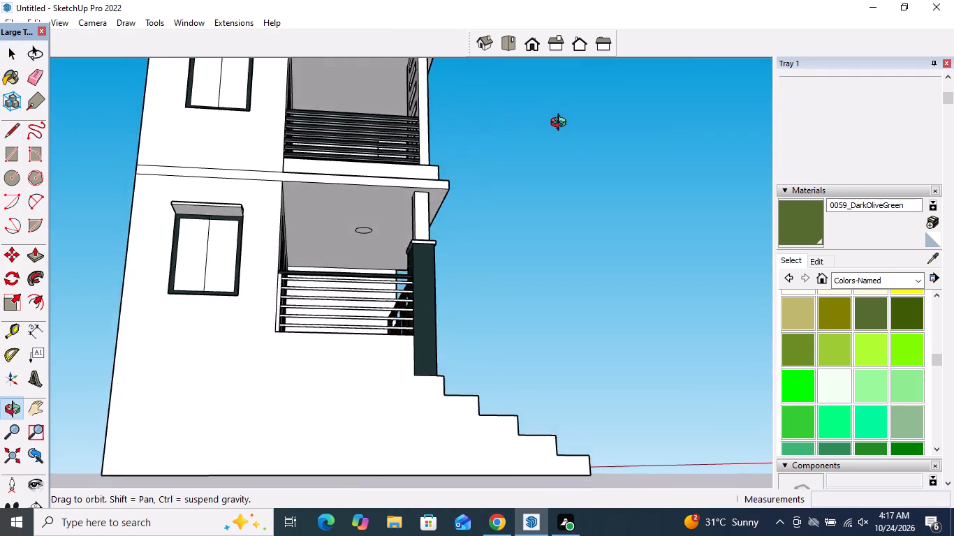
pyautogui.moveTo(562, 124); pyautogui.dragTo(405, 85, button='middle')
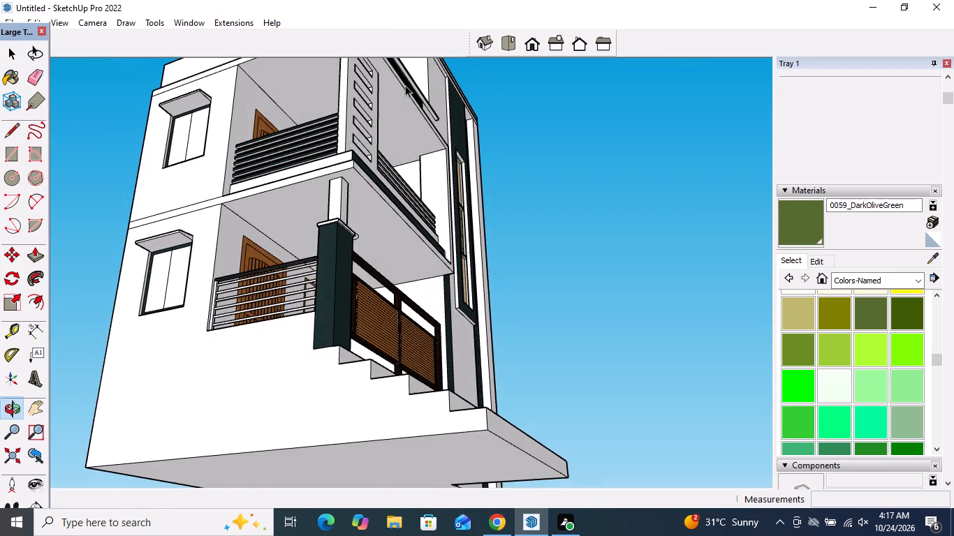
pyautogui.moveTo(406, 153); pyautogui.dragTo(275, 131, button='middle')
# Push the circle in the ground-floor porch ceiling 1" inward as a light recess.
pyautogui.scroll(1, 275, 131)
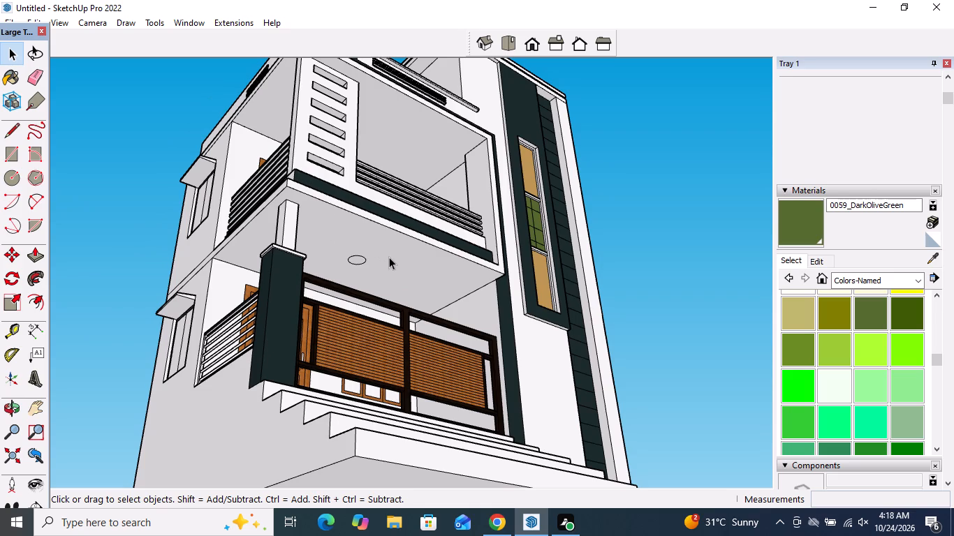
pyautogui.scroll(13, 390, 258)
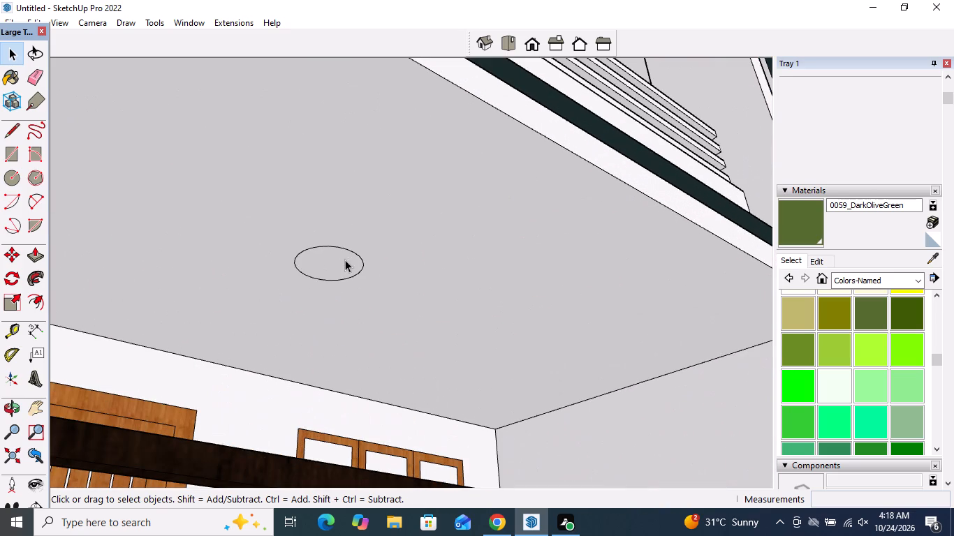
pyautogui.click(41, 257)
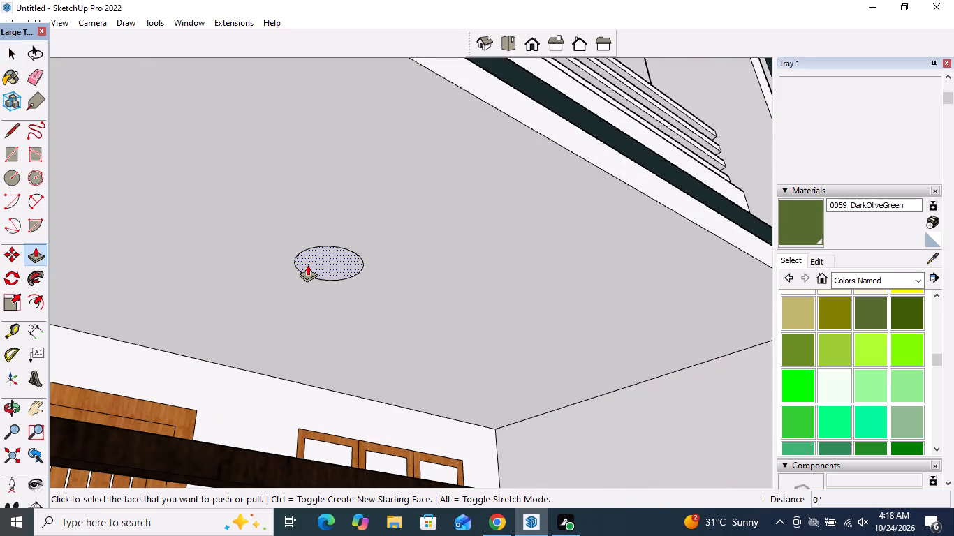
pyautogui.click(308, 265)
pyautogui.click(308, 260)
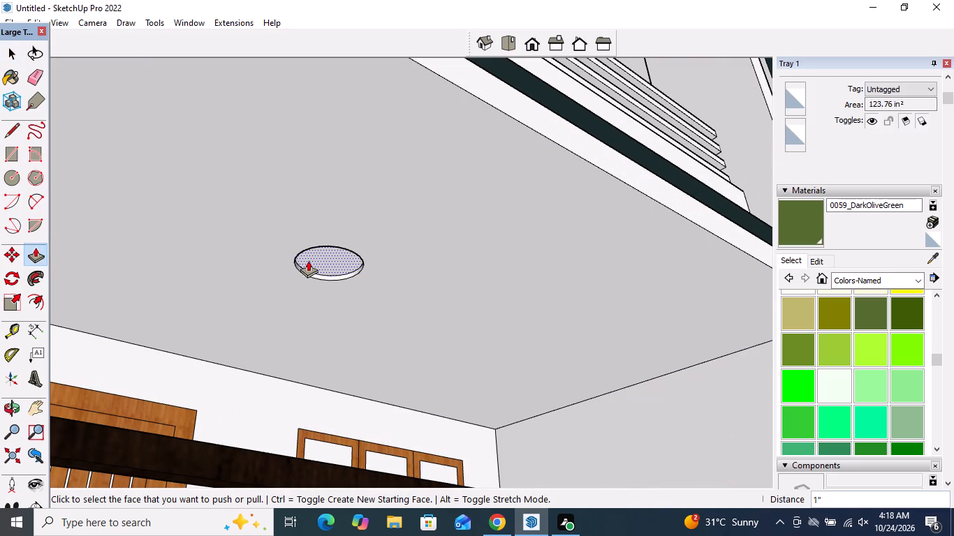
# Paint the recessed circle in the porch ceiling and its rim with 0056_Yellow.
pyautogui.scroll(1, 878, 316)
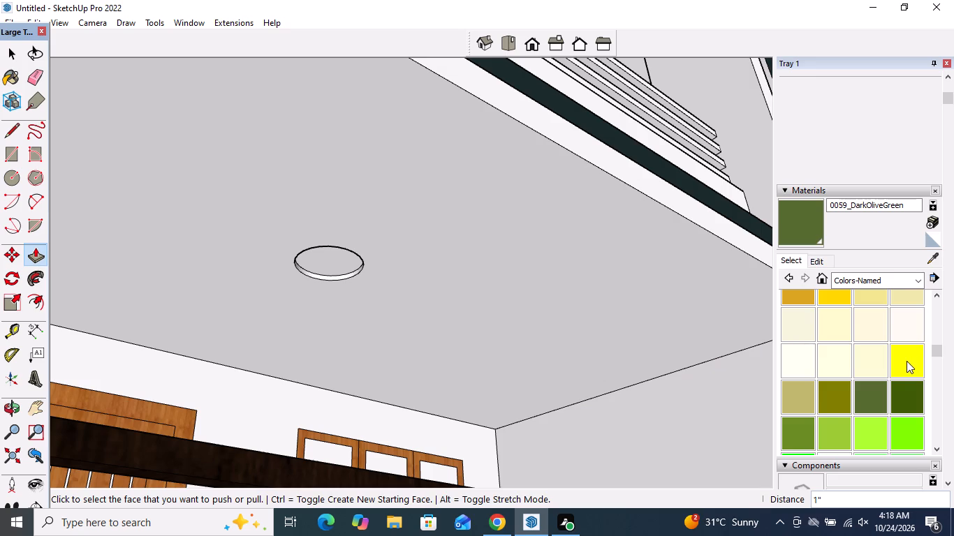
pyautogui.click(906, 361)
pyautogui.click(340, 263)
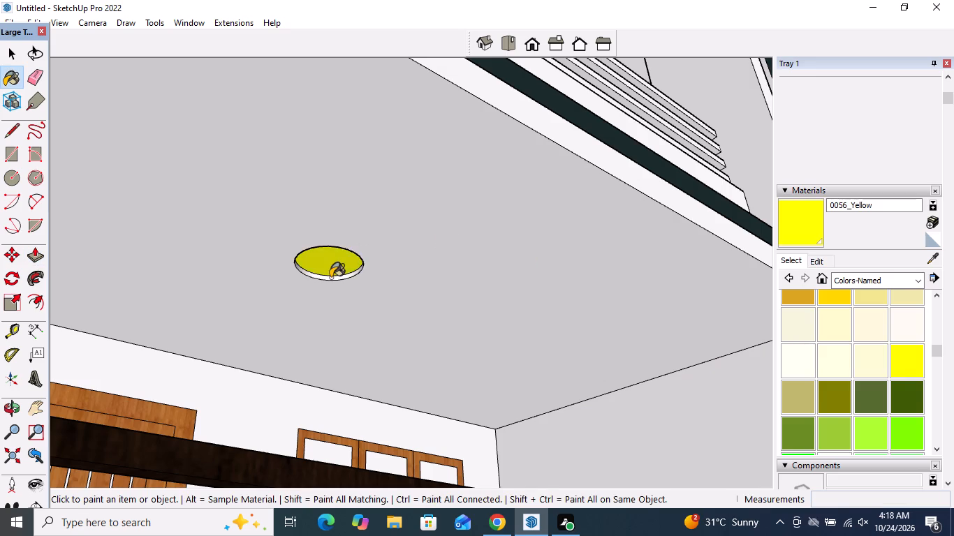
pyautogui.scroll(10, 328, 278)
pyautogui.click(325, 278)
pyautogui.scroll(-19, 342, 266)
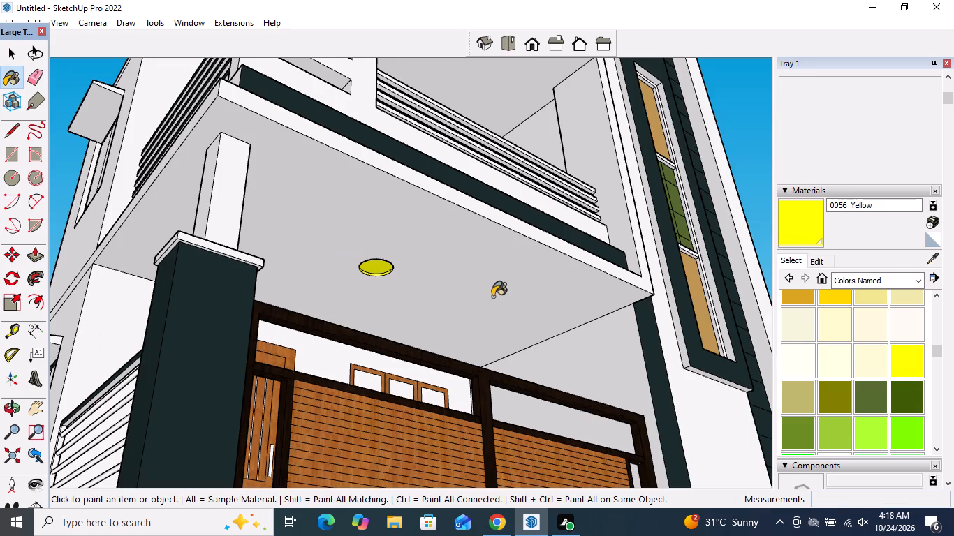
pyautogui.press('space')
# Examine the porch with its yellow ceiling light and the upper balcony's railing, window and slotted panel.
pyautogui.scroll(-9, 404, 244)
pyautogui.moveTo(404, 244); pyautogui.dragTo(395, 334, button='middle')
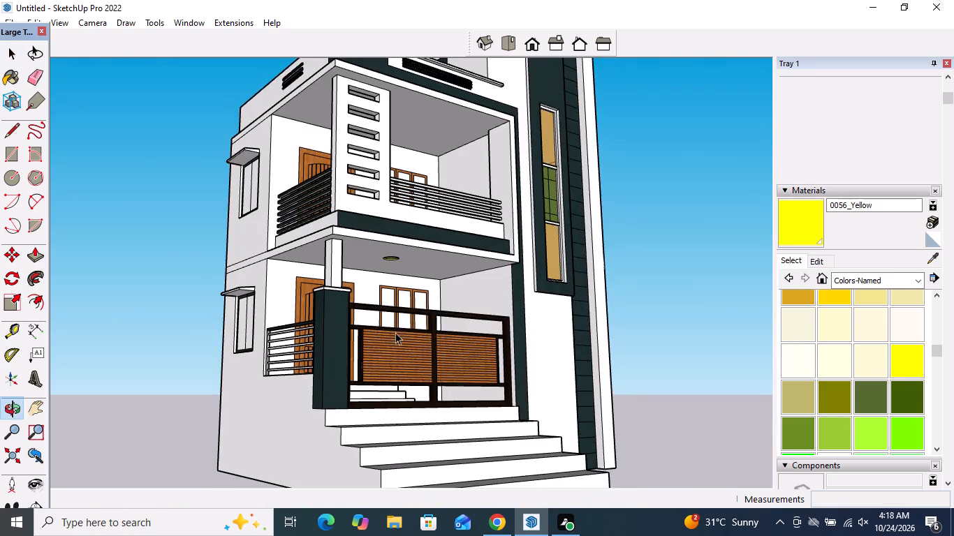
pyautogui.scroll(5, 403, 308)
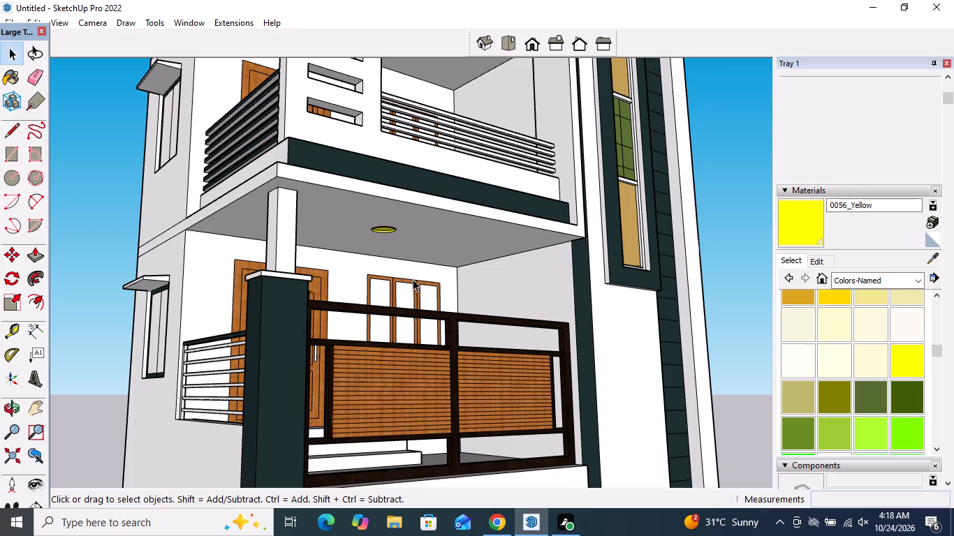
pyautogui.scroll(-6, 413, 279)
pyautogui.scroll(12, 413, 178)
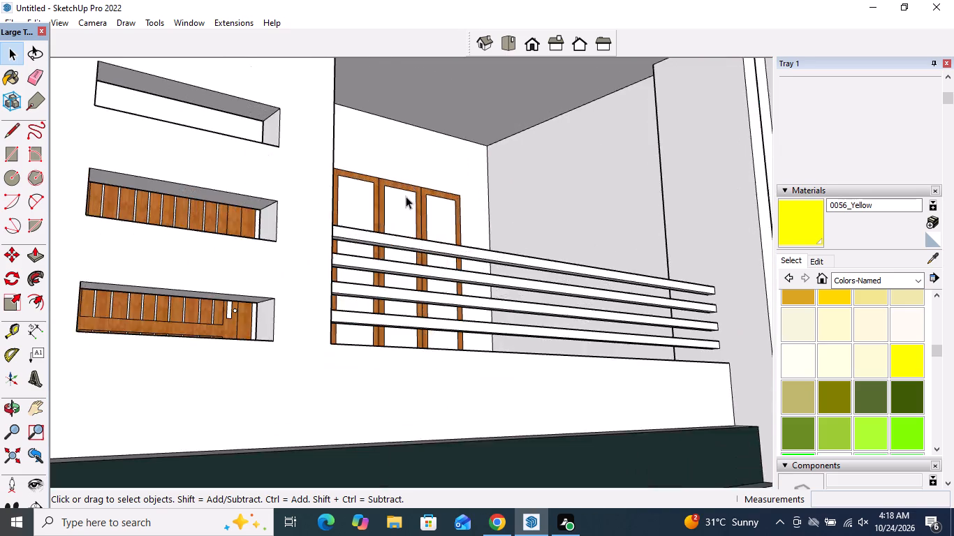
pyautogui.scroll(9, 406, 196)
pyautogui.moveTo(381, 206); pyautogui.dragTo(0, 229, button='middle')
pyautogui.scroll(-10, 393, 248)
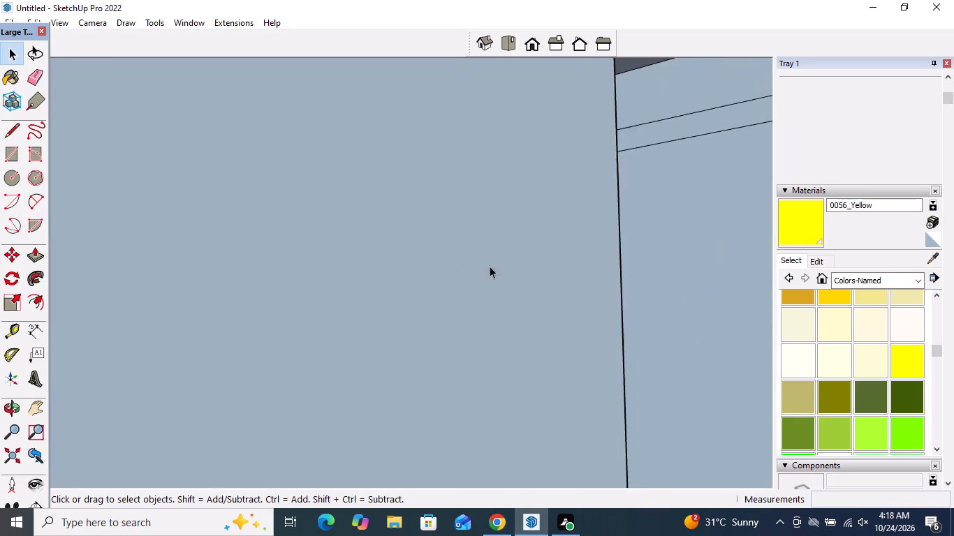
pyautogui.scroll(-20, 490, 266)
pyautogui.scroll(-20, 490, 266)
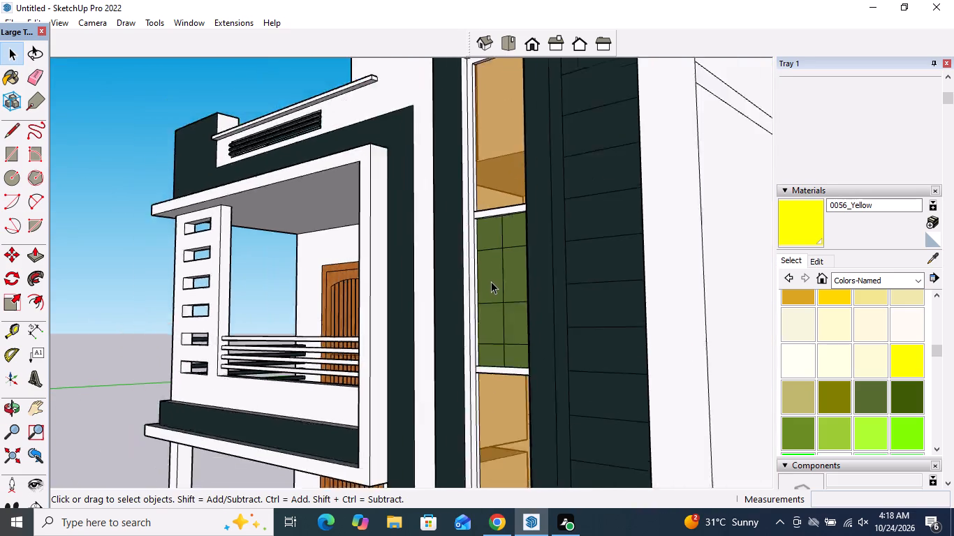
# Examine the tower window's panes and white frame from the front, the side and below.
pyautogui.scroll(-11, 491, 281)
pyautogui.moveTo(491, 281); pyautogui.dragTo(541, 303, button='middle')
pyautogui.scroll(3, 516, 267)
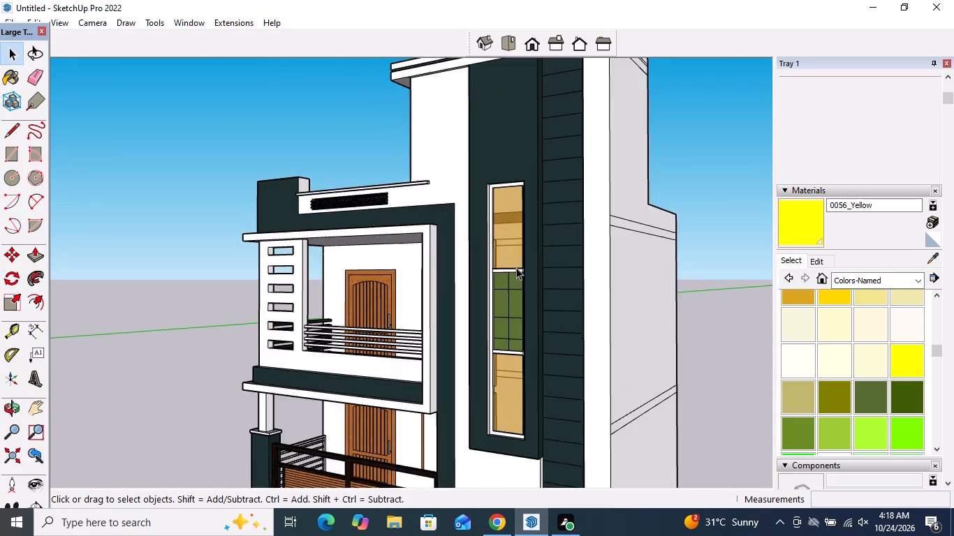
pyautogui.scroll(14, 516, 267)
pyautogui.moveTo(491, 251); pyautogui.dragTo(434, 248, button='middle')
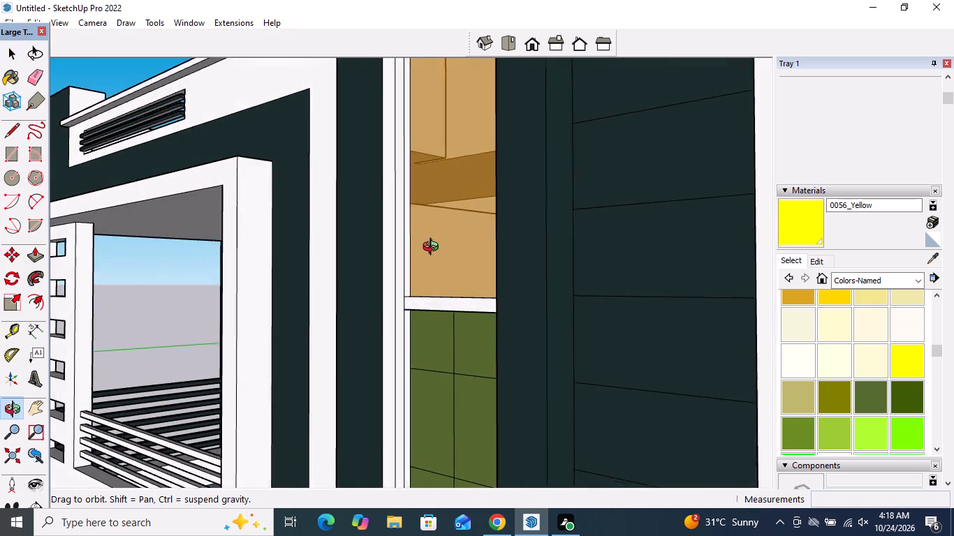
pyautogui.moveTo(434, 248); pyautogui.dragTo(480, 213, button='middle')
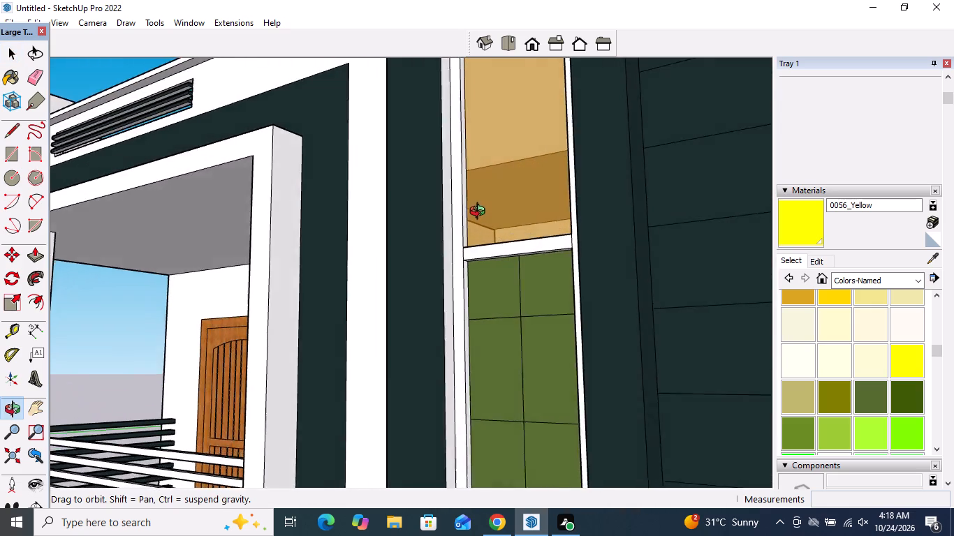
pyautogui.moveTo(480, 213); pyautogui.dragTo(413, 309, button='middle')
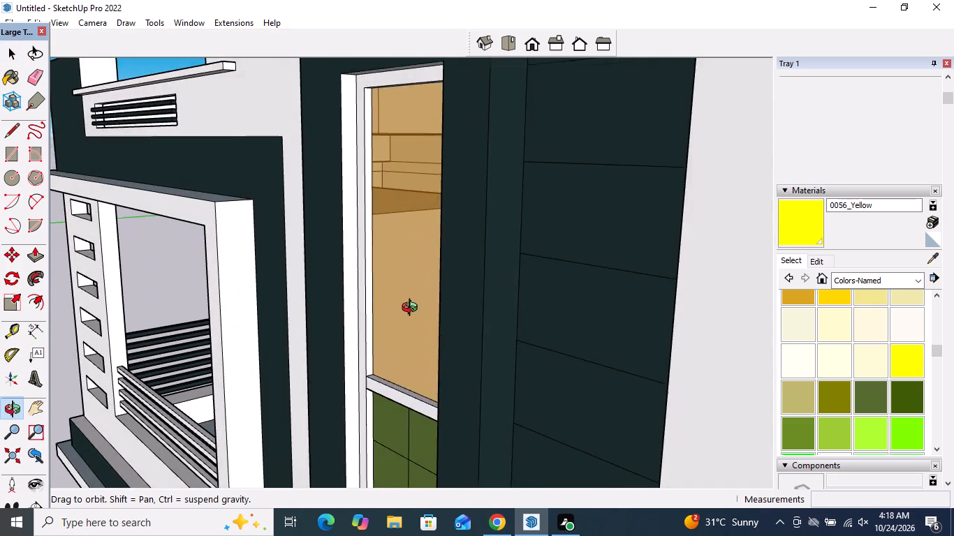
pyautogui.moveTo(413, 309); pyautogui.dragTo(527, 321, button='middle')
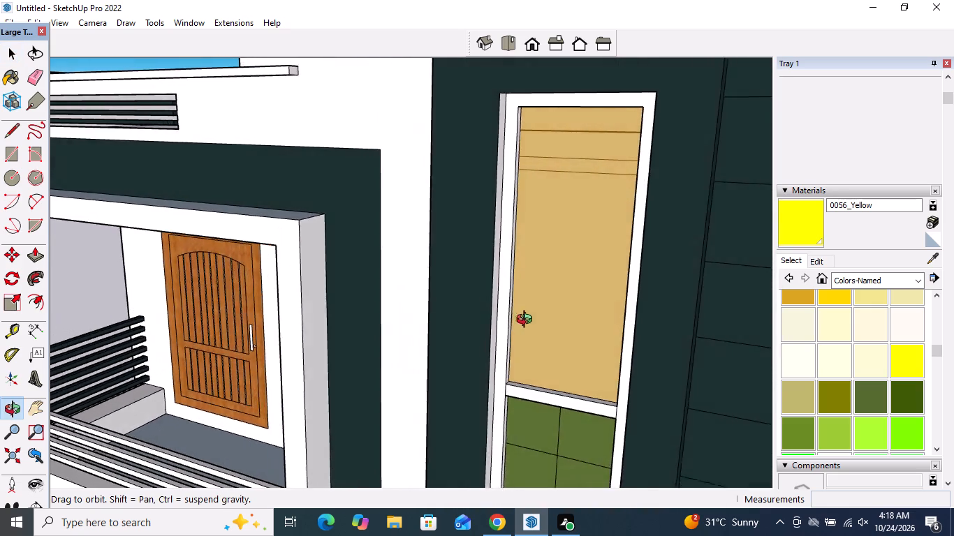
pyautogui.moveTo(527, 321); pyautogui.dragTo(710, 161, button='middle')
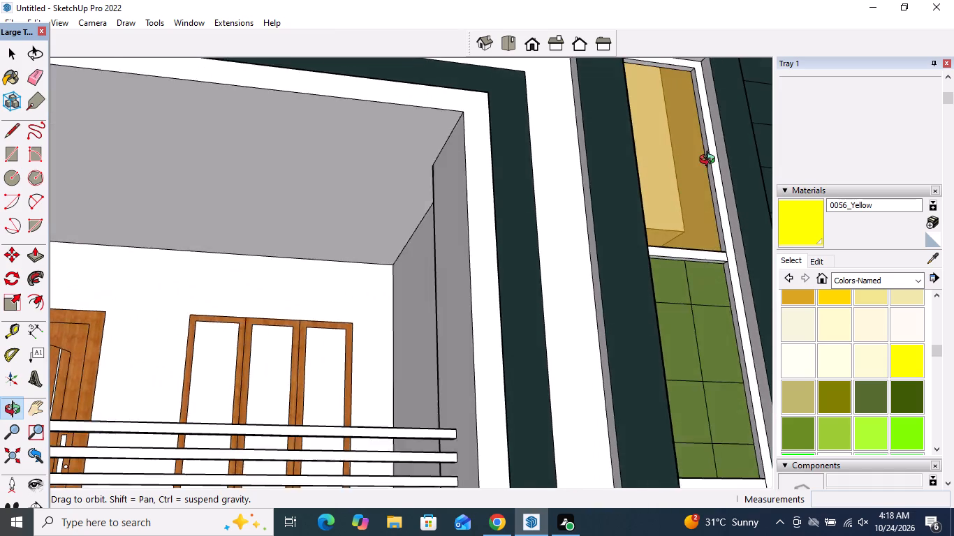
pyautogui.moveTo(710, 161); pyautogui.dragTo(431, 50, button='middle')
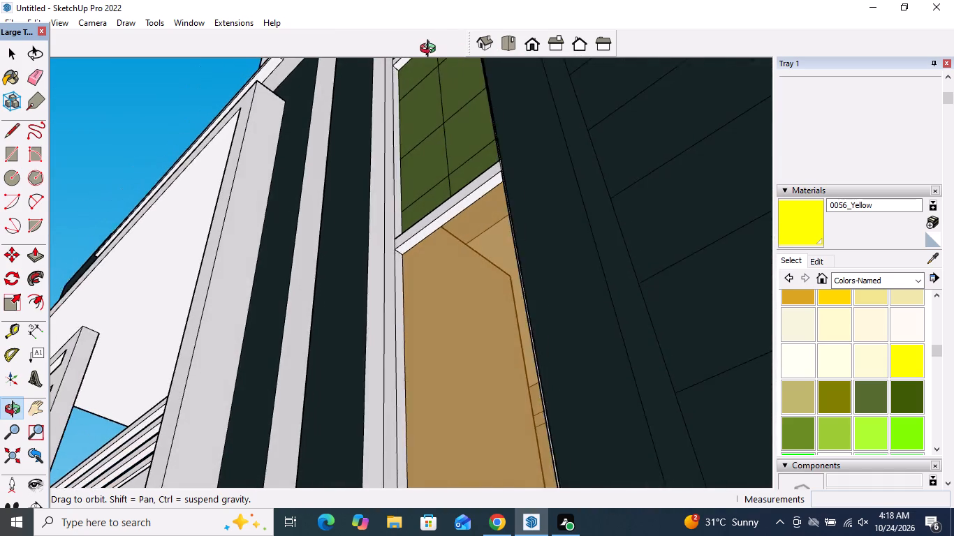
pyautogui.moveTo(431, 50); pyautogui.dragTo(558, 315, button='middle')
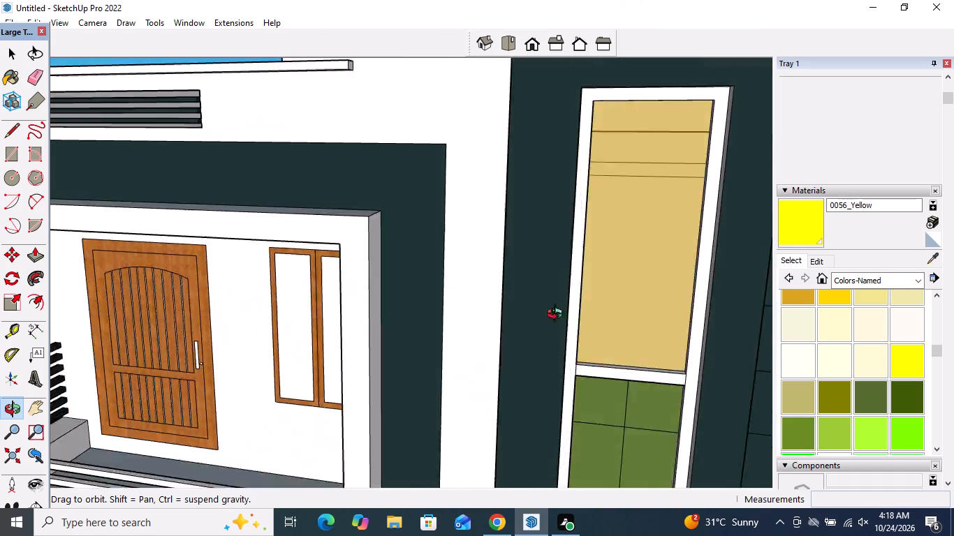
pyautogui.moveTo(558, 315); pyautogui.dragTo(505, 291, button='middle')
pyautogui.scroll(-14, 508, 287)
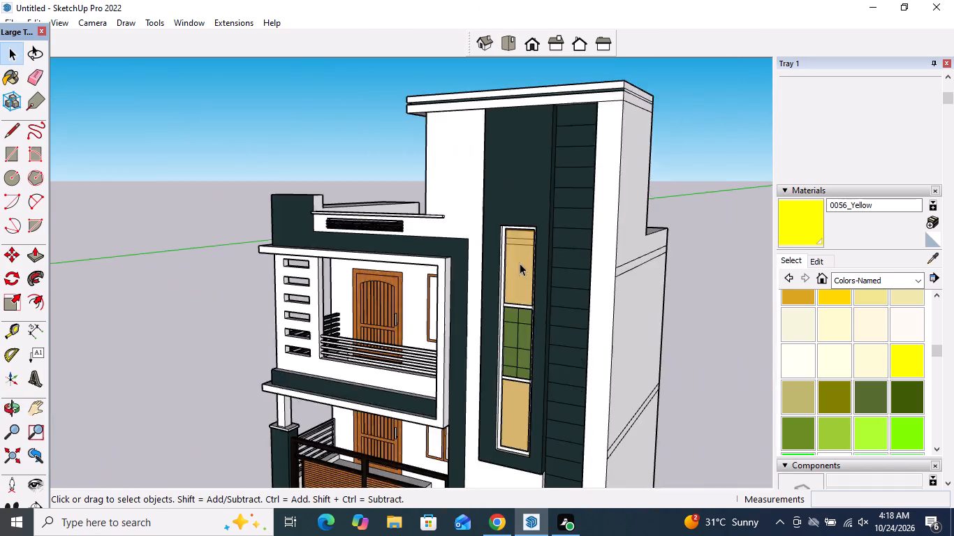
# Examine the house front from the balcony side, including the balconies, entrance gate, porch and steps.
pyautogui.scroll(-8, 520, 263)
pyautogui.moveTo(522, 252); pyautogui.dragTo(733, 282, button='middle')
pyautogui.scroll(9, 321, 356)
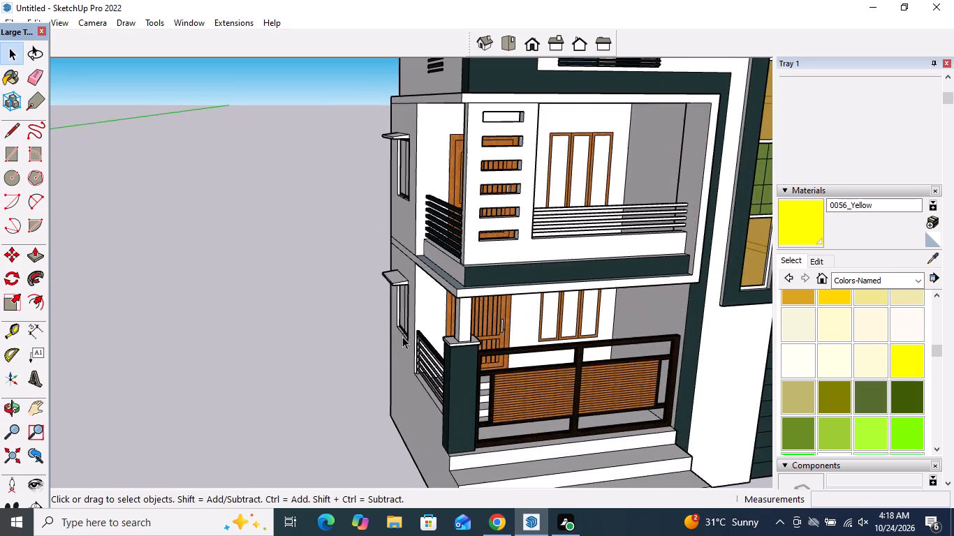
pyautogui.scroll(-6, 327, 304)
pyautogui.scroll(7, 461, 311)
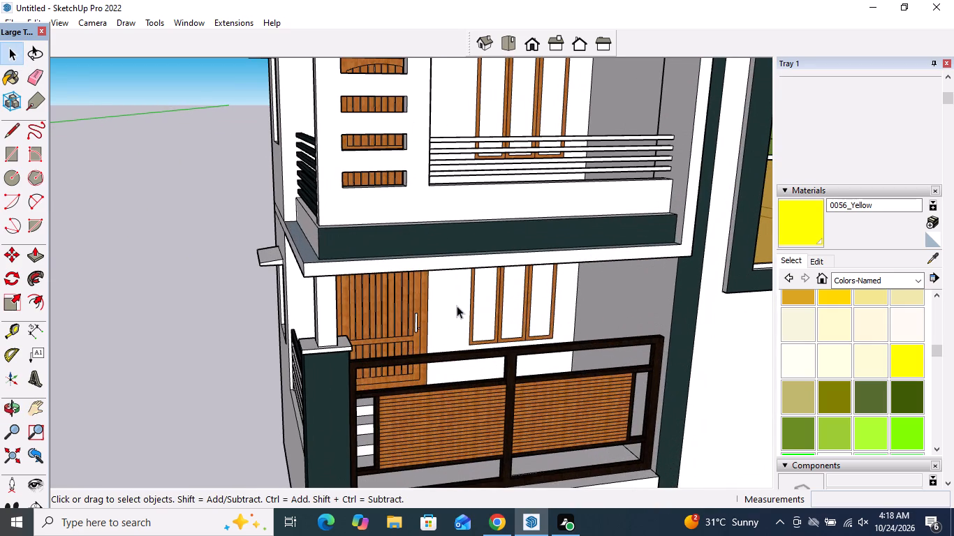
pyautogui.scroll(-5, 457, 306)
pyautogui.moveTo(455, 372); pyautogui.dragTo(455, 368, button='middle')
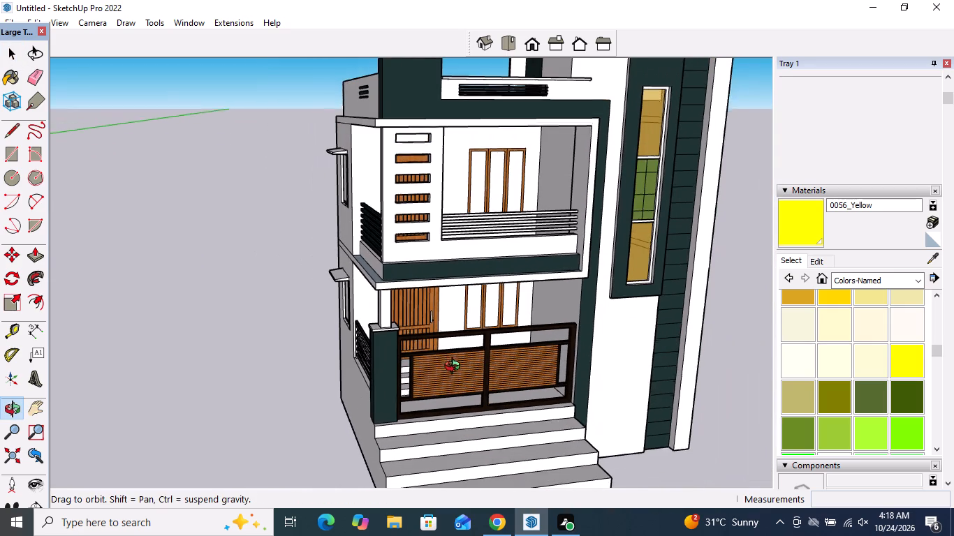
pyautogui.moveTo(455, 368); pyautogui.dragTo(328, 291, button='middle')
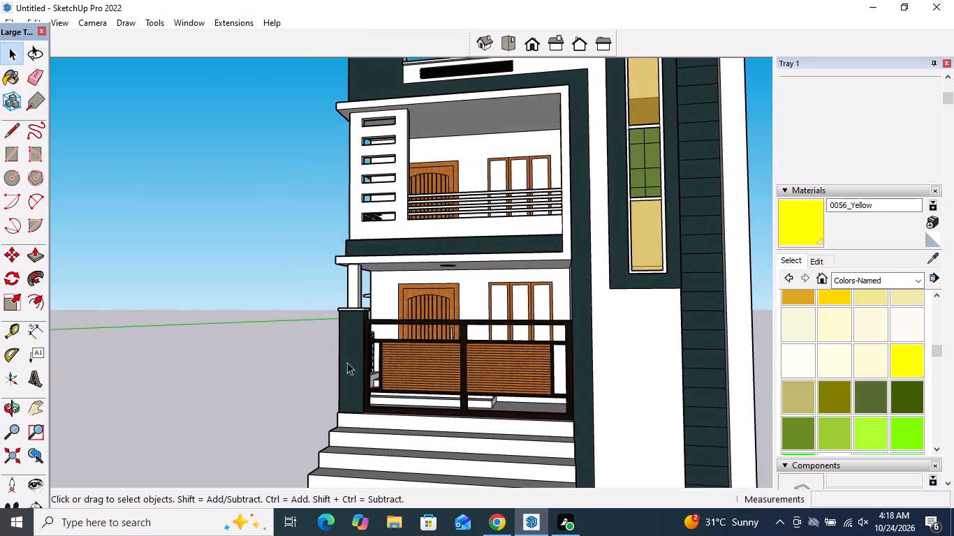
# Draw a narrow upright rectangle about 1' 3 5/8" by 1 3/8" on the gate's dark middle post for a handle.
pyautogui.scroll(10, 402, 380)
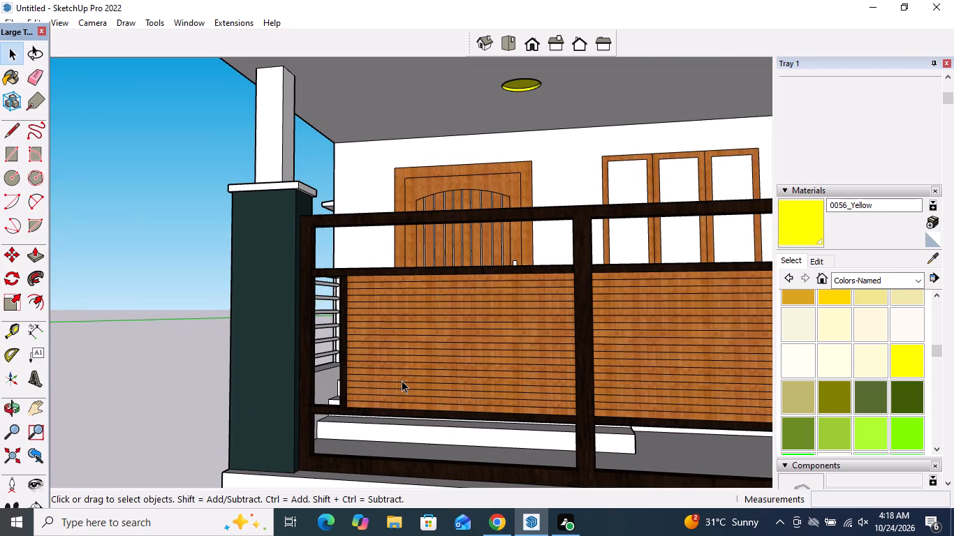
pyautogui.scroll(9, 628, 326)
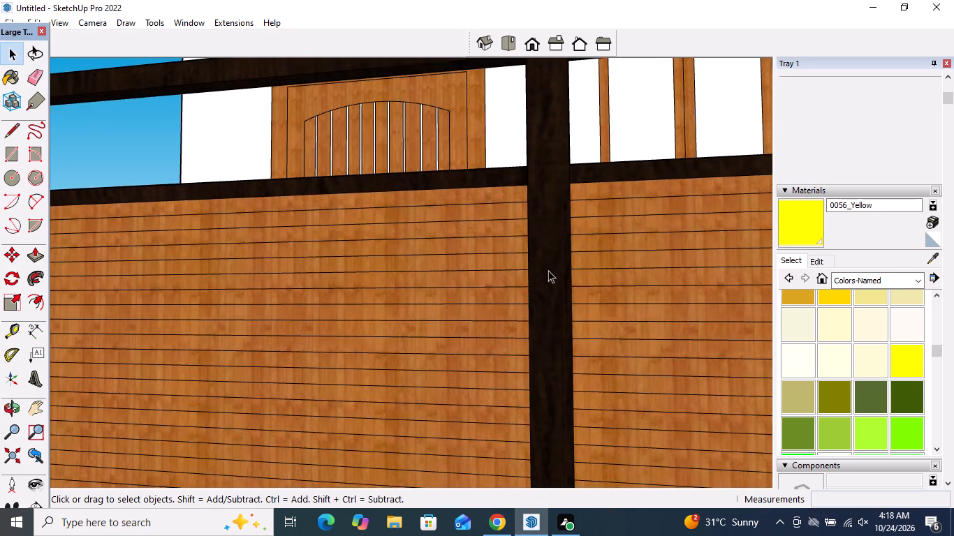
pyautogui.scroll(4, 548, 270)
pyautogui.scroll(-5, 551, 156)
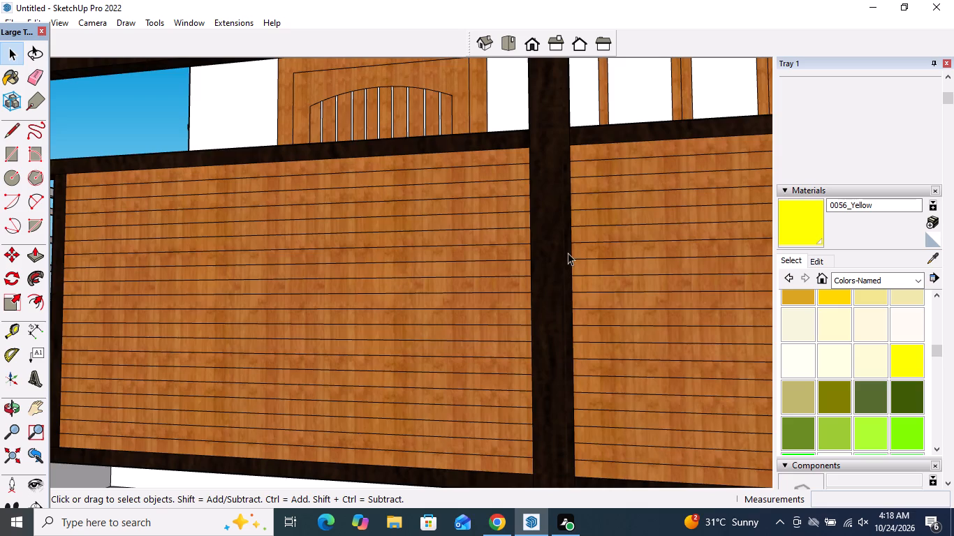
pyautogui.scroll(-5, 568, 253)
pyautogui.scroll(1, 562, 283)
pyautogui.moveTo(562, 283); pyautogui.dragTo(601, 280, button='middle')
pyautogui.scroll(5, 596, 276)
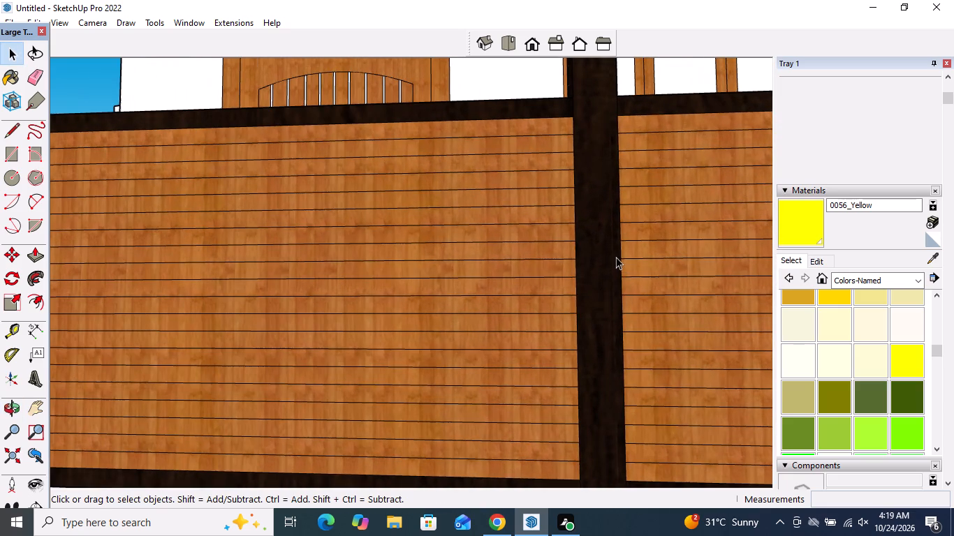
pyautogui.click(10, 153)
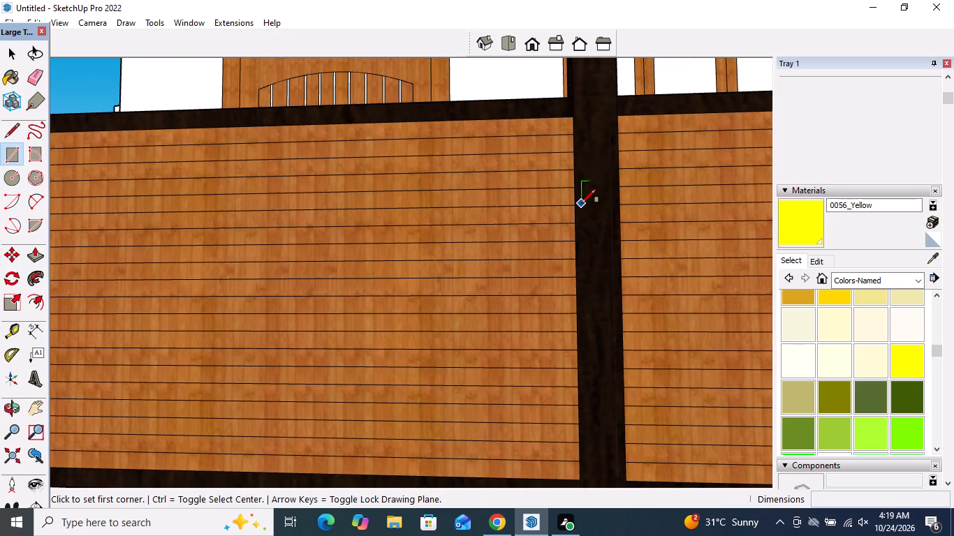
pyautogui.click(582, 203)
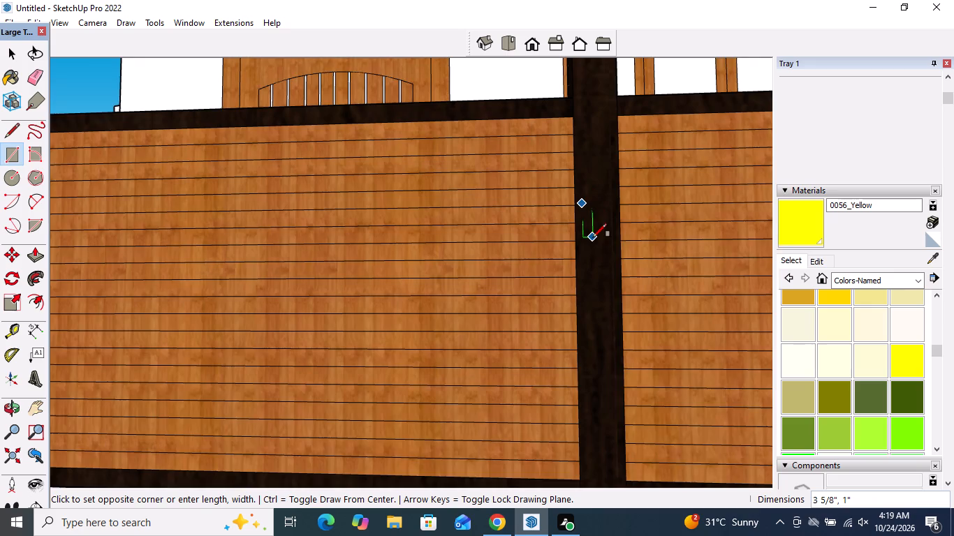
pyautogui.scroll(2, 593, 237)
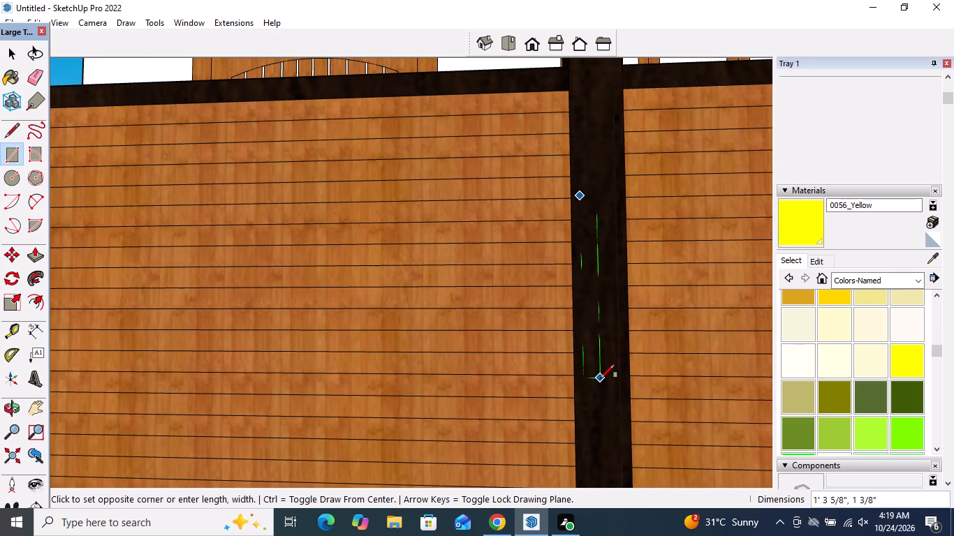
pyautogui.click(601, 378)
pyautogui.scroll(-4, 597, 351)
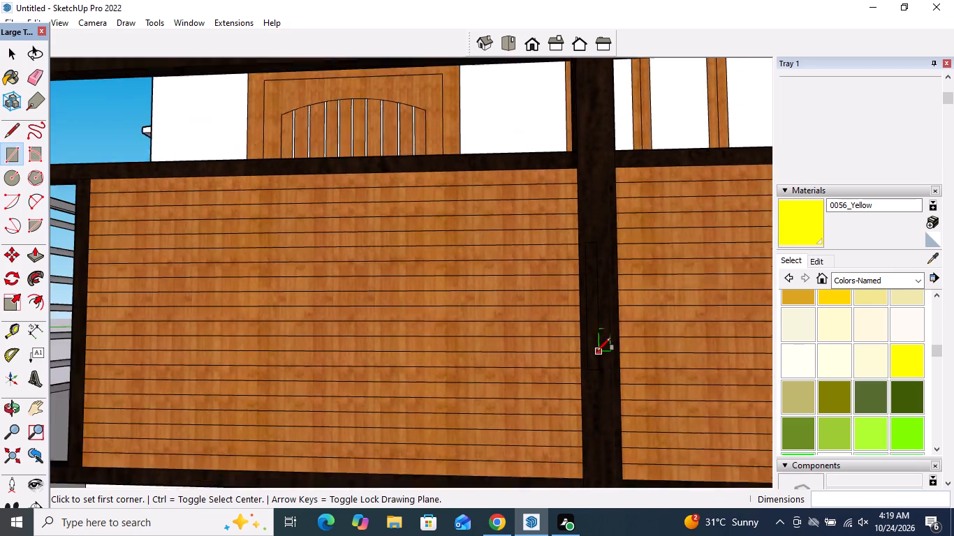
pyautogui.scroll(-2, 597, 351)
pyautogui.press('space')
# Copy the narrow rectangle about 1 11/16" sideways so two upright strips stand side by side on the gate's middle post.
pyautogui.scroll(5, 613, 318)
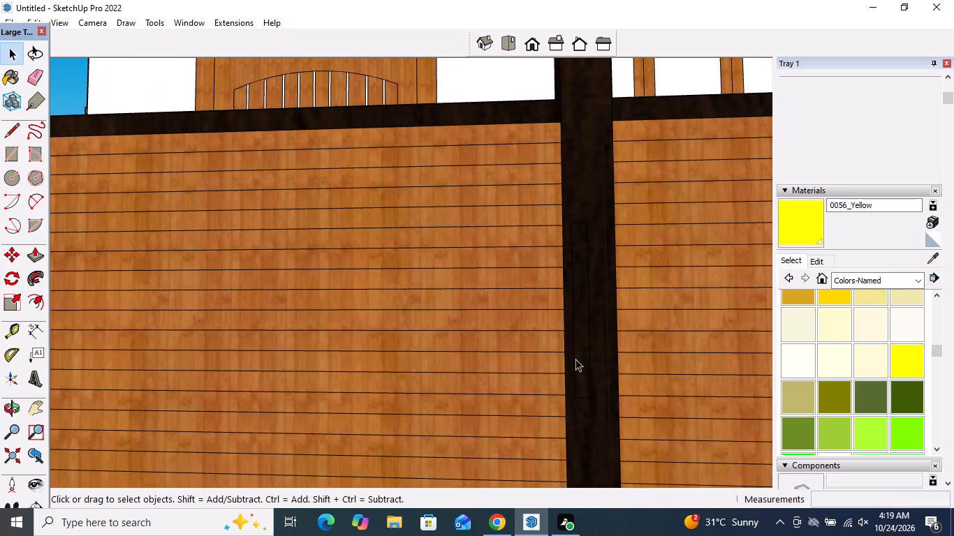
pyautogui.doubleClick(578, 354)
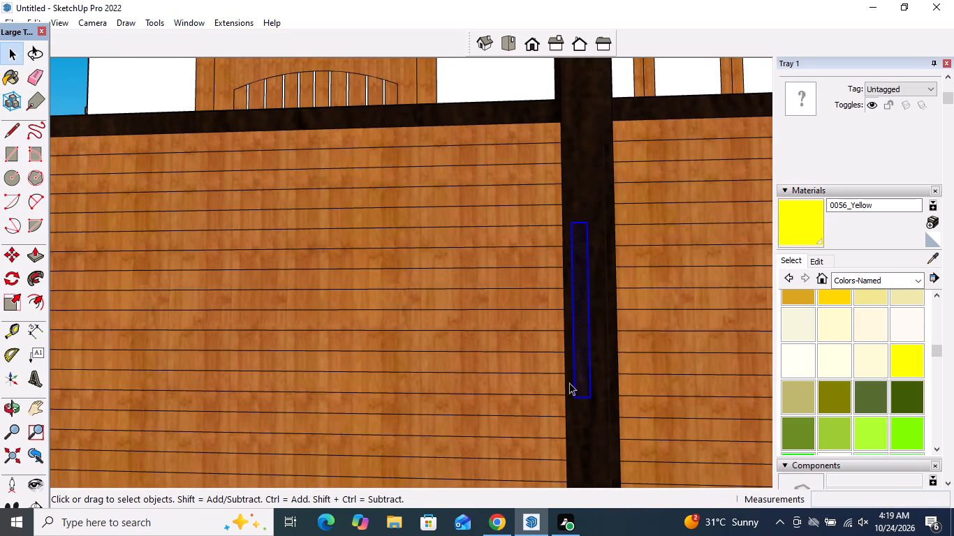
pyautogui.click(10, 257)
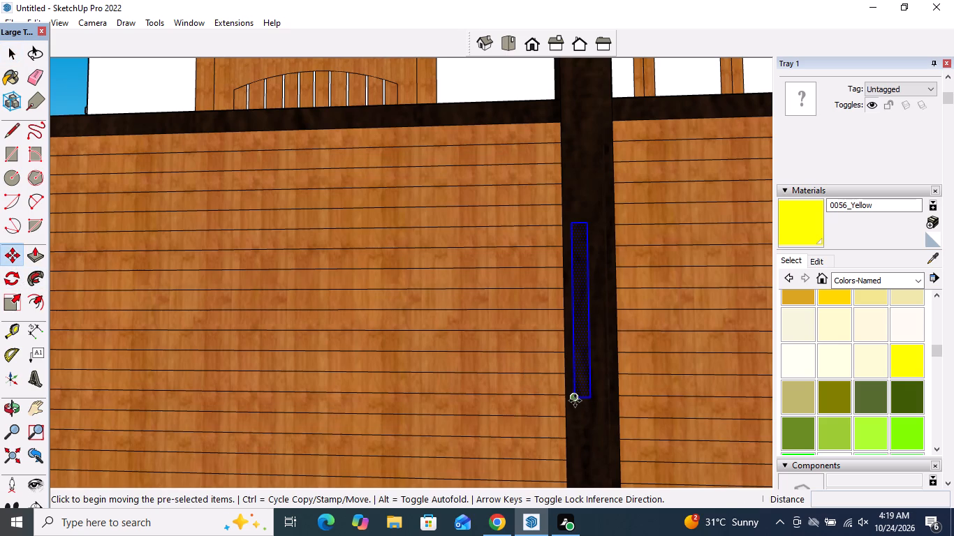
pyautogui.click(574, 401)
pyautogui.scroll(9, 592, 400)
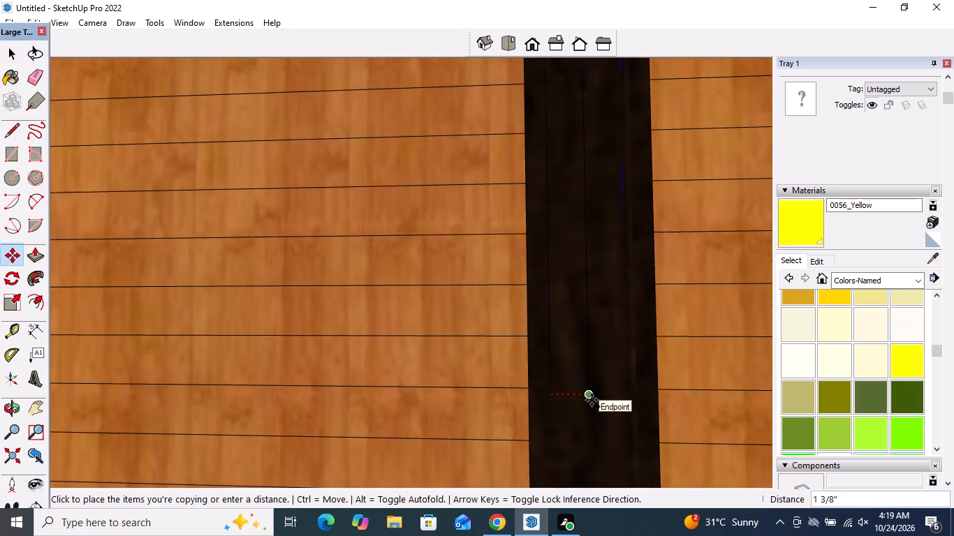
pyautogui.scroll(4, 592, 400)
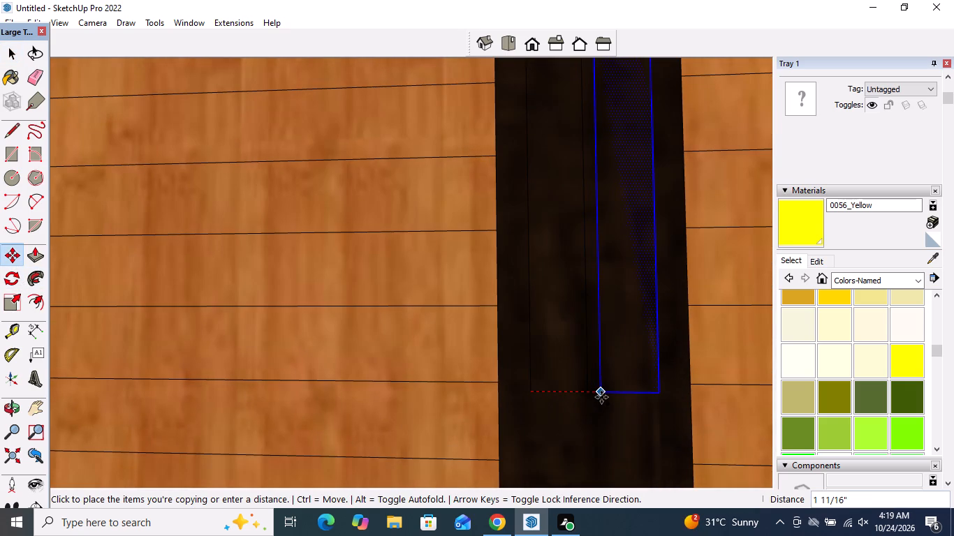
pyautogui.click(601, 397)
pyautogui.press('space')
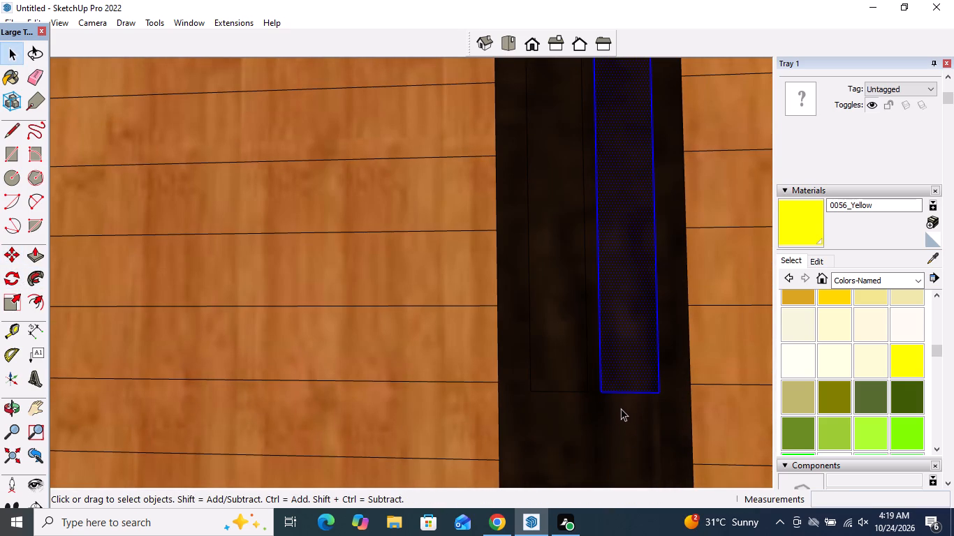
pyautogui.scroll(-20, 414, 381)
pyautogui.scroll(-6, 414, 381)
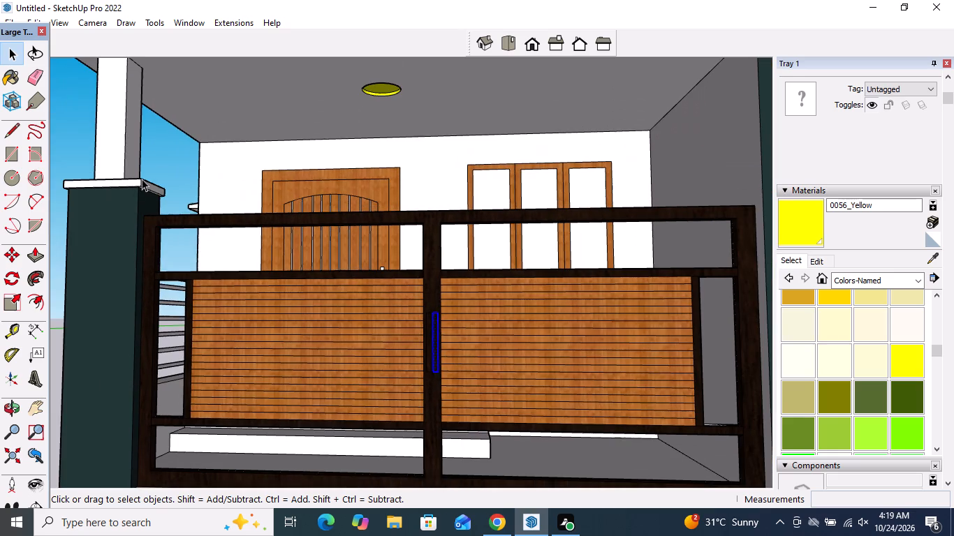
pyautogui.click(168, 154)
# Extrude both narrow upright strips on the gate's middle post outward by about 1" with Push/Pull to form handles.
pyautogui.scroll(4, 482, 357)
pyautogui.scroll(5, 413, 352)
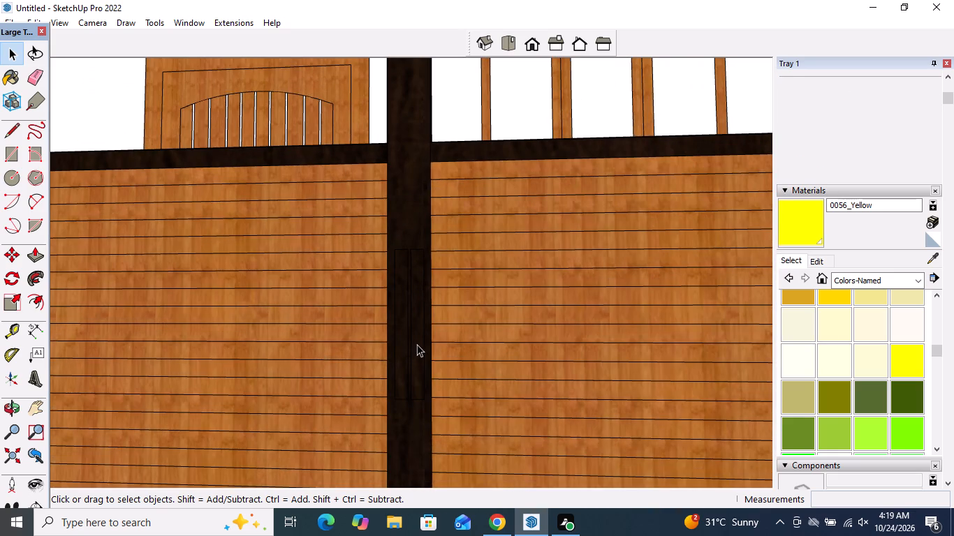
pyautogui.click(34, 251)
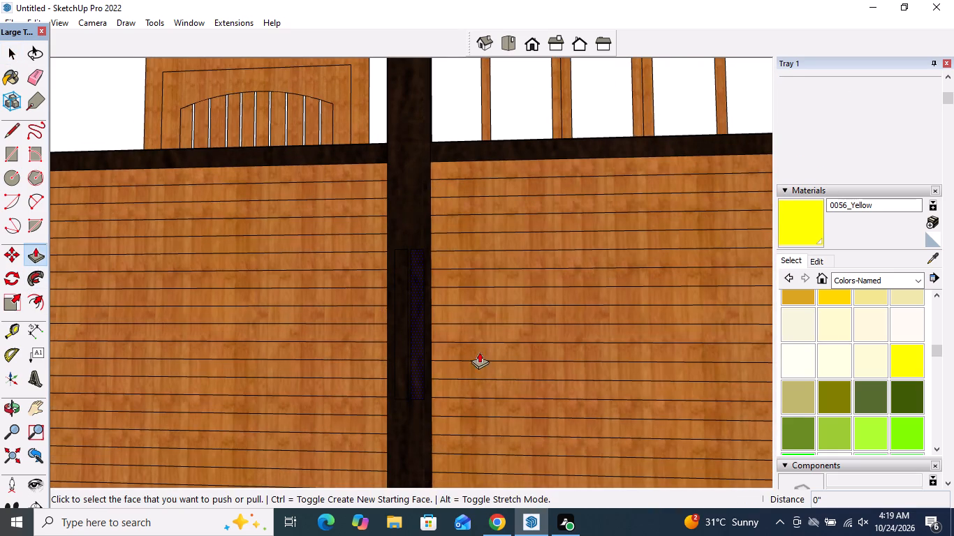
pyautogui.moveTo(463, 358); pyautogui.dragTo(312, 366, button='middle')
pyautogui.scroll(4, 362, 348)
pyautogui.click(378, 340)
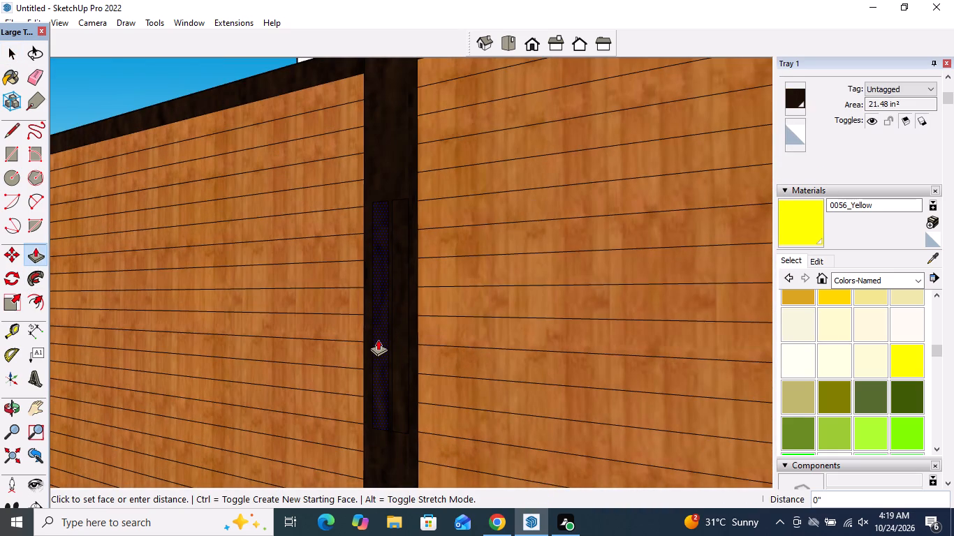
pyautogui.click(369, 340)
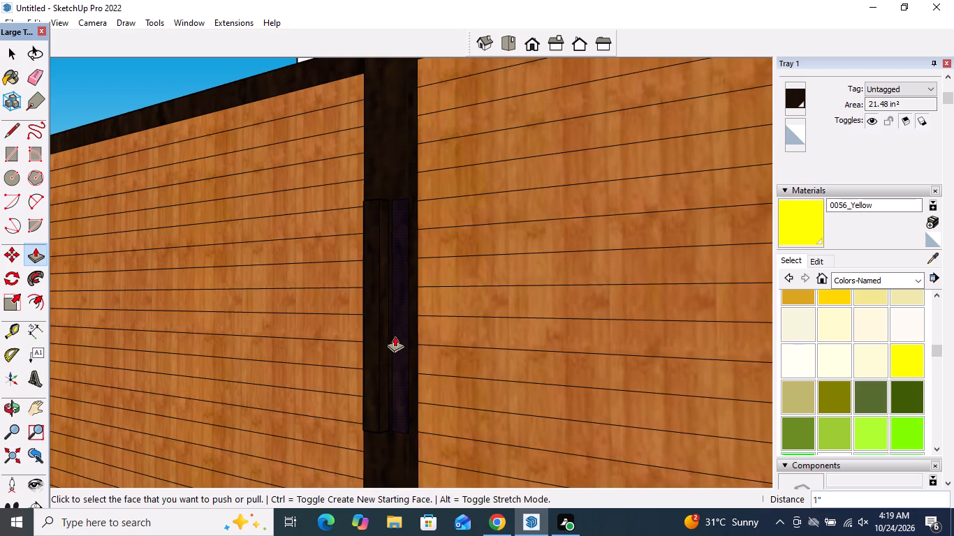
pyautogui.doubleClick(395, 336)
pyautogui.press('space')
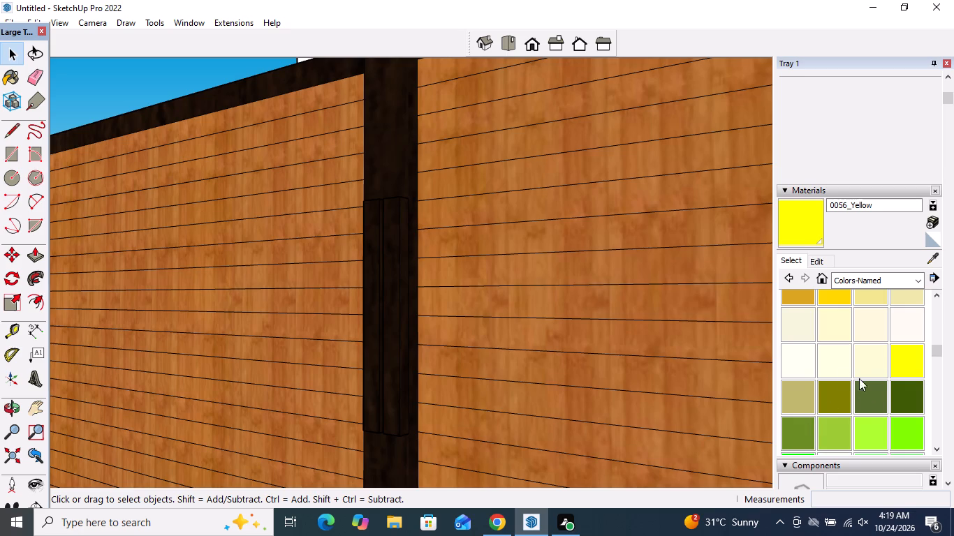
# Paint the front and long side faces of both gate handles with the 0057_DarkKhaki colour.
pyautogui.click(800, 401)
pyautogui.scroll(4, 402, 335)
pyautogui.click(400, 320)
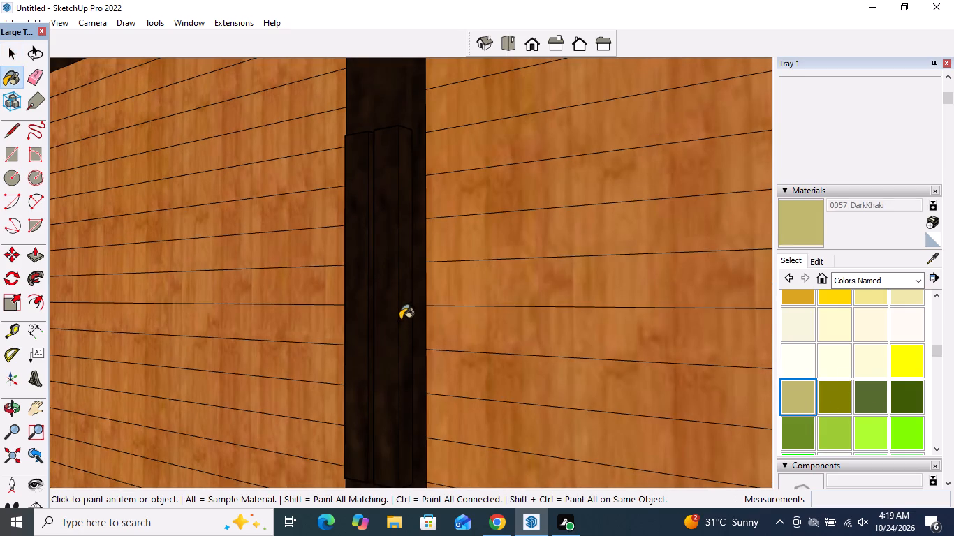
pyautogui.click(390, 316)
pyautogui.click(360, 306)
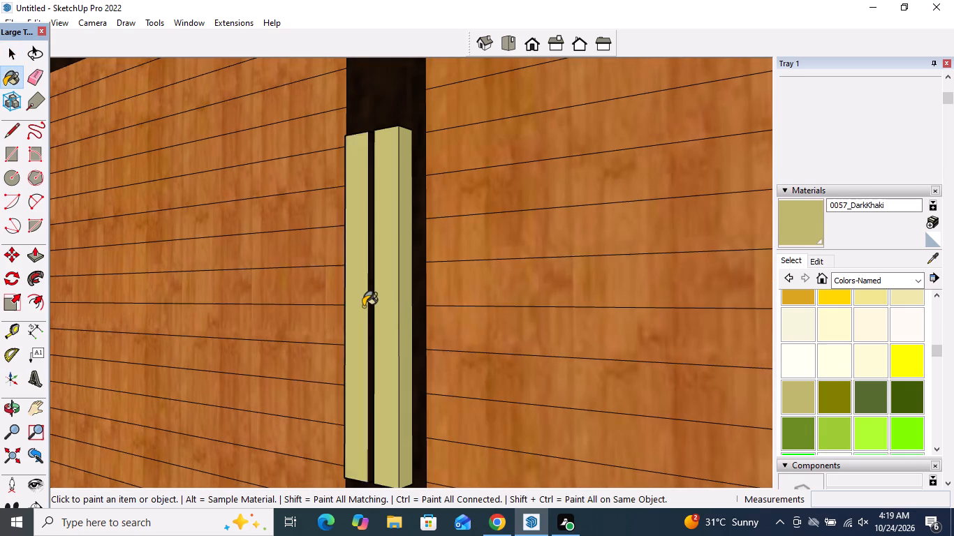
pyautogui.scroll(11, 363, 306)
pyautogui.click(377, 296)
pyautogui.moveTo(387, 304); pyautogui.dragTo(767, 368, button='middle')
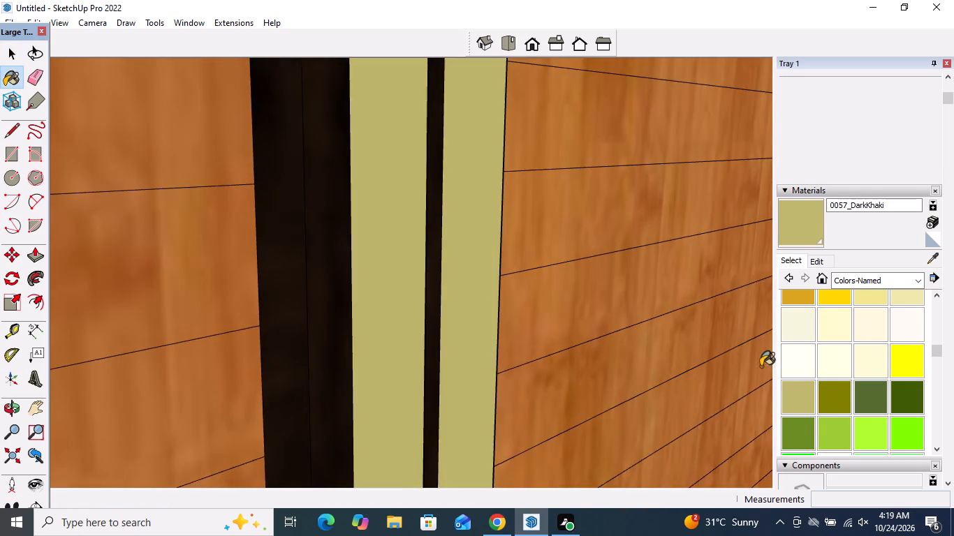
pyautogui.scroll(3, 467, 304)
pyautogui.click(429, 291)
pyautogui.click(296, 315)
pyautogui.scroll(-6, 350, 340)
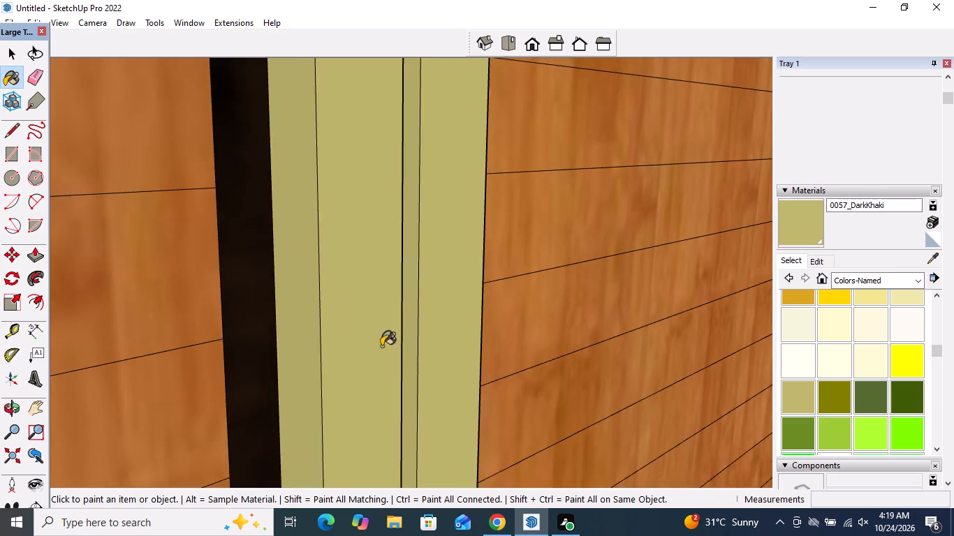
# Paint the top and bottom end faces of both gate handles with 0057_DarkKhaki.
pyautogui.scroll(-15, 399, 290)
pyautogui.moveTo(410, 252); pyautogui.dragTo(411, 366, button='middle')
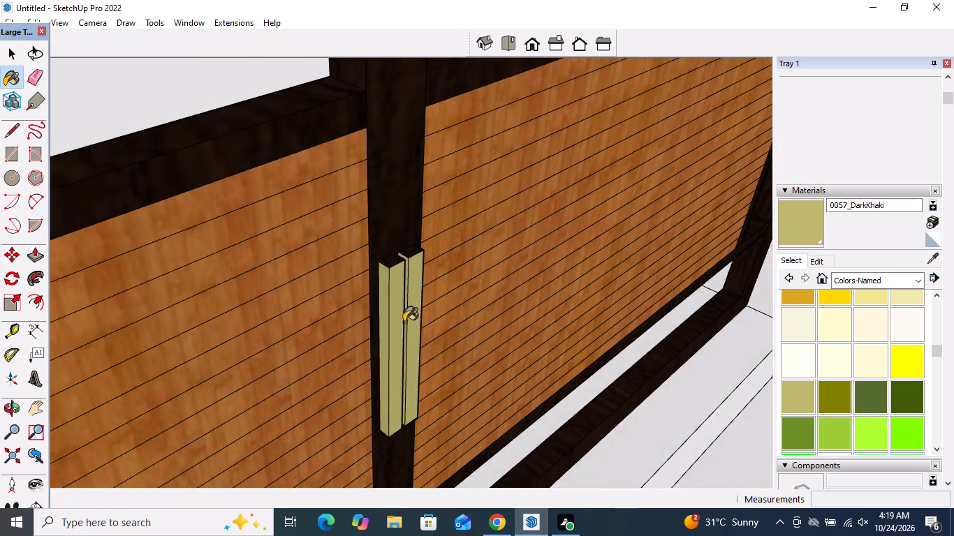
pyautogui.scroll(10, 392, 234)
pyautogui.click(383, 267)
pyautogui.click(439, 235)
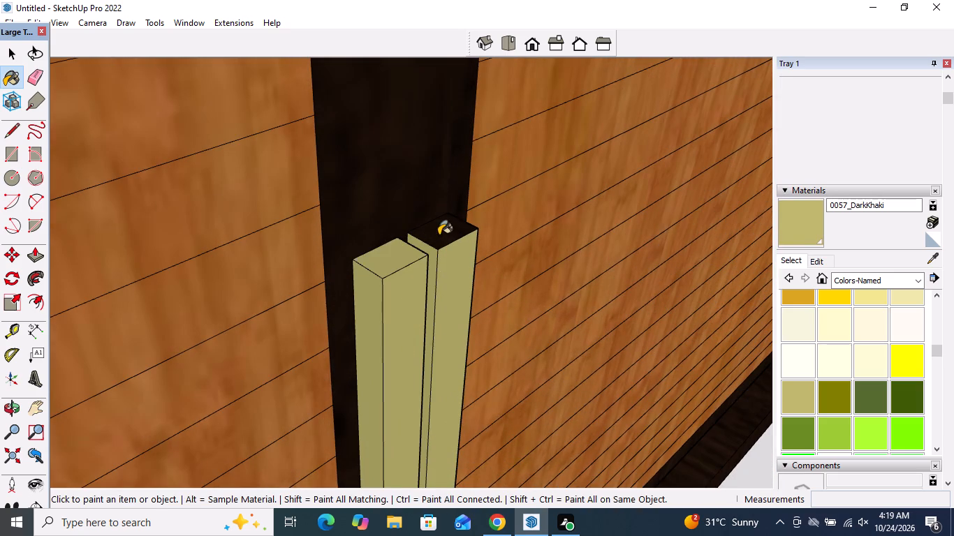
pyautogui.scroll(-15, 439, 235)
pyautogui.moveTo(425, 297); pyautogui.dragTo(325, 124, button='middle')
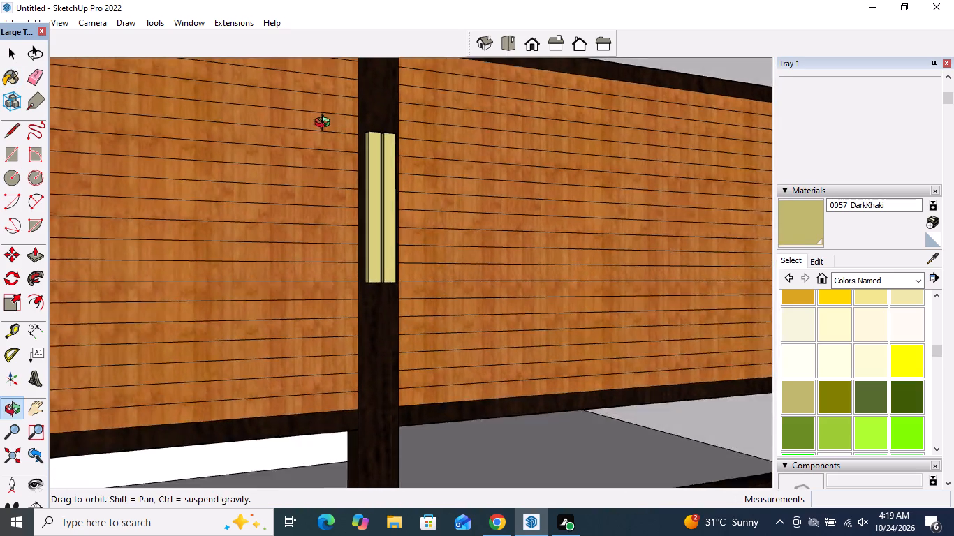
pyautogui.moveTo(325, 124); pyautogui.dragTo(267, 109, button='middle')
pyautogui.moveTo(320, 228); pyautogui.dragTo(337, 79, button='middle')
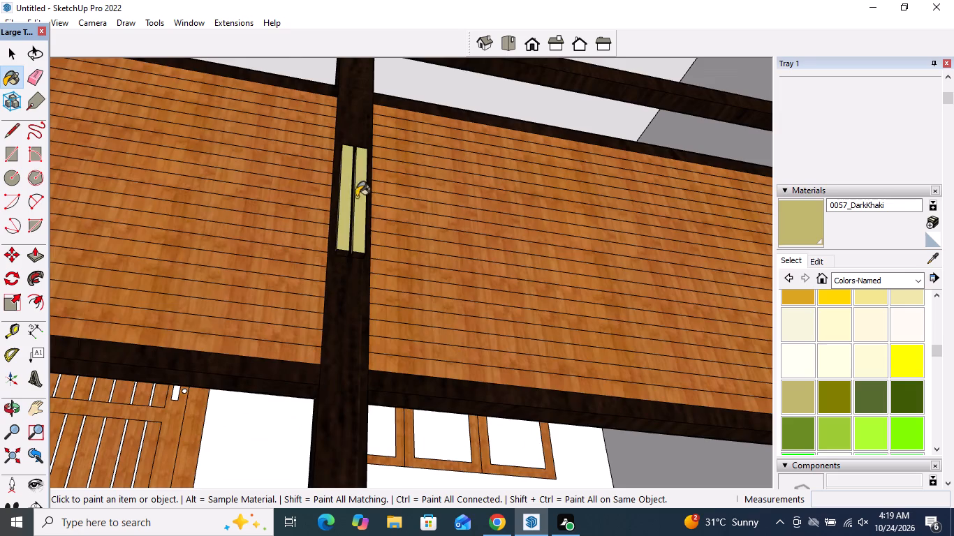
pyautogui.scroll(15, 342, 229)
pyautogui.click(330, 260)
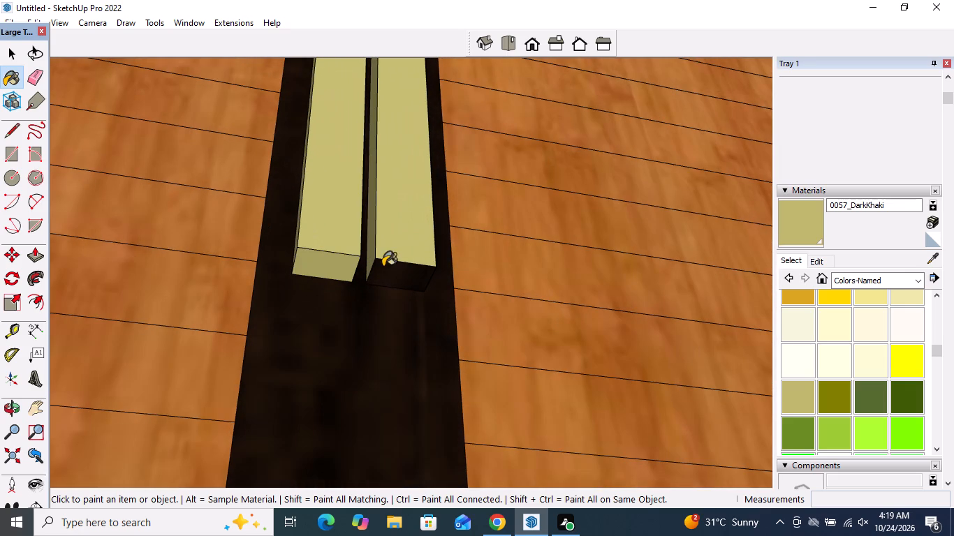
pyautogui.click(399, 264)
pyautogui.scroll(-15, 395, 288)
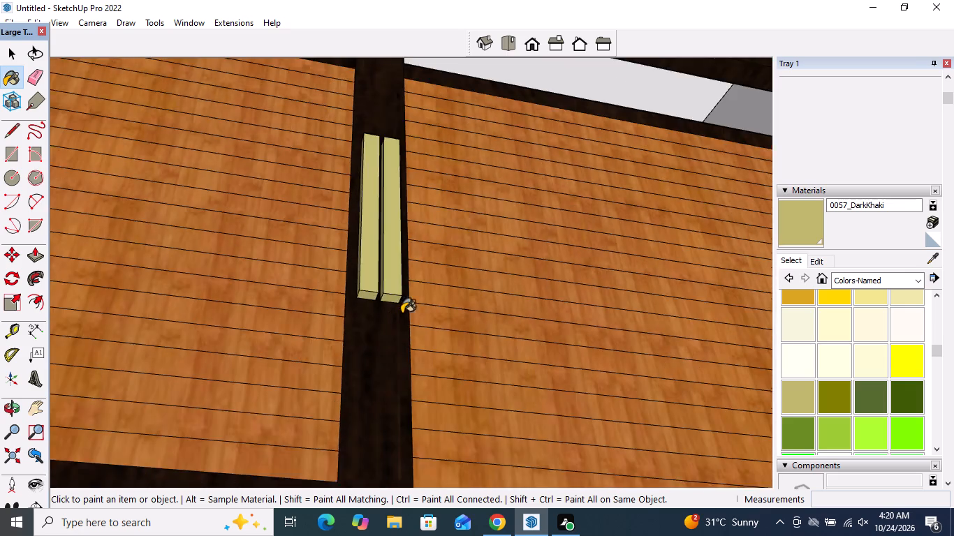
pyautogui.scroll(-3, 402, 313)
pyautogui.press('space')
# Examine the painted handles on the entrance gate together with the porch, door and ceiling light behind it.
pyautogui.scroll(-13, 406, 316)
pyautogui.moveTo(443, 280); pyautogui.dragTo(430, 378, button='middle')
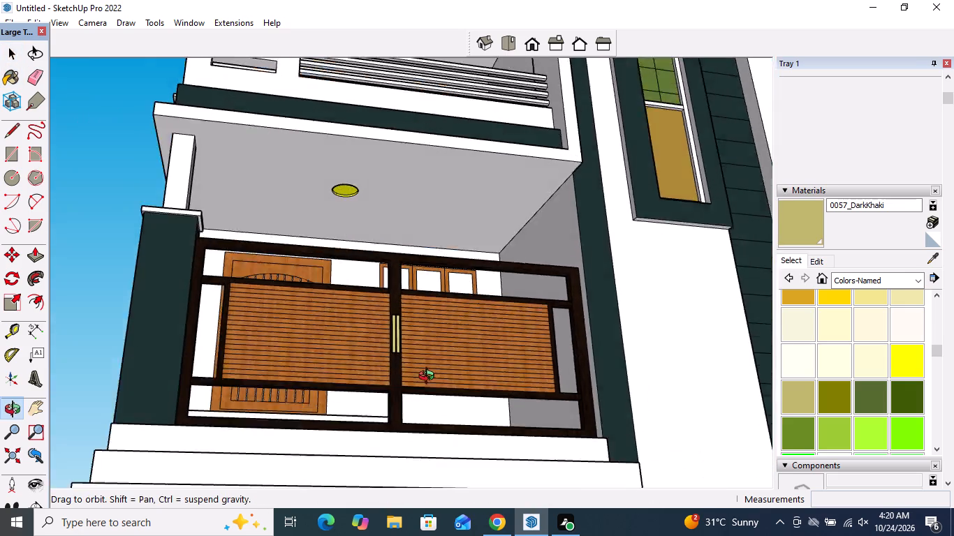
pyautogui.moveTo(430, 378); pyautogui.dragTo(432, 467, button='middle')
pyautogui.scroll(-1, 432, 467)
pyautogui.scroll(-2, 464, 327)
pyautogui.scroll(5, 416, 408)
pyautogui.scroll(3, 391, 347)
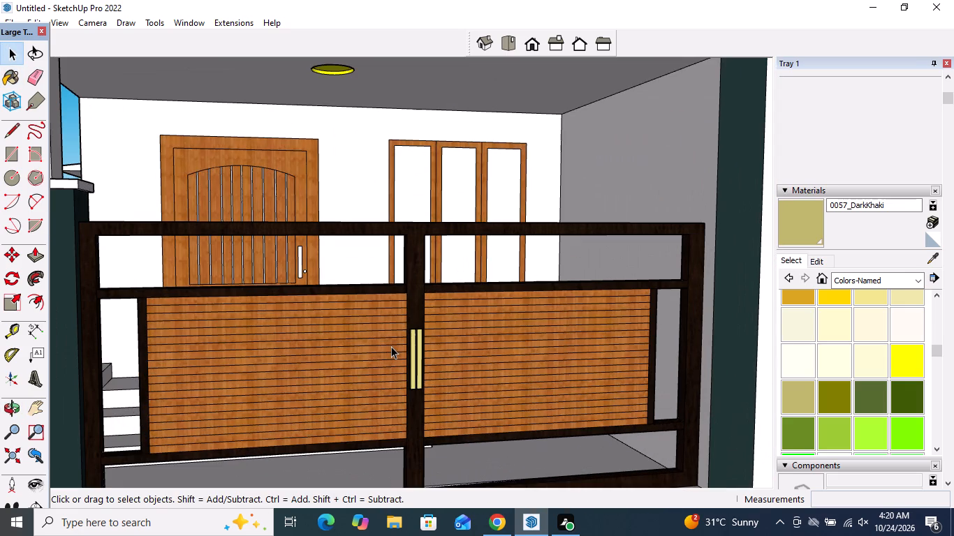
pyautogui.scroll(-9, 392, 346)
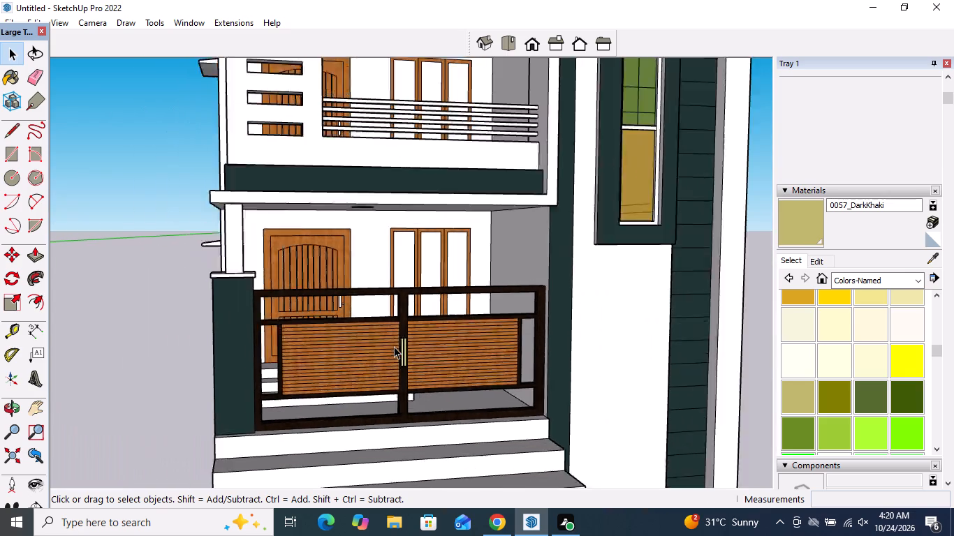
pyautogui.scroll(-7, 394, 346)
# Examine the whole house from the front and from the corner on the balcony side.
pyautogui.moveTo(395, 346); pyautogui.dragTo(430, 363, button='middle')
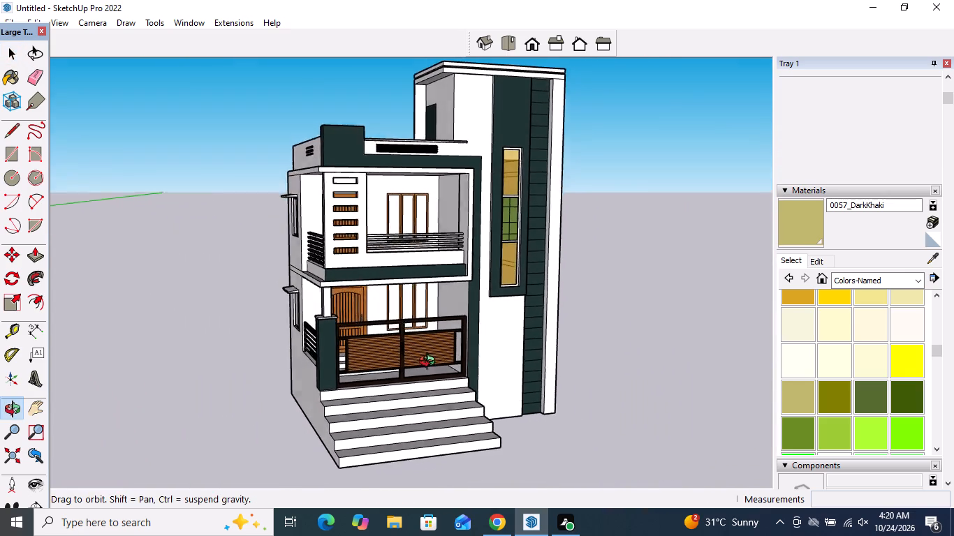
pyautogui.moveTo(430, 363); pyautogui.dragTo(637, 410, button='middle')
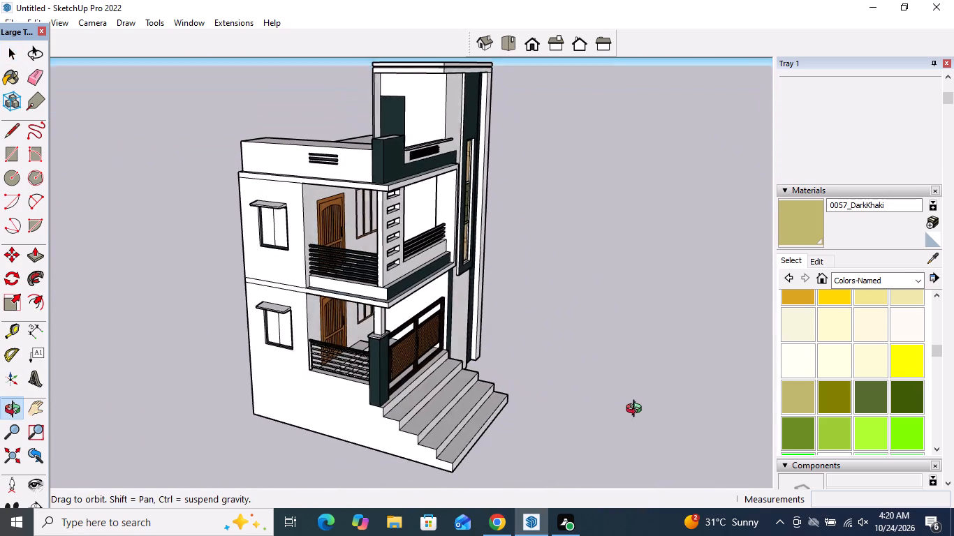
pyautogui.moveTo(637, 410); pyautogui.dragTo(376, 389, button='middle')
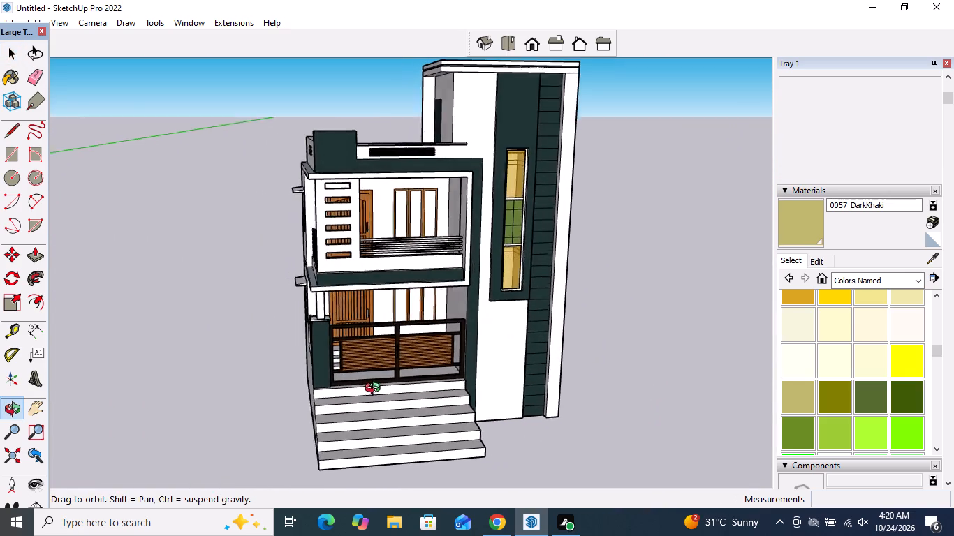
pyautogui.moveTo(376, 389); pyautogui.dragTo(499, 382, button='middle')
pyautogui.scroll(-2, 485, 421)
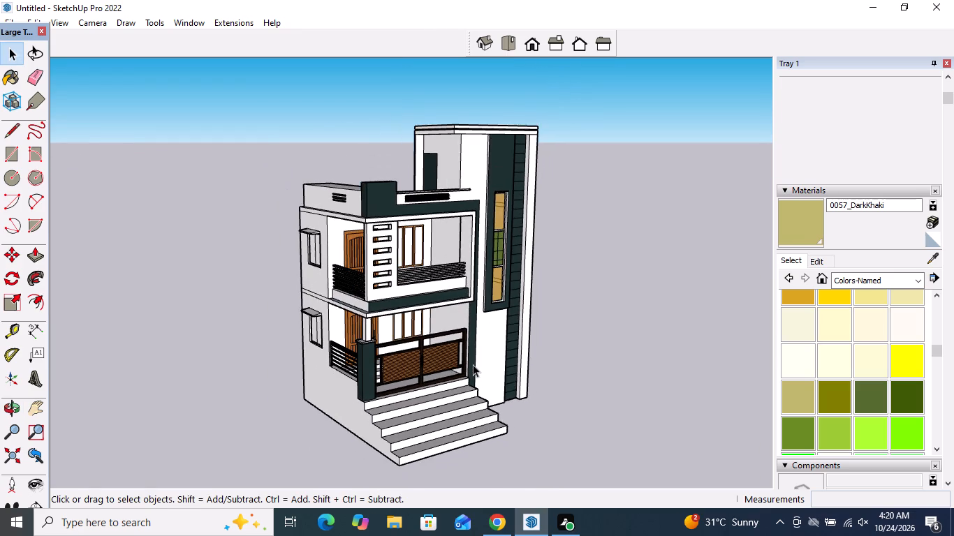
pyautogui.scroll(2, 471, 275)
pyautogui.moveTo(471, 272); pyautogui.dragTo(471, 267, button='middle')
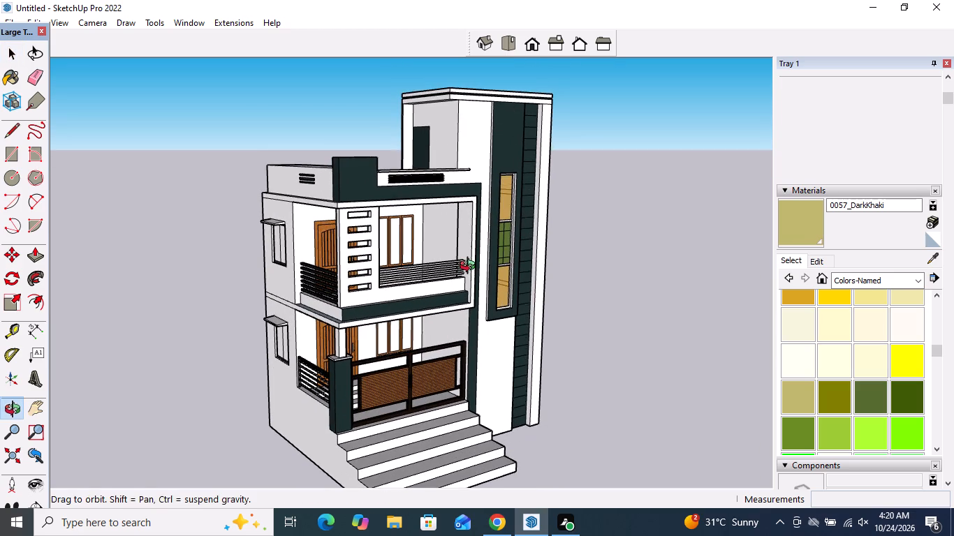
pyautogui.moveTo(471, 267); pyautogui.dragTo(471, 266, button='middle')
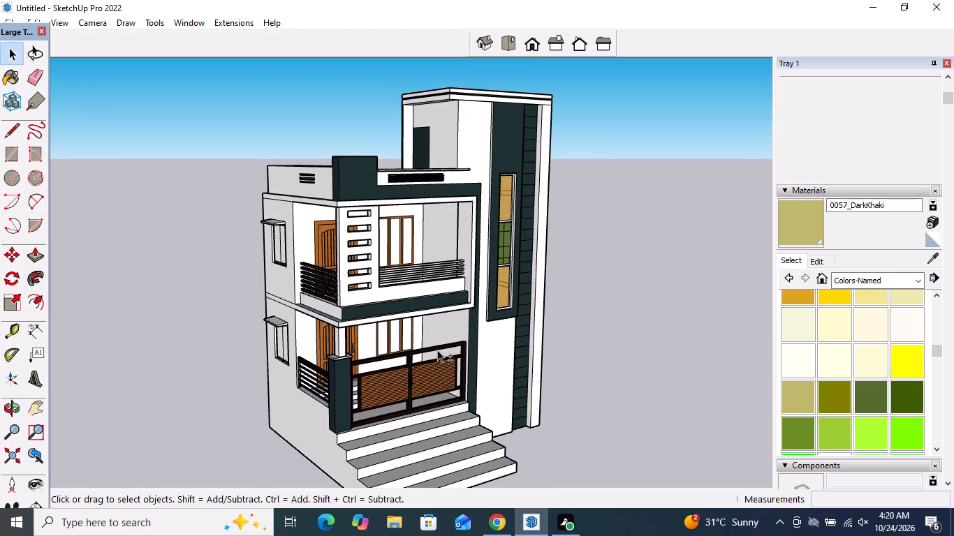
pyautogui.keyDown('shift'); pyautogui.moveTo(416, 359); pyautogui.dragTo(417, 347, button='middle'); pyautogui.keyUp('shift')
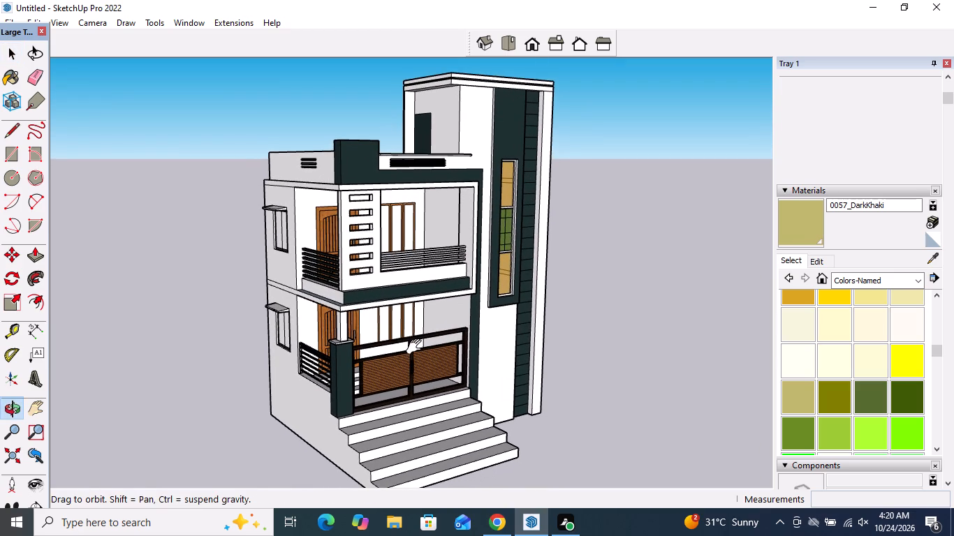
pyautogui.keyDown('shift'); pyautogui.moveTo(417, 347); pyautogui.dragTo(418, 338, button='middle'); pyautogui.keyUp('shift')
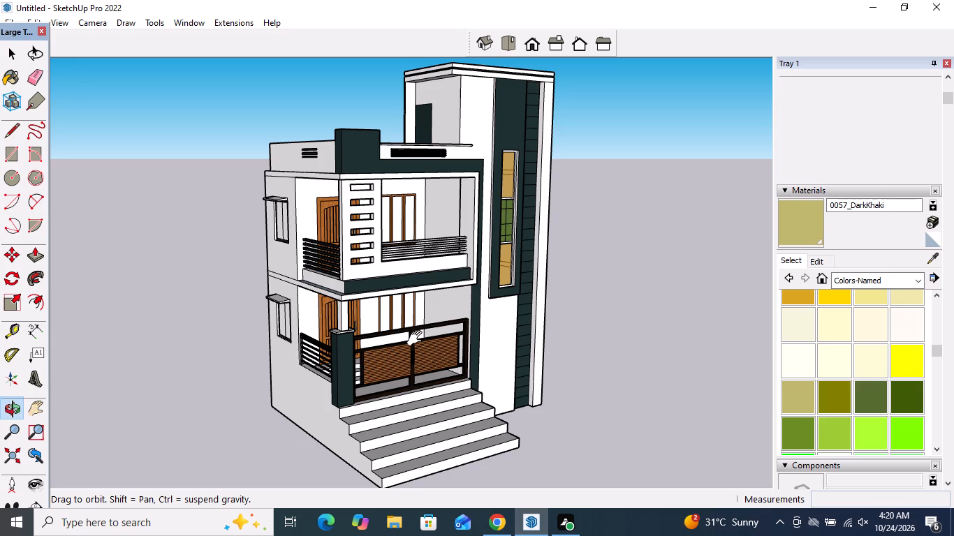
pyautogui.keyDown('shift'); pyautogui.moveTo(418, 338); pyautogui.dragTo(418, 334, button='middle'); pyautogui.keyUp('shift')
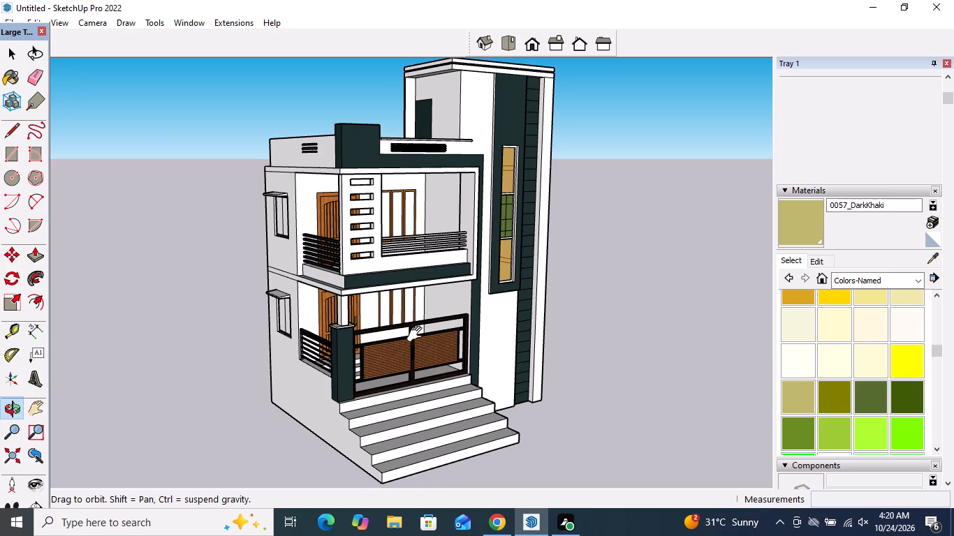
pyautogui.keyDown('shift'); pyautogui.moveTo(418, 334); pyautogui.dragTo(419, 343, button='middle'); pyautogui.keyUp('shift')
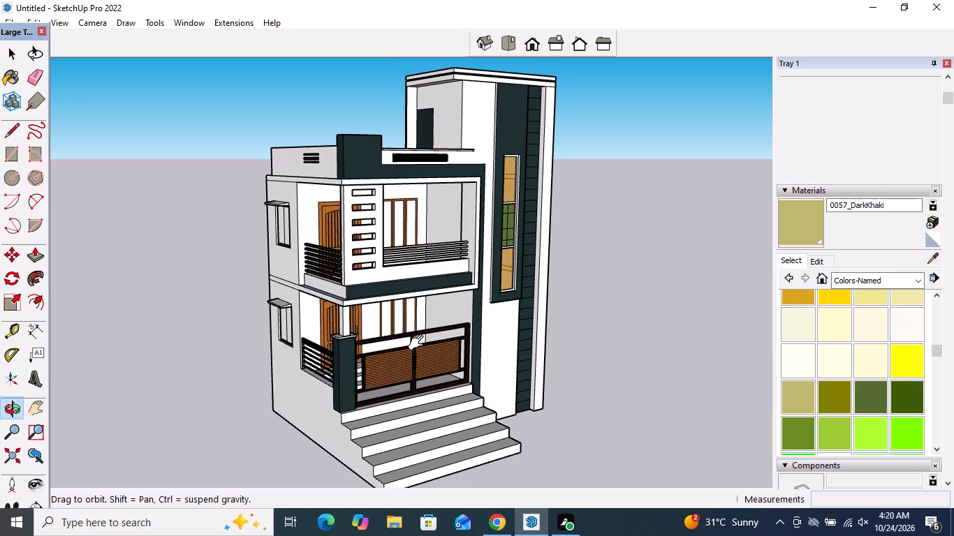
pyautogui.keyDown('shift'); pyautogui.moveTo(419, 343); pyautogui.dragTo(420, 337, button='middle'); pyautogui.keyUp('shift')
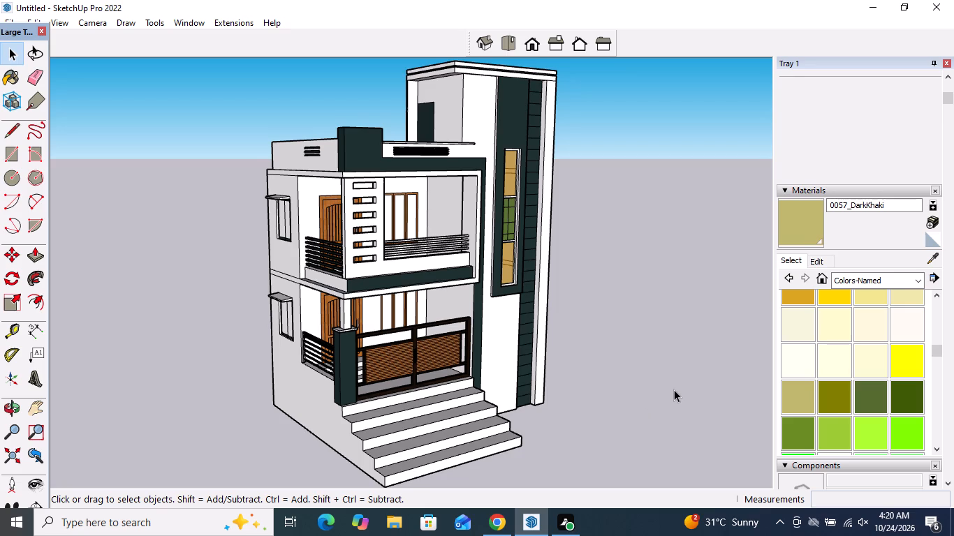
# Examine the finished exterior from the tower side, the balcony side and the front, with the whole house in view.
pyautogui.scroll(-1, 621, 419)
pyautogui.moveTo(619, 419); pyautogui.dragTo(353, 405, button='middle')
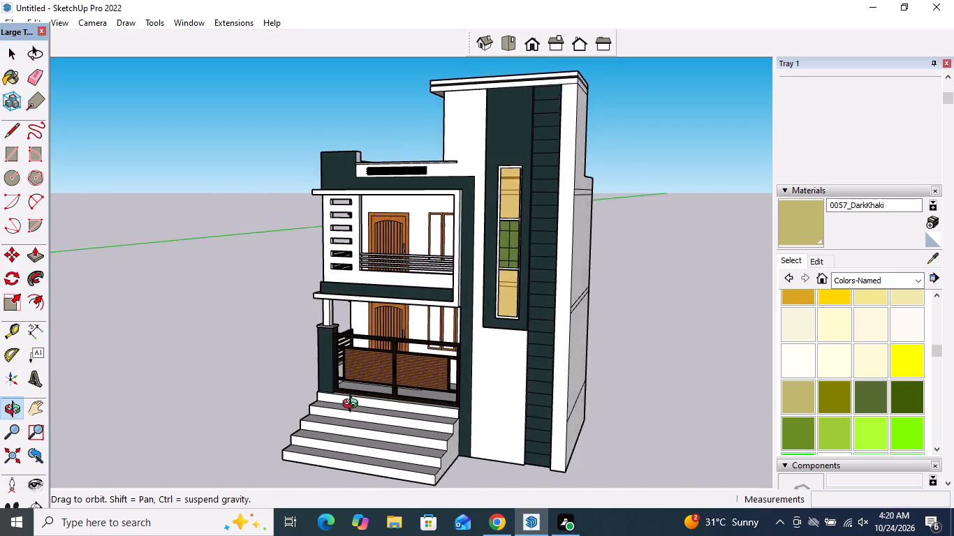
pyautogui.moveTo(353, 405); pyautogui.dragTo(331, 405, button='middle')
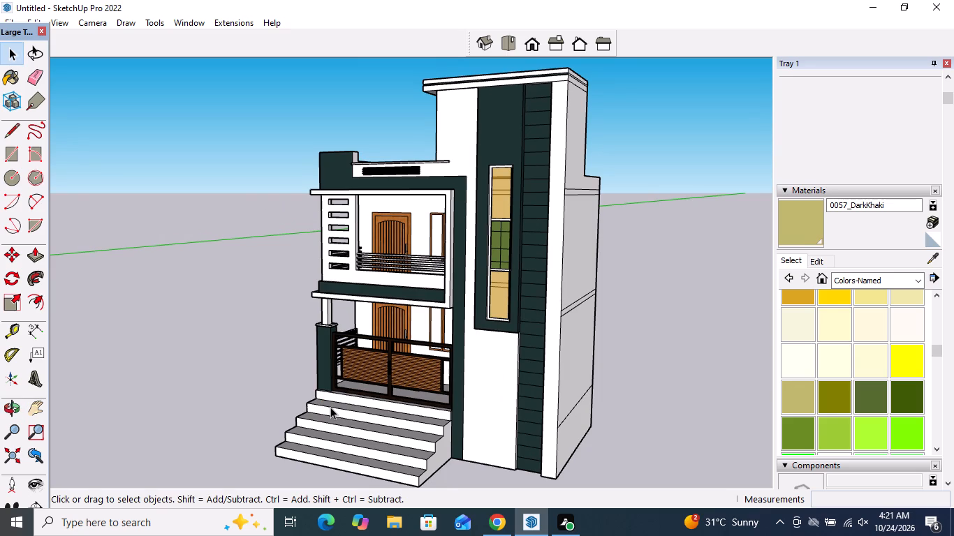
pyautogui.moveTo(239, 312); pyautogui.dragTo(455, 337, button='middle')
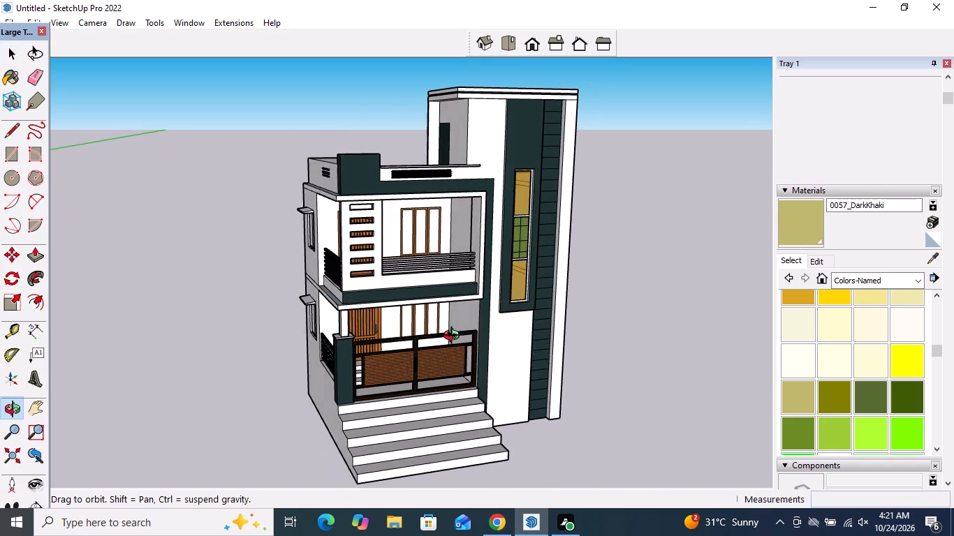
pyautogui.moveTo(455, 337); pyautogui.dragTo(228, 304, button='middle')
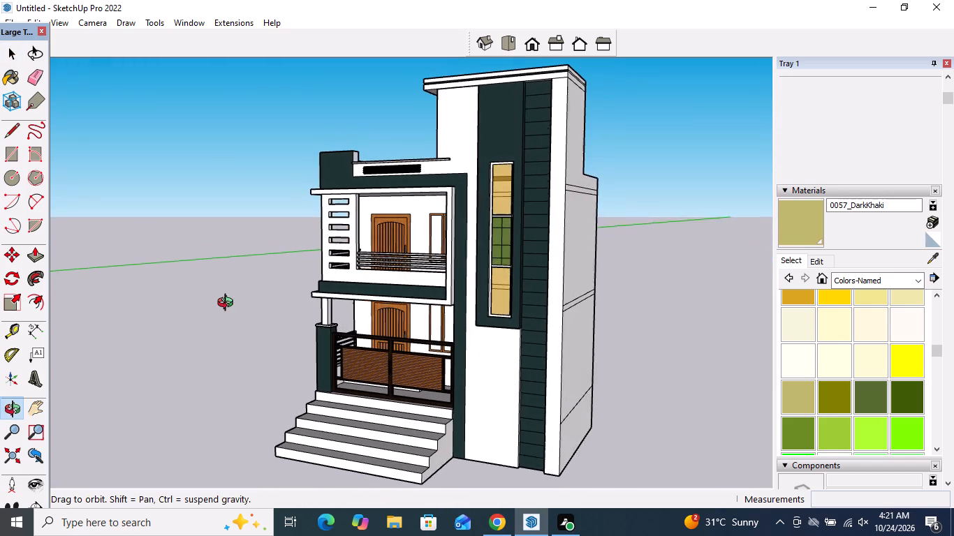
pyautogui.moveTo(228, 304); pyautogui.dragTo(226, 304, button='middle')
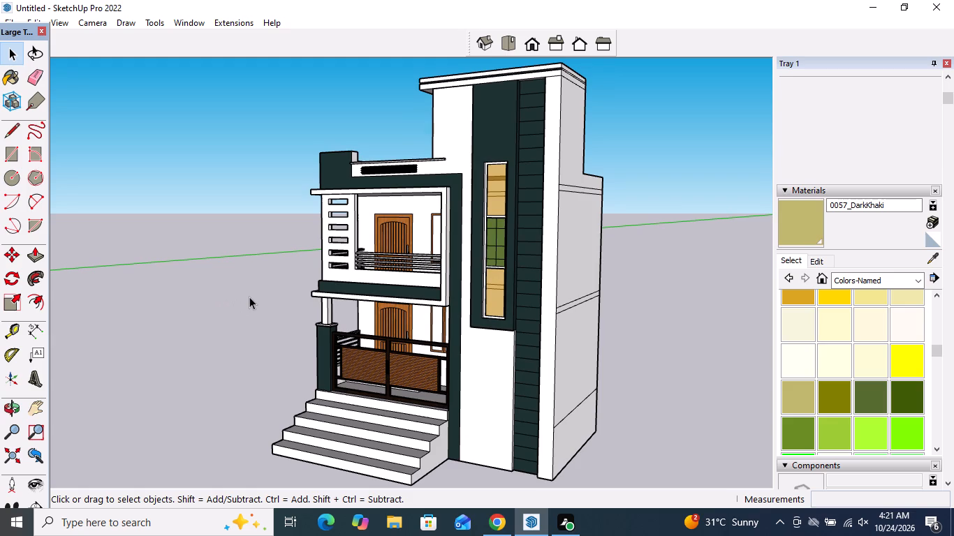
pyautogui.moveTo(144, 293); pyautogui.dragTo(521, 368, button='middle')
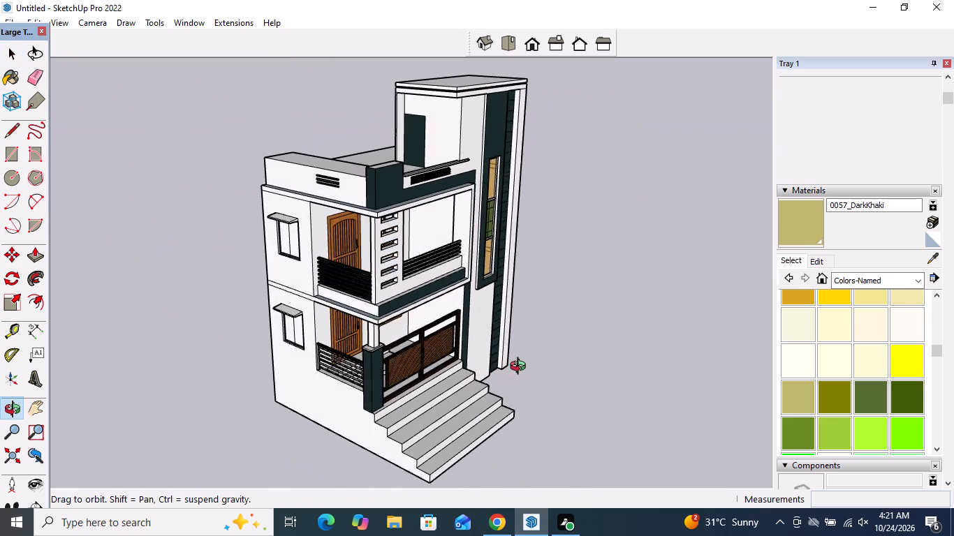
pyautogui.moveTo(521, 368); pyautogui.dragTo(566, 364, button='middle')
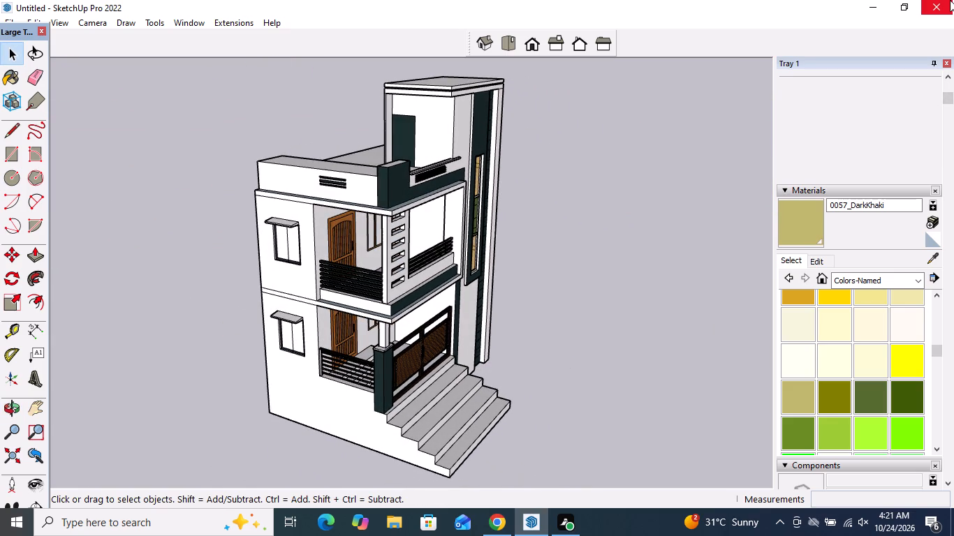
pyautogui.scroll(-3, 228, 322)
pyautogui.moveTo(247, 336); pyautogui.dragTo(58, 317, button='middle')
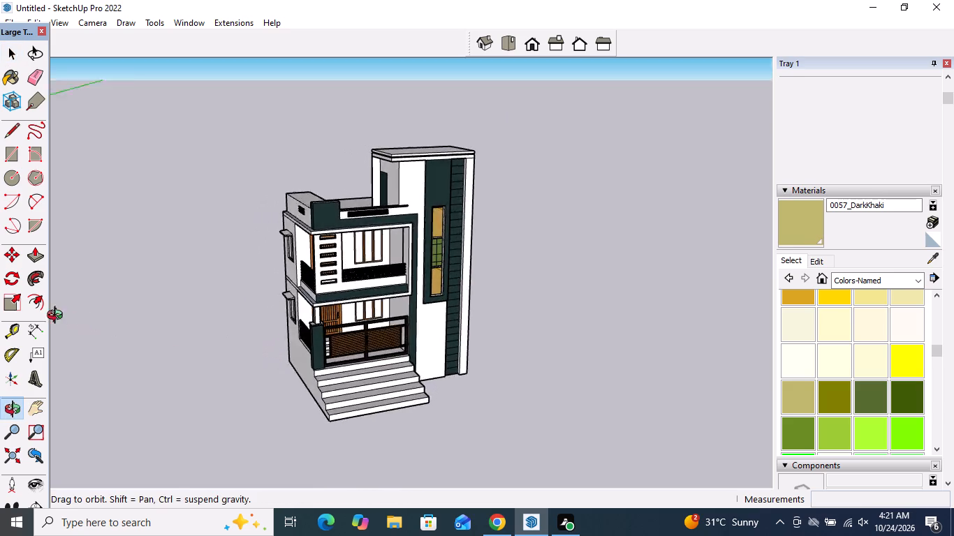
pyautogui.moveTo(58, 317); pyautogui.dragTo(31, 312, button='middle')
pyautogui.moveTo(151, 362); pyautogui.dragTo(54, 326, button='middle')
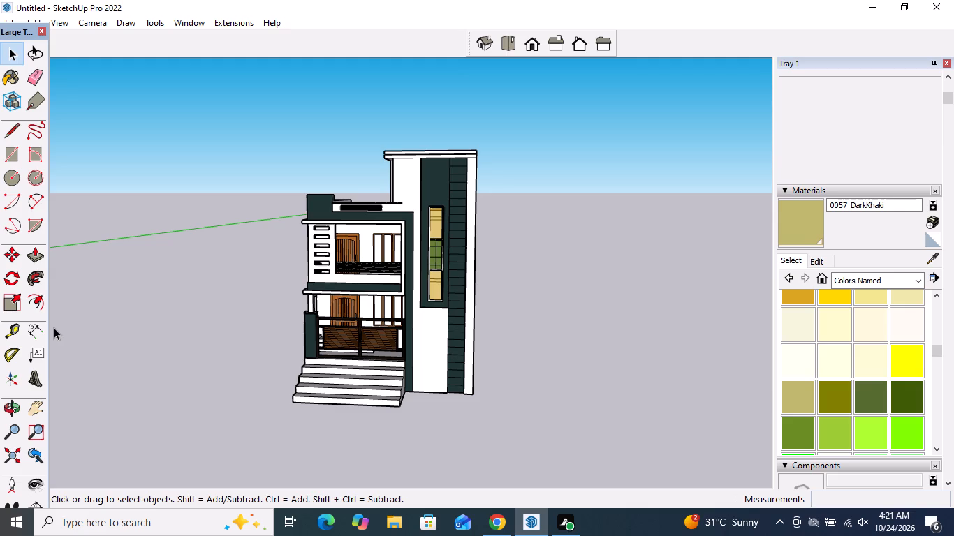
pyautogui.scroll(-1, 20, 374)
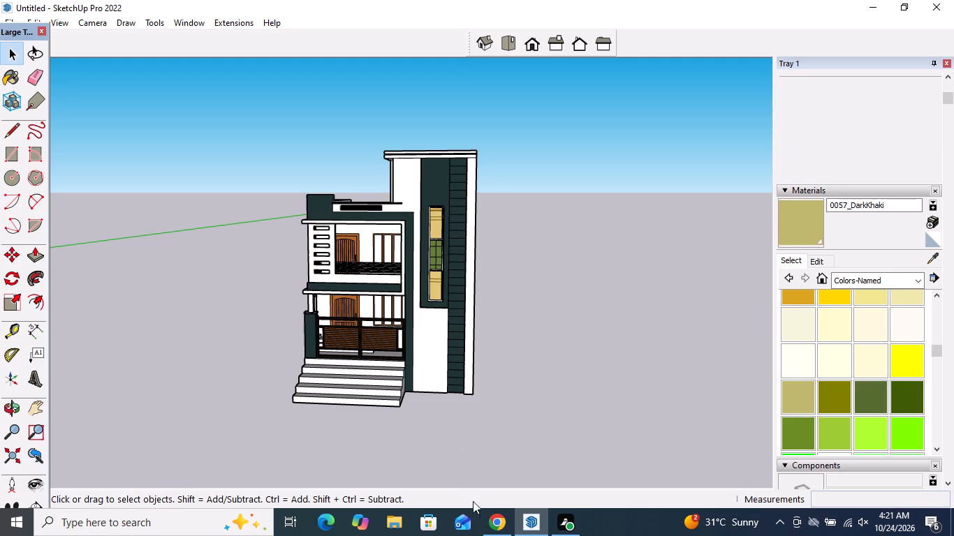
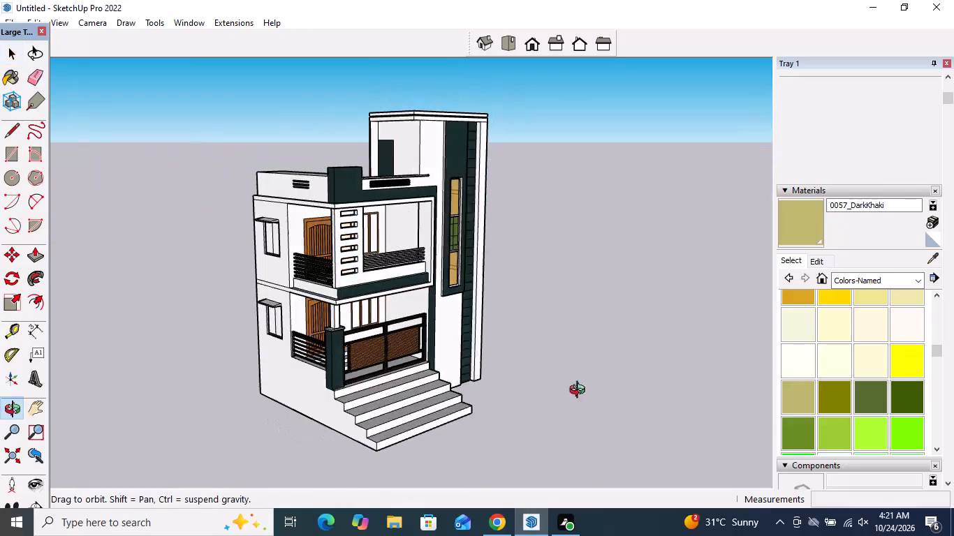
# Examine the whole house from the balcony side, the side wall and the front corner with the entrance steps.
pyautogui.scroll(5, 344, 388)
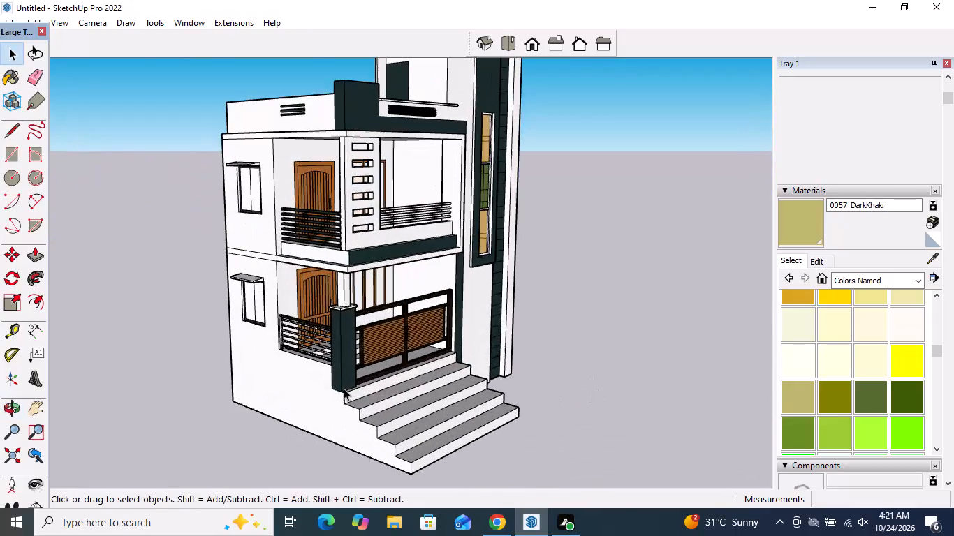
pyautogui.scroll(3, 344, 388)
pyautogui.scroll(-12, 344, 388)
pyautogui.moveTo(354, 373); pyautogui.dragTo(353, 373, button='middle')
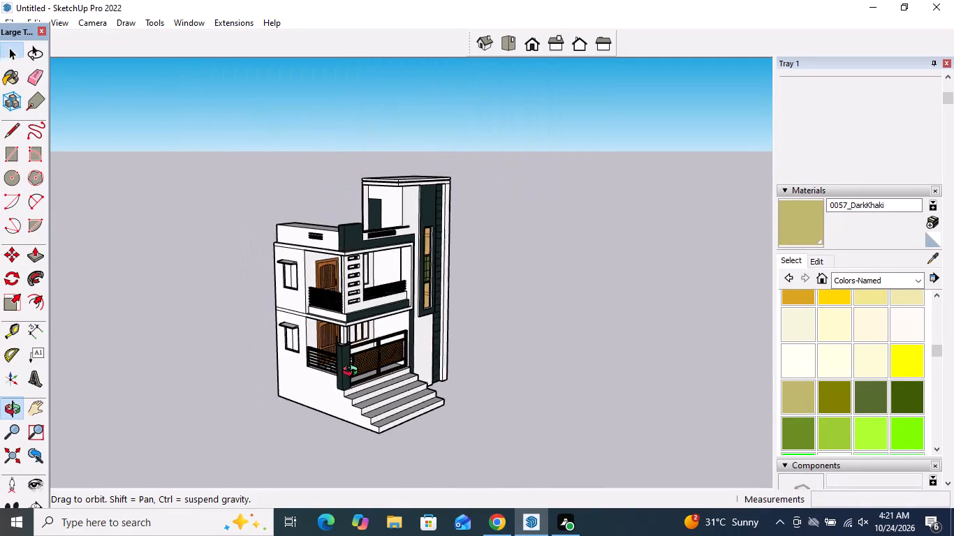
pyautogui.moveTo(353, 373); pyautogui.dragTo(517, 332, button='middle')
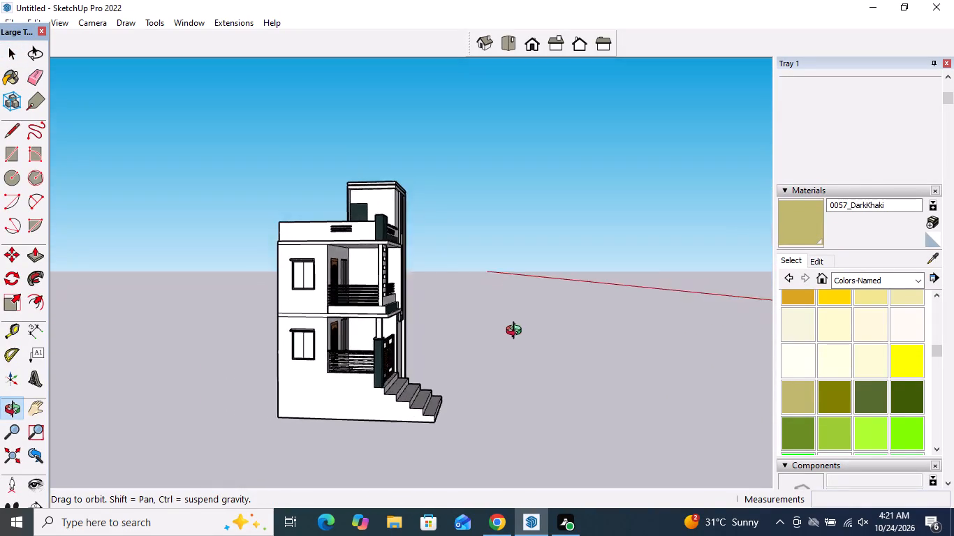
pyautogui.moveTo(517, 332); pyautogui.dragTo(267, 380, button='middle')
pyautogui.scroll(4, 332, 373)
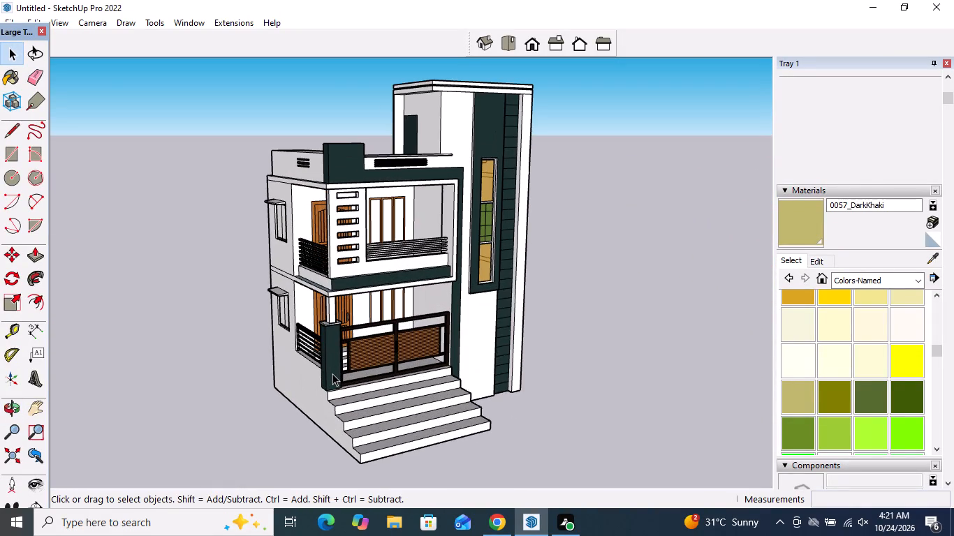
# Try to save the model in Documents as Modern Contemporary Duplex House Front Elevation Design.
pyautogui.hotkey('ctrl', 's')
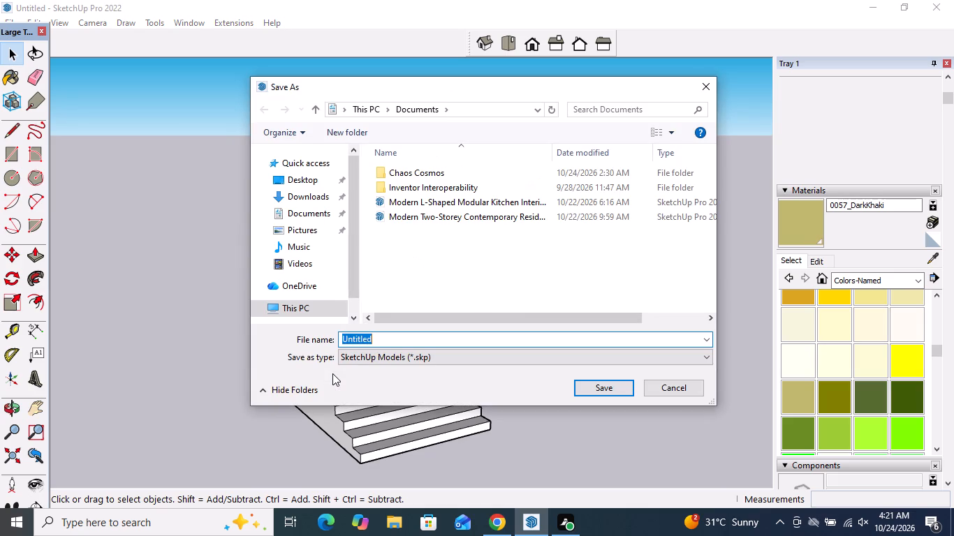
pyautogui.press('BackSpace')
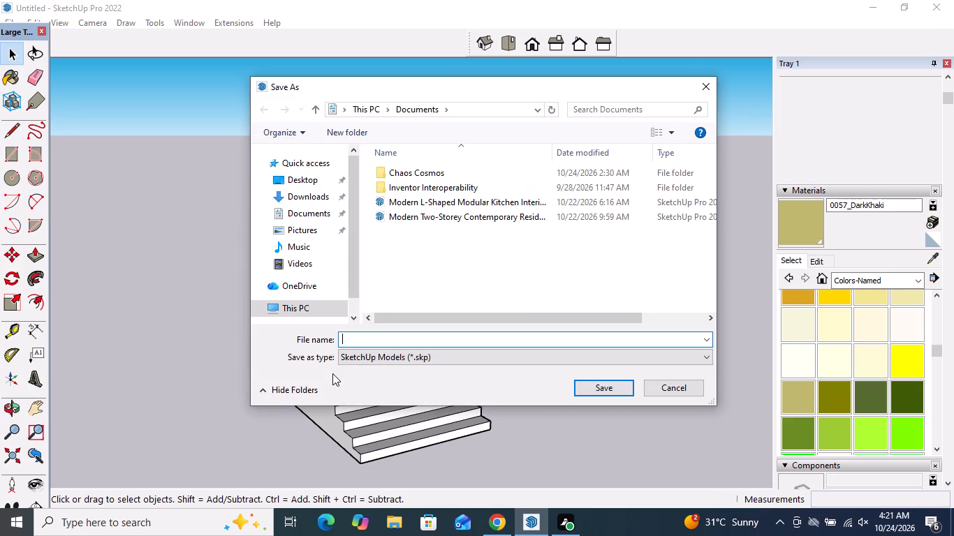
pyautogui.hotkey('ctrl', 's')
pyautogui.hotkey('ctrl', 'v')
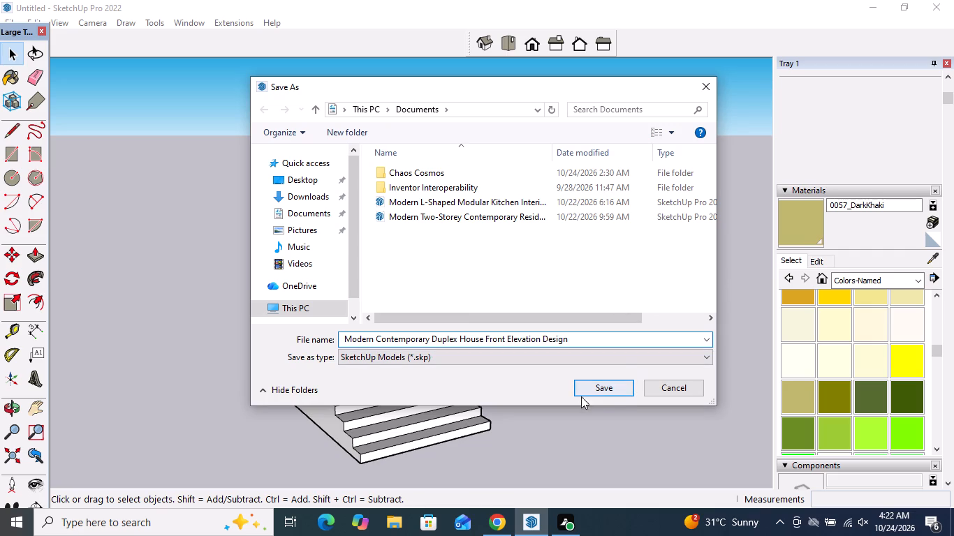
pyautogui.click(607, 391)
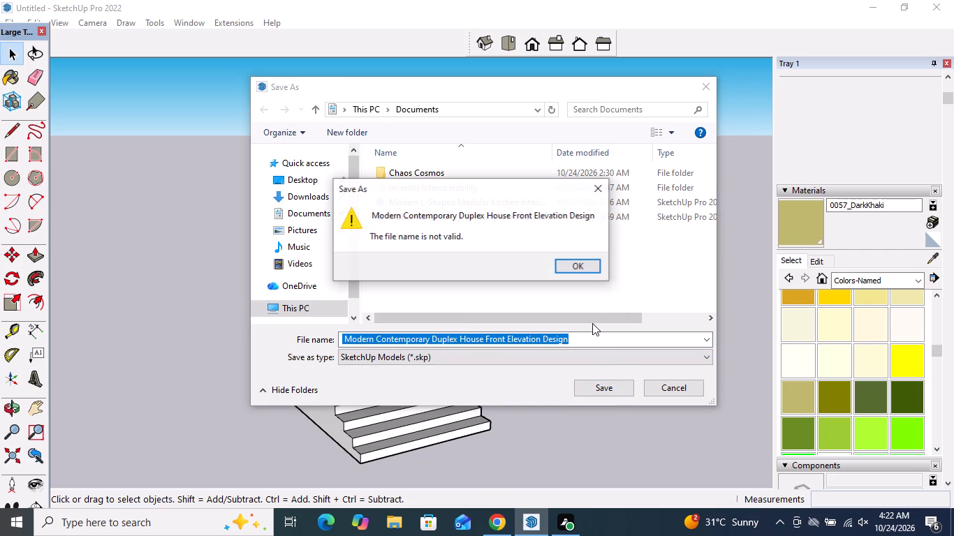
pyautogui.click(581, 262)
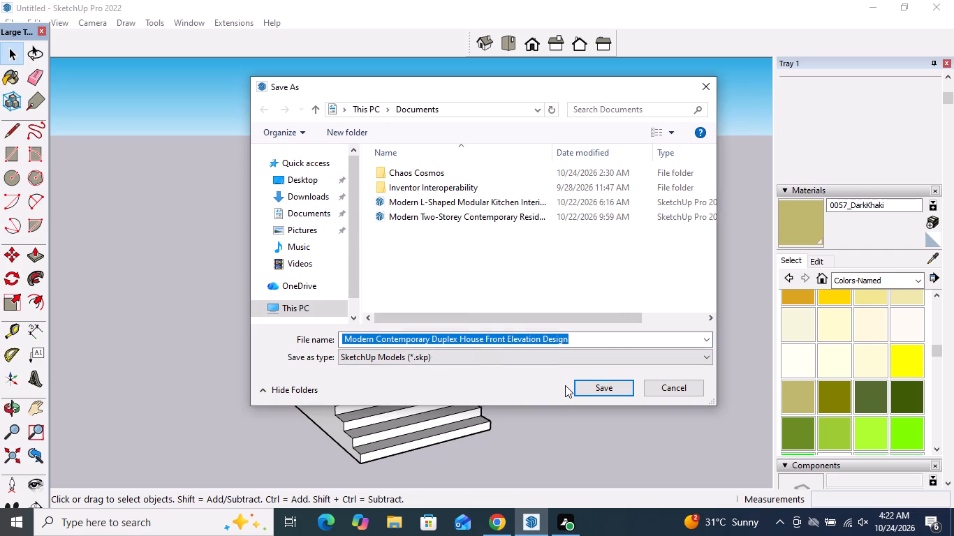
# Clear the entered file name to name the SketchUp model again.
pyautogui.press('BackSpace')
pyautogui.press('BackSpace')
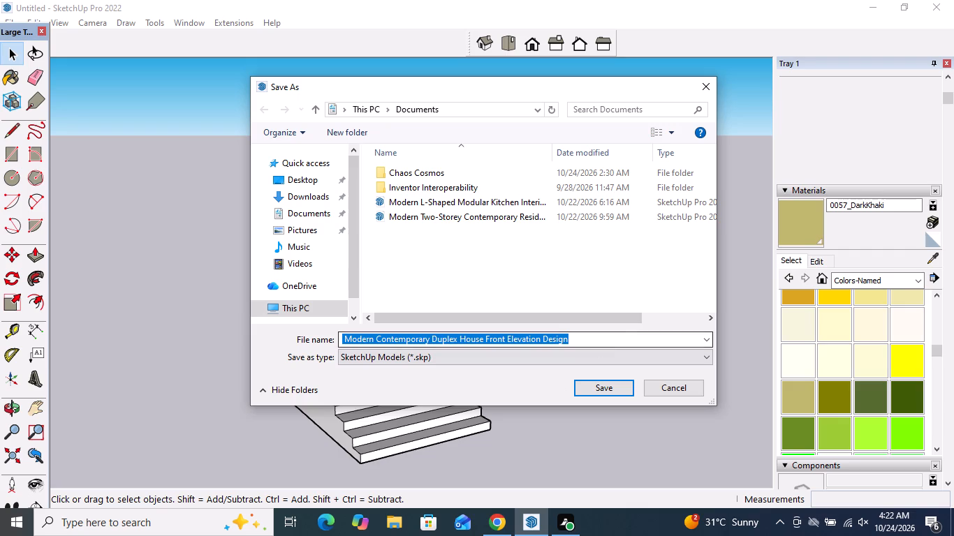
pyautogui.click(597, 343)
pyautogui.press('Delete')
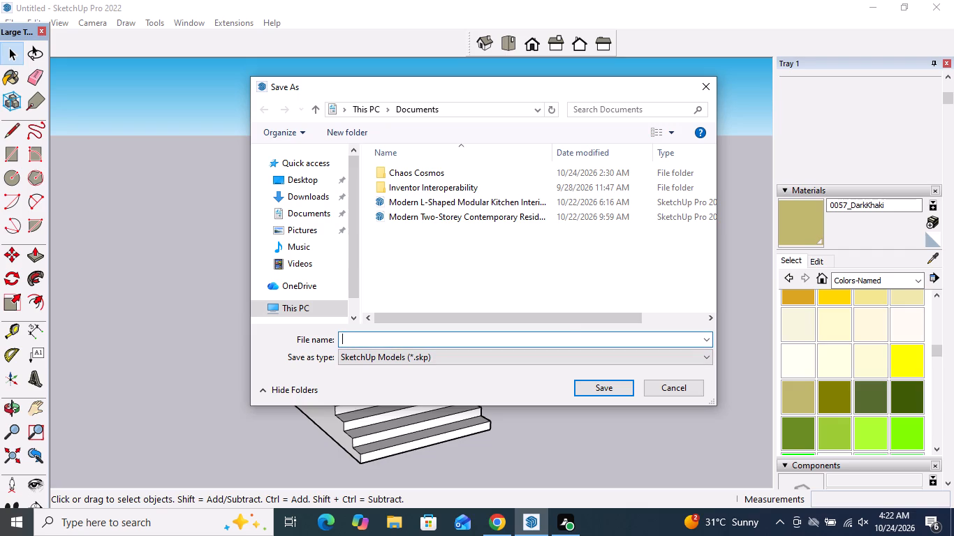
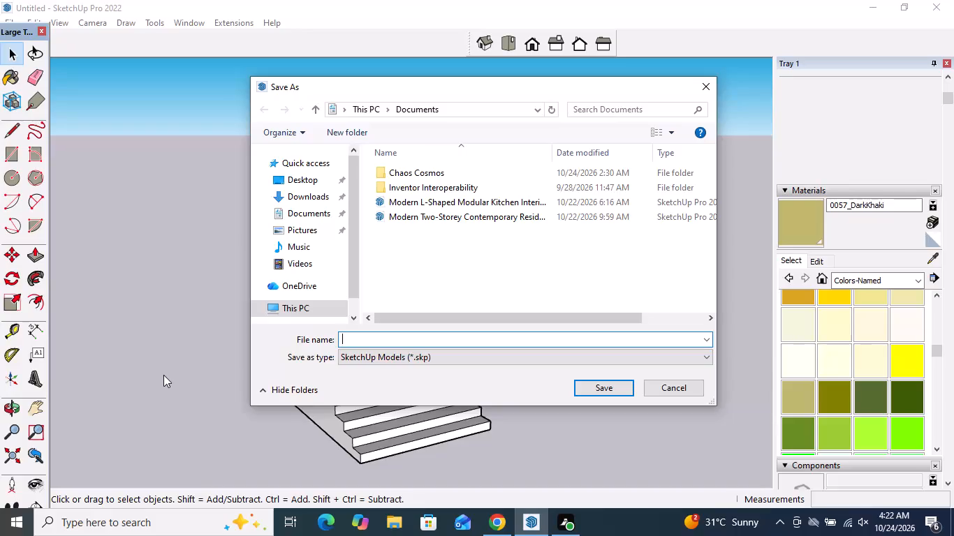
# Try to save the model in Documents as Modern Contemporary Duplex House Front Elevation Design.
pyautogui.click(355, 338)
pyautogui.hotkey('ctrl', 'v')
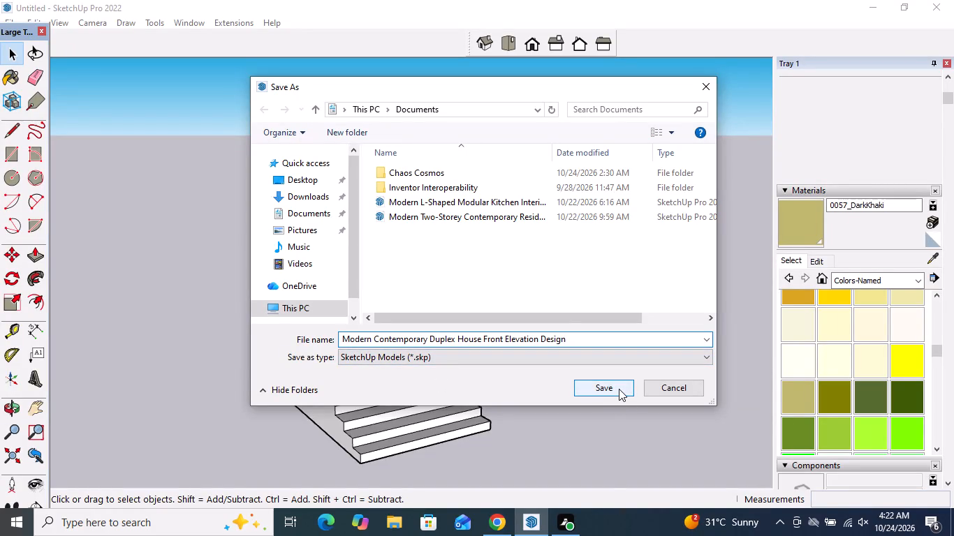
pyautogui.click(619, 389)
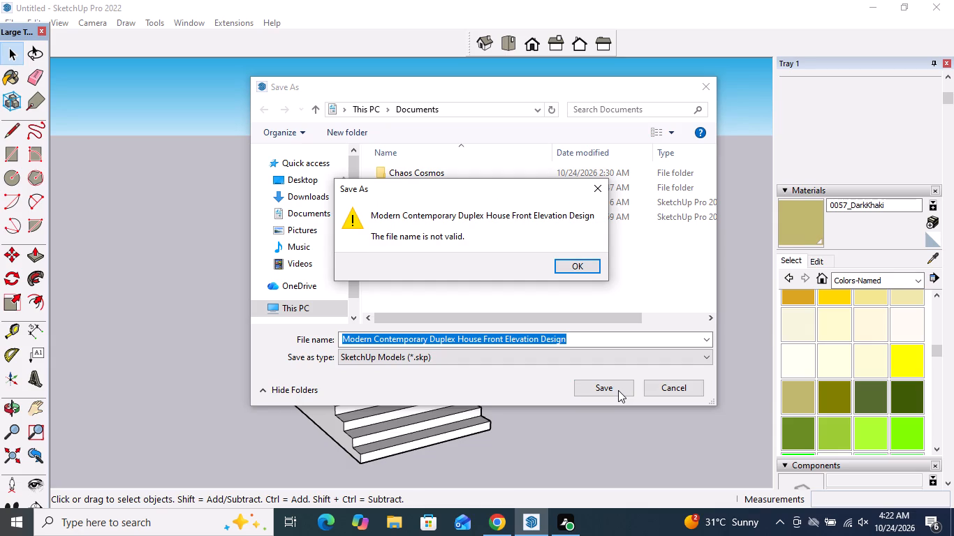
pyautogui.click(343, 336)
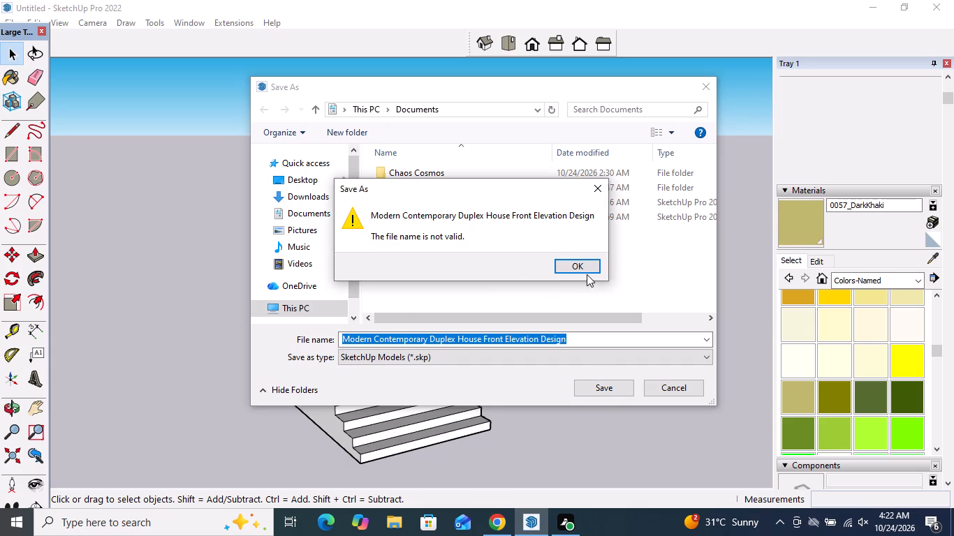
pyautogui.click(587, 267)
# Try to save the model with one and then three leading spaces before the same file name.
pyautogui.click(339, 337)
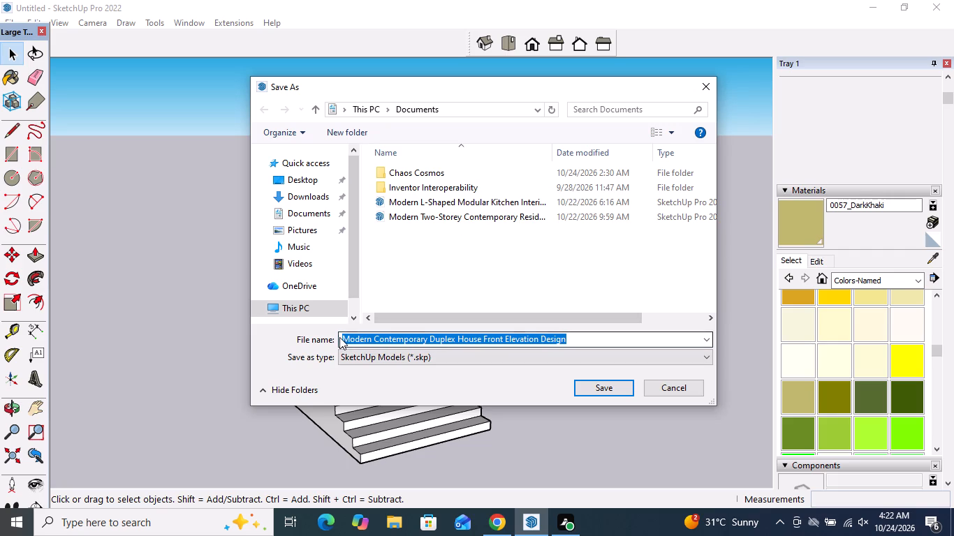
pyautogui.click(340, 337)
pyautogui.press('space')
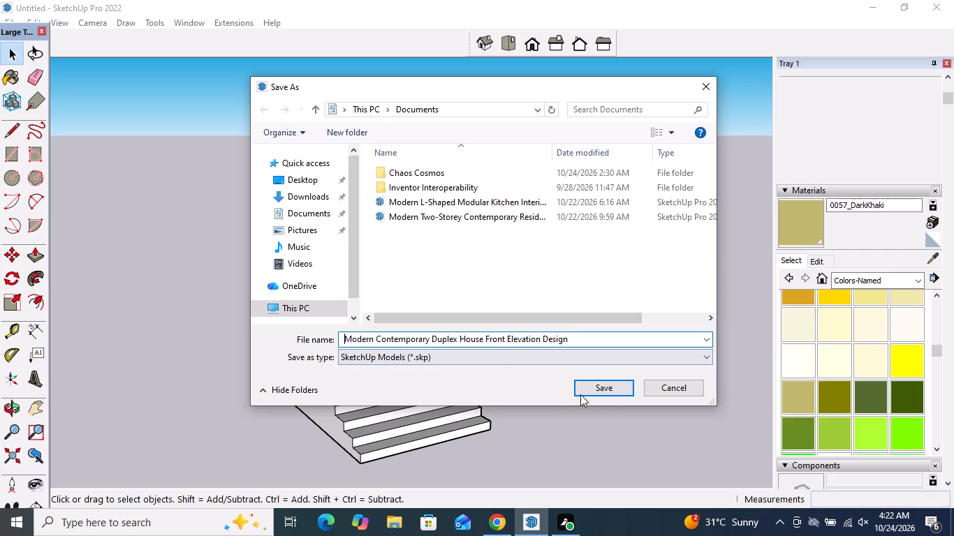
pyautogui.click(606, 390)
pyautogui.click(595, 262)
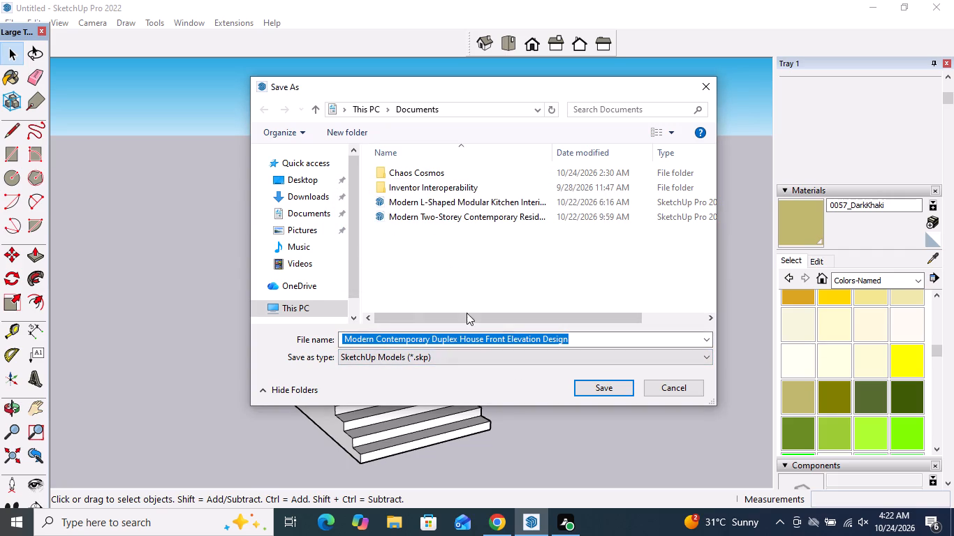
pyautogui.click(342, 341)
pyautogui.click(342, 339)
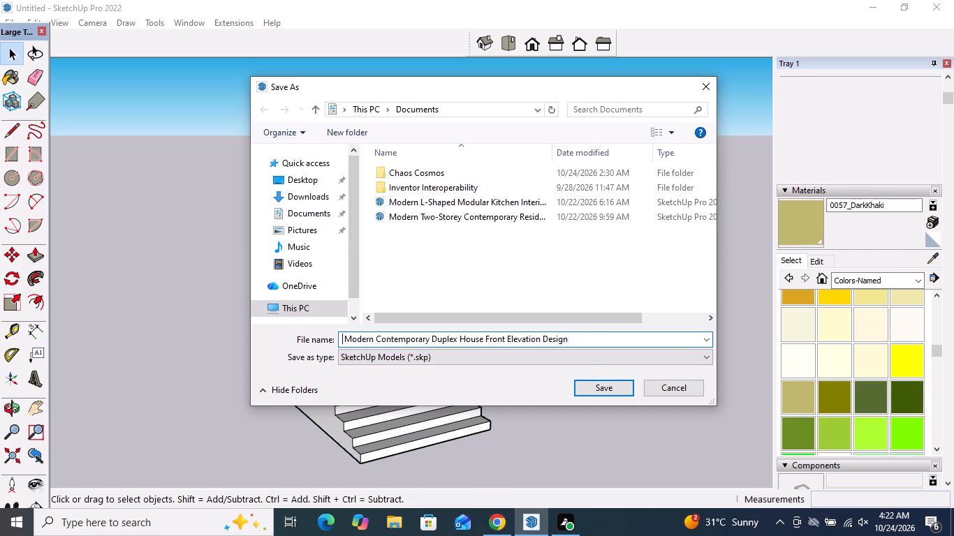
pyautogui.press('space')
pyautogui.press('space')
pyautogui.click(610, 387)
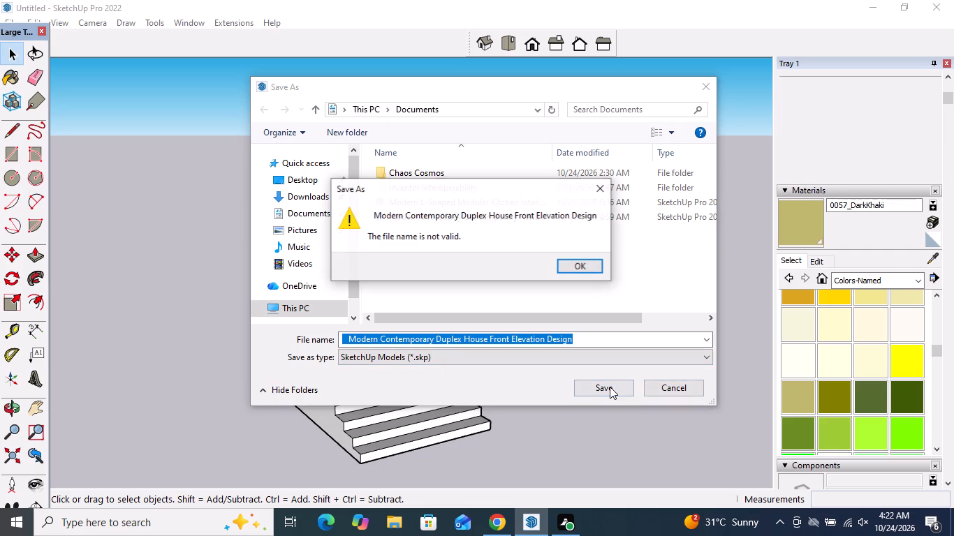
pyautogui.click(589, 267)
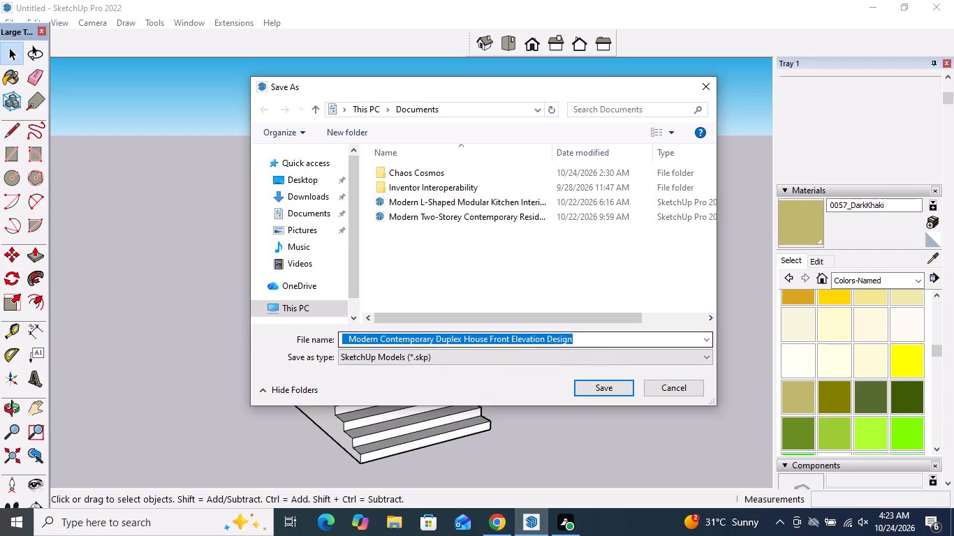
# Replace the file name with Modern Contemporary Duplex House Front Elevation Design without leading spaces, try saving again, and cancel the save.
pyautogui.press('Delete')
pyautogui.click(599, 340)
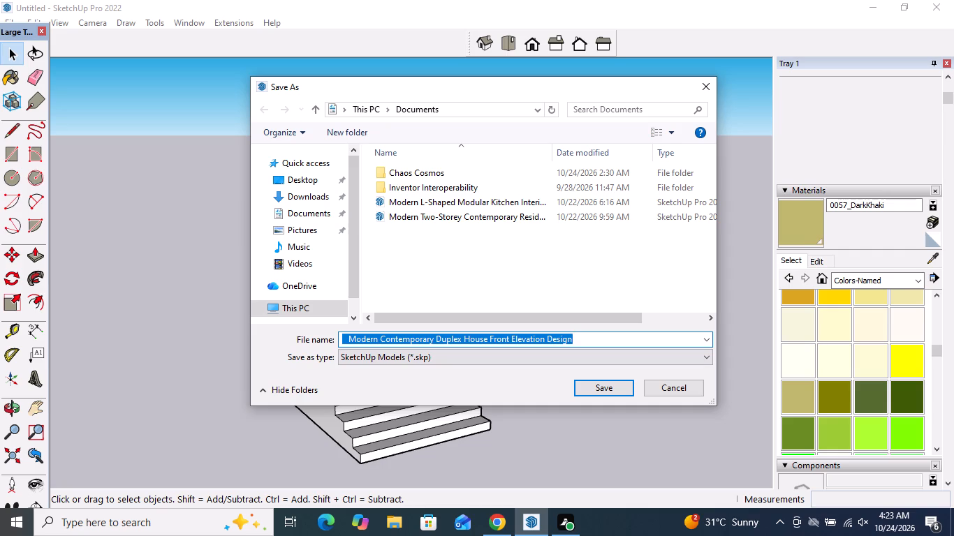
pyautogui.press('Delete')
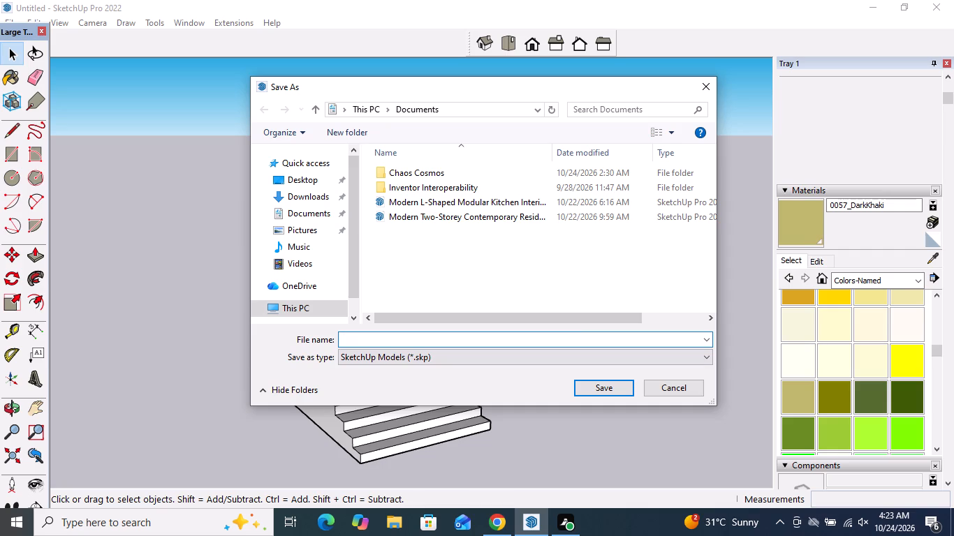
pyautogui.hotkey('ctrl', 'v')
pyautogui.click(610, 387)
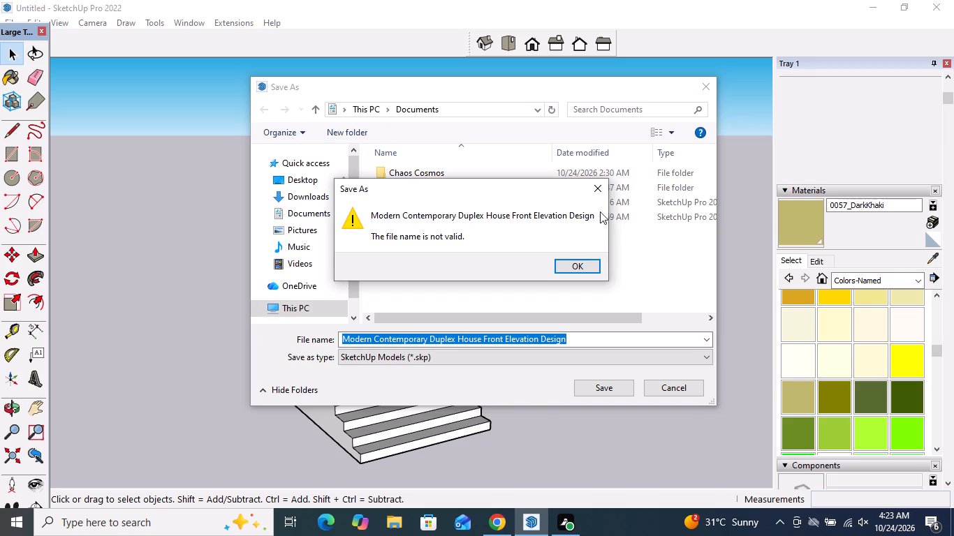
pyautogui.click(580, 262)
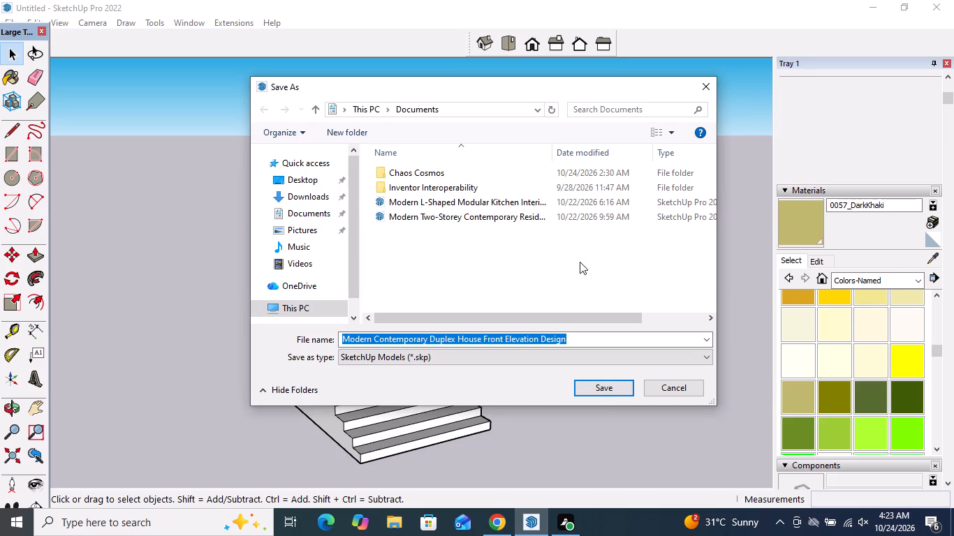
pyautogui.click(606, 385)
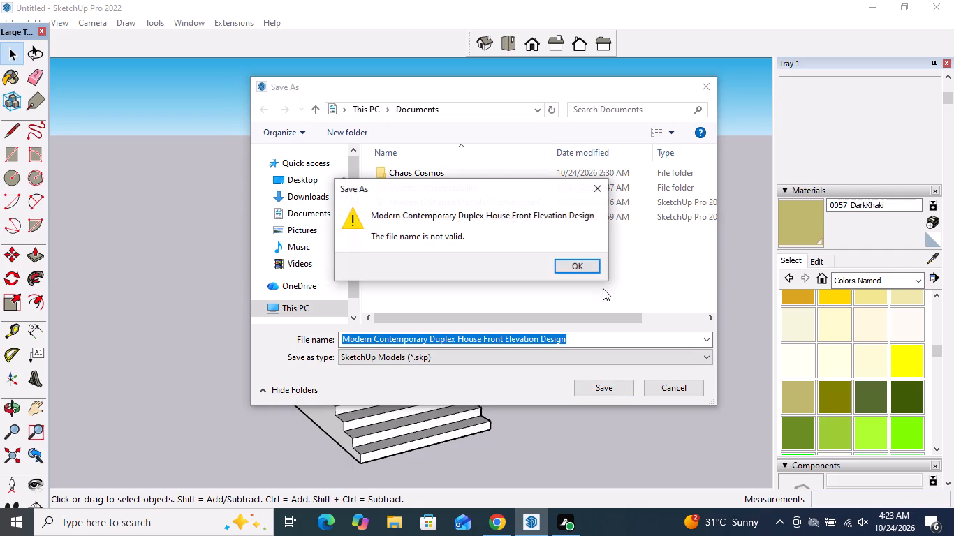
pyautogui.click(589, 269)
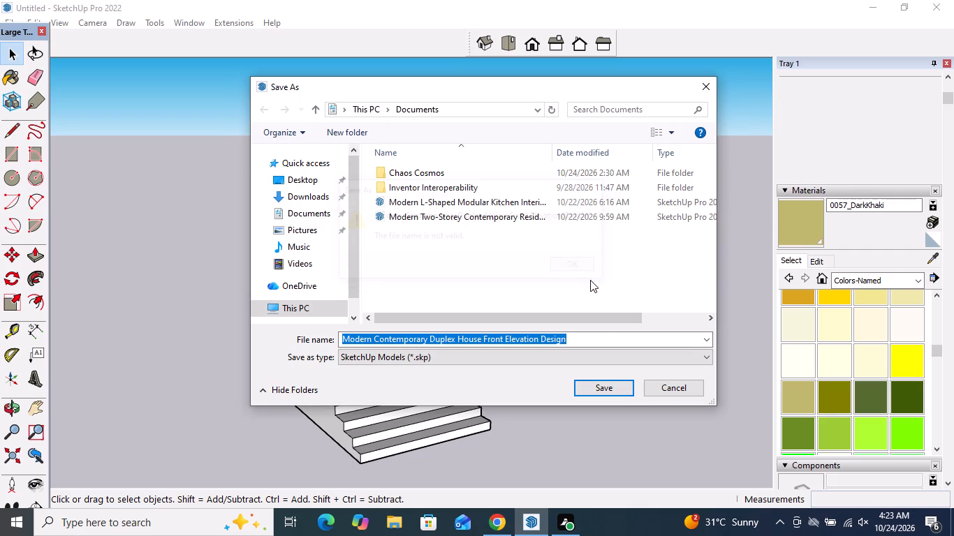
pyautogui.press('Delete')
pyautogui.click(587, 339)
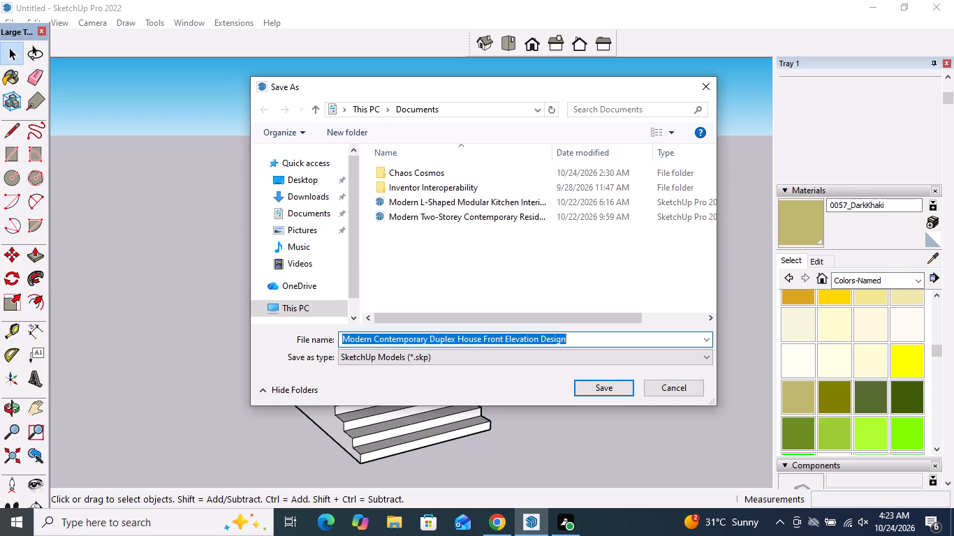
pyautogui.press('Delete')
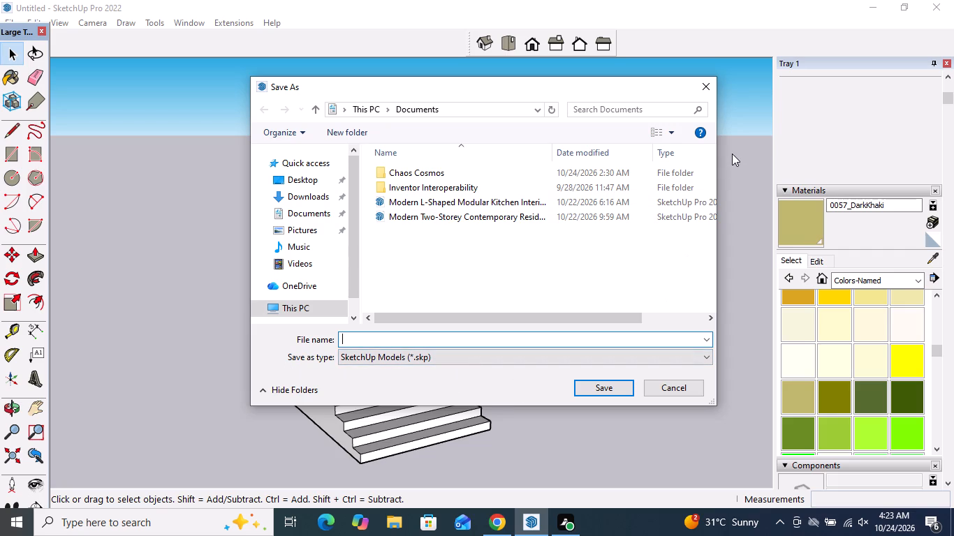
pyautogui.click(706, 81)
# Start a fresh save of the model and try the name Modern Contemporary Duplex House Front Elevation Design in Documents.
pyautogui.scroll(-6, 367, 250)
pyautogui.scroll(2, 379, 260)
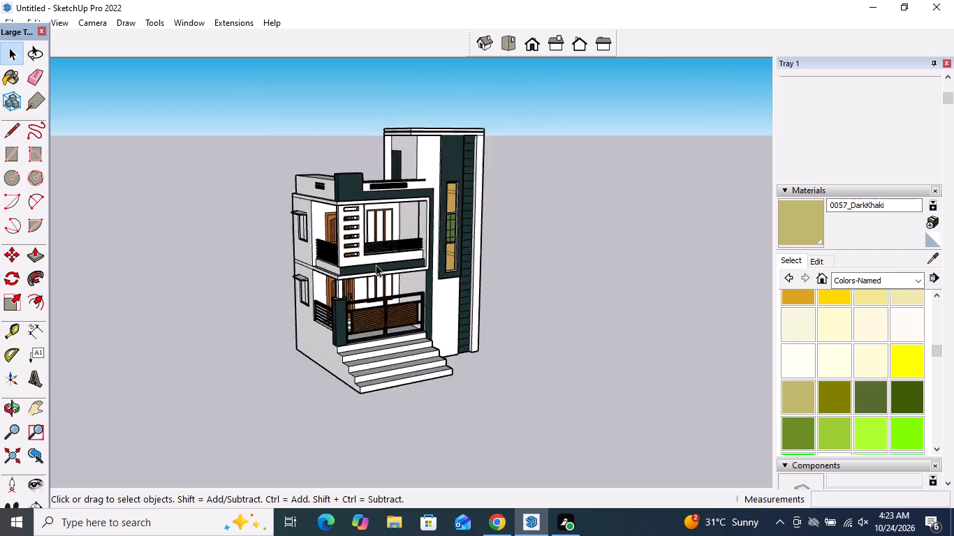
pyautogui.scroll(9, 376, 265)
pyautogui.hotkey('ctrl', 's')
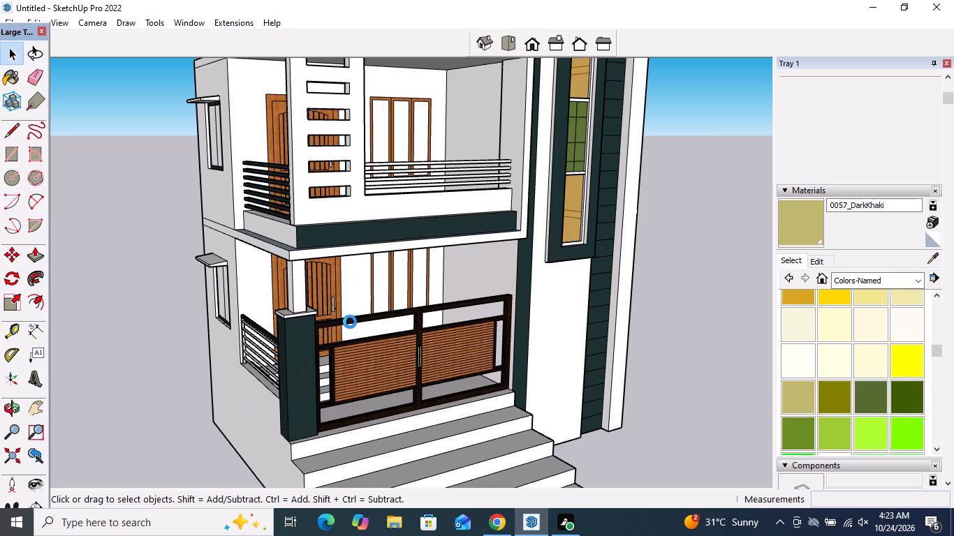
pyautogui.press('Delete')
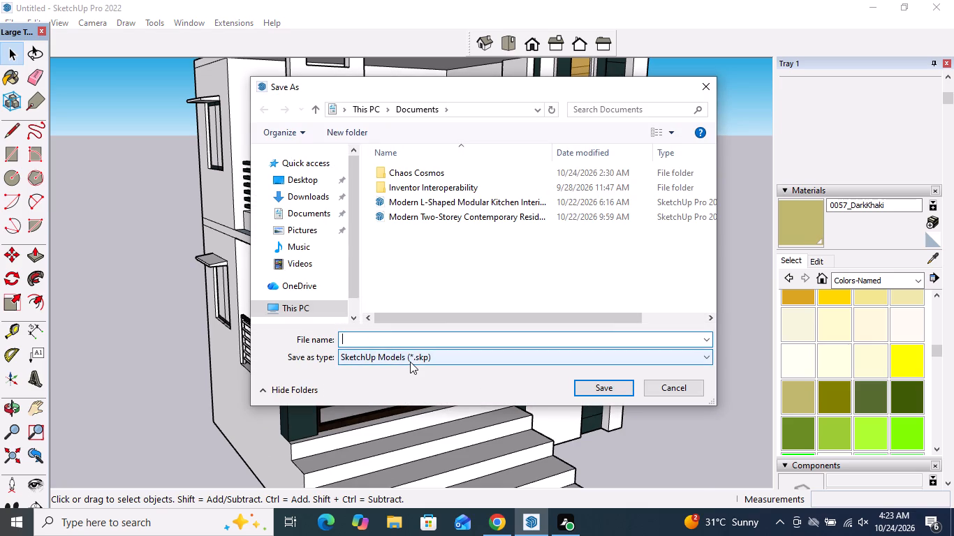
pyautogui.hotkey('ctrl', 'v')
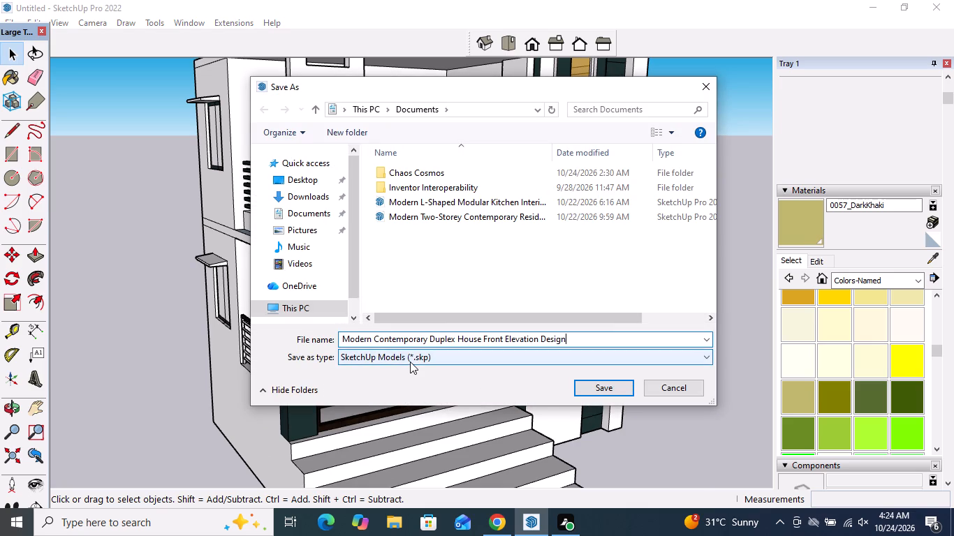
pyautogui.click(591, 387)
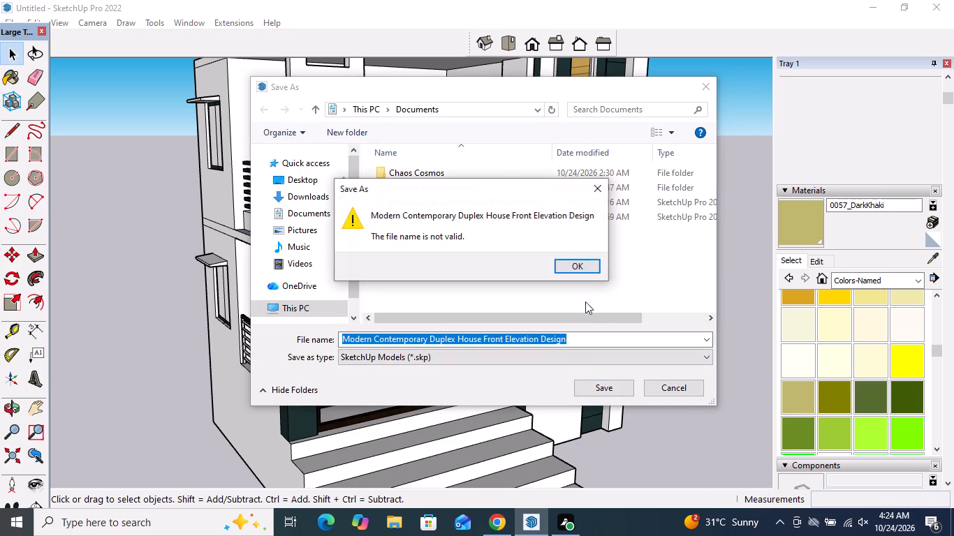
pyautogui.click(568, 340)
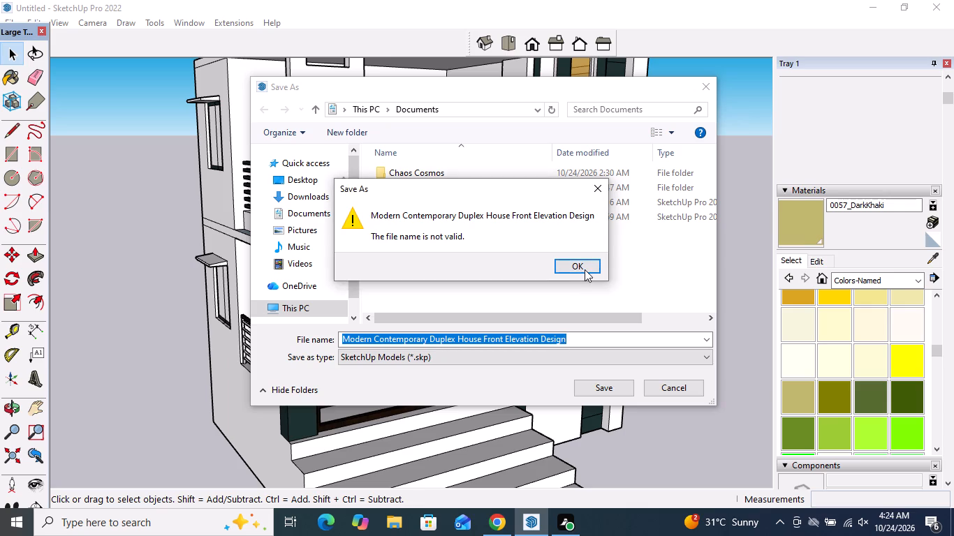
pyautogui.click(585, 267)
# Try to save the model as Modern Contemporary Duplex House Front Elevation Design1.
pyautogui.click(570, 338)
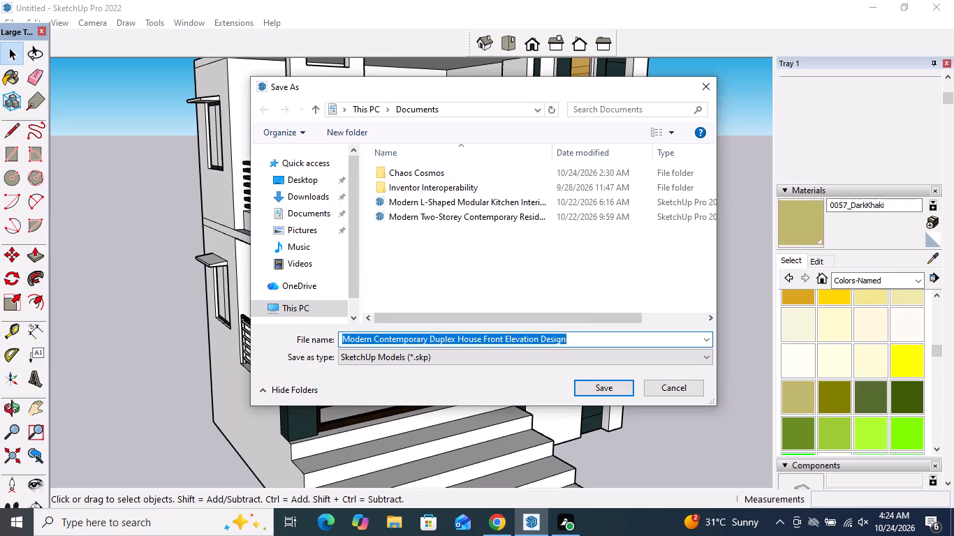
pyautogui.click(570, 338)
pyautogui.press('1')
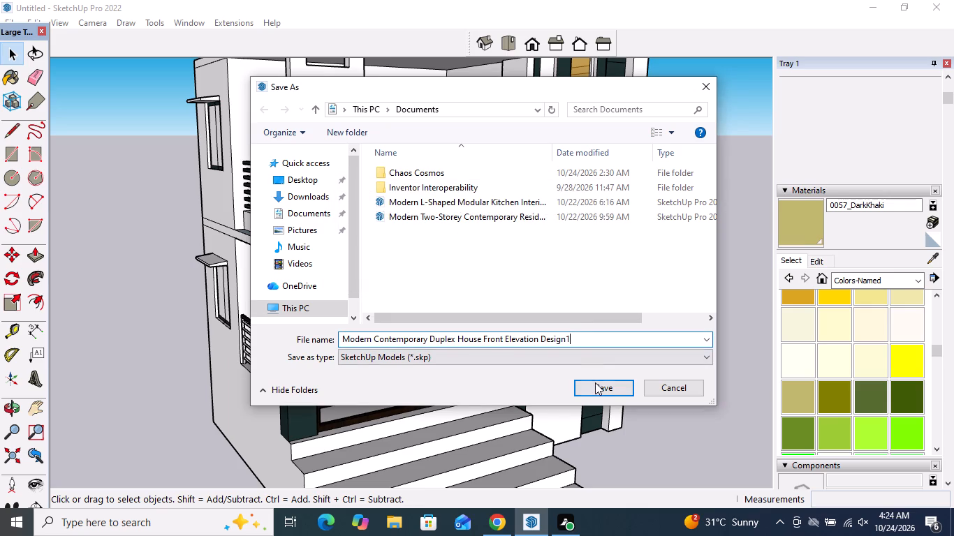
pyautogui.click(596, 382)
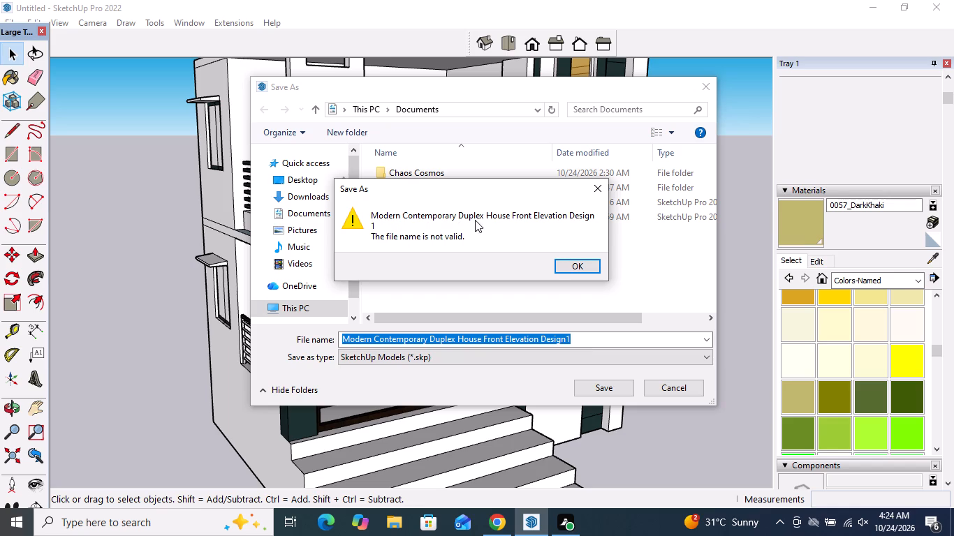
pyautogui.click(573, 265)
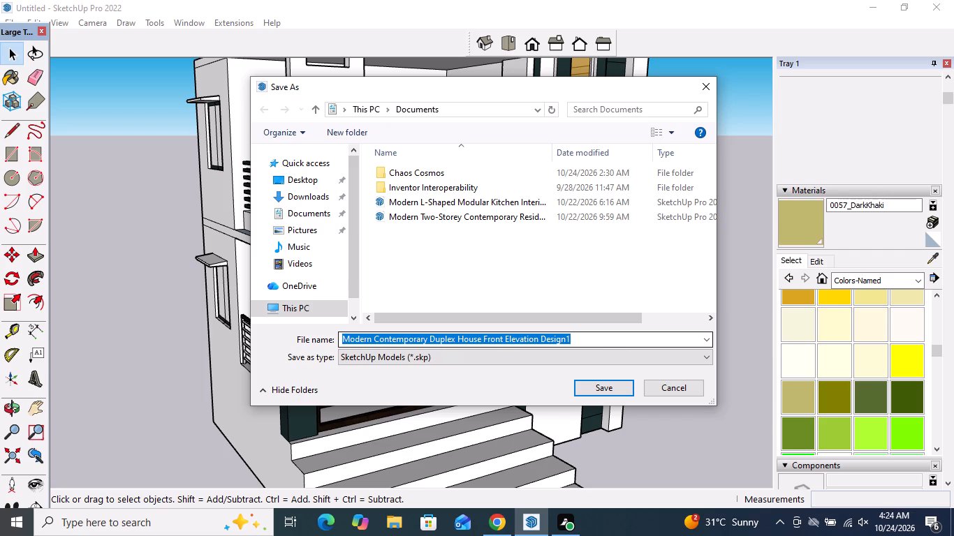
# Append Duplex House Front Elevation Design to the end of the existing file name.
pyautogui.press('d')
pyautogui.write('UPLEX')
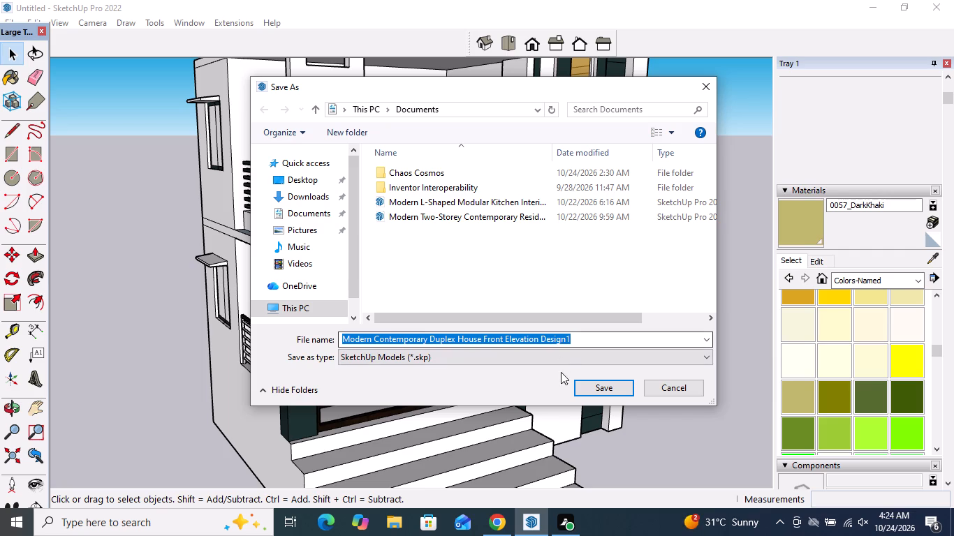
pyautogui.click(577, 339)
pyautogui.click(577, 339)
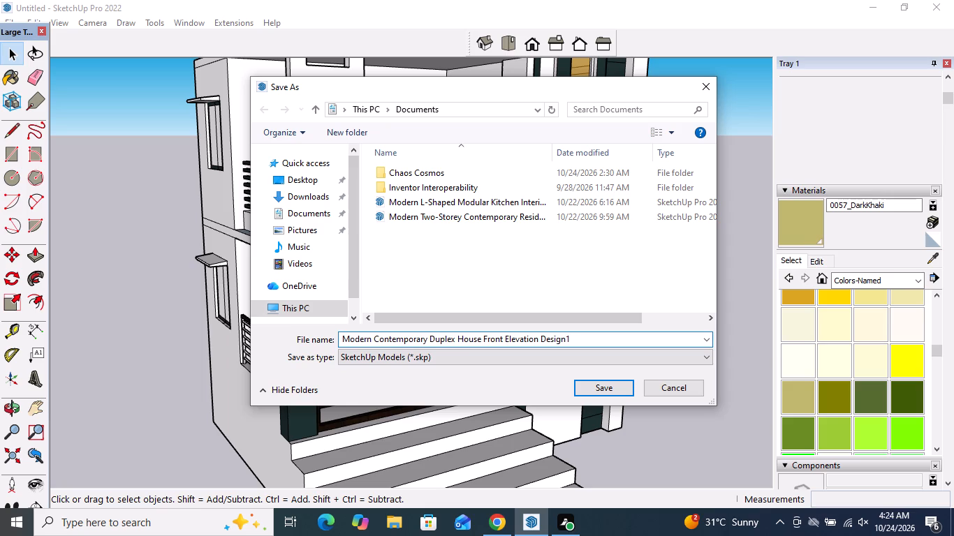
pyautogui.press('d')
pyautogui.write('uo')
pyautogui.press('BackSpace')
pyautogui.write('plex')
pyautogui.press('space')
pyautogui.press('h')
pyautogui.press('space')
pyautogui.press('space')
pyautogui.press('e')
pyautogui.write('le')
pyautogui.write('vat')
pyautogui.write('ion')
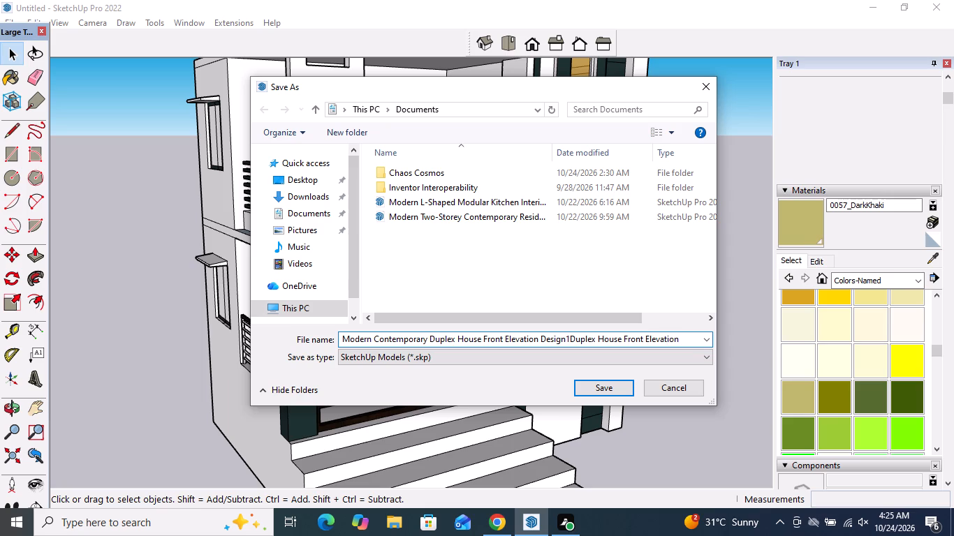
pyautogui.press('space')
pyautogui.press('d')
pyautogui.write('esi')
pyautogui.press('g')
pyautogui.press('n')
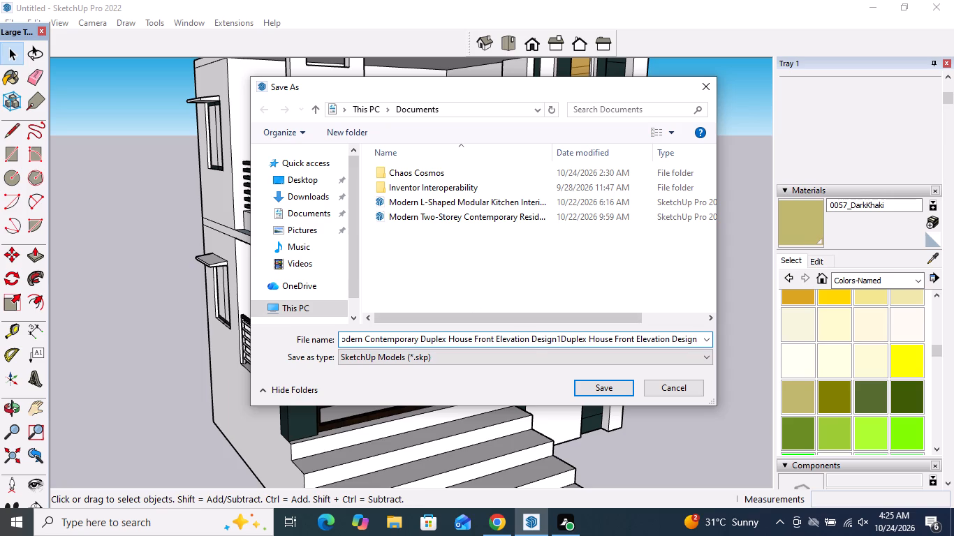
# Delete the old text Modern Contemporary Duplex House Front Elevation Design1 from the start of the file name, keeping only the appended name.
pyautogui.click(560, 340)
pyautogui.press('BackSpace')
pyautogui.press('BackSpace')
pyautogui.press('BackSpace')
pyautogui.press('BackSpace')
pyautogui.press('BackSpace')
pyautogui.press('BackSpace')
pyautogui.press('BackSpace')
pyautogui.press('BackSpace')
pyautogui.press('BackSpace')
pyautogui.press('BackSpace')
pyautogui.press('BackSpace')
pyautogui.press('BackSpace')
pyautogui.press('BackSpace')
pyautogui.press('BackSpace')
pyautogui.press('BackSpace')
pyautogui.press('BackSpace')
pyautogui.press('BackSpace')
pyautogui.press('BackSpace')
pyautogui.press('BackSpace')
pyautogui.press('BackSpace')
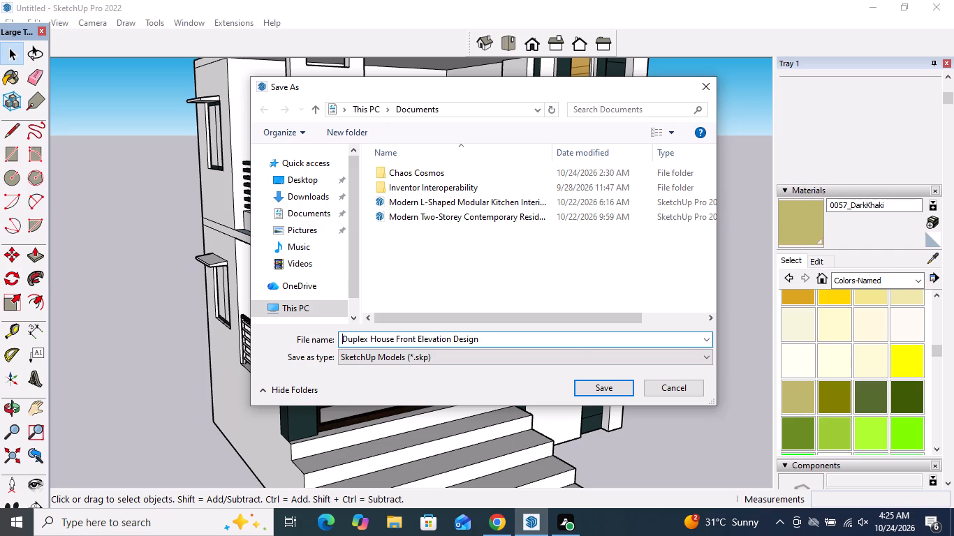
# Save the model in Documents as Duplex House Front Elevation Design and save it once more.
pyautogui.click(595, 390)
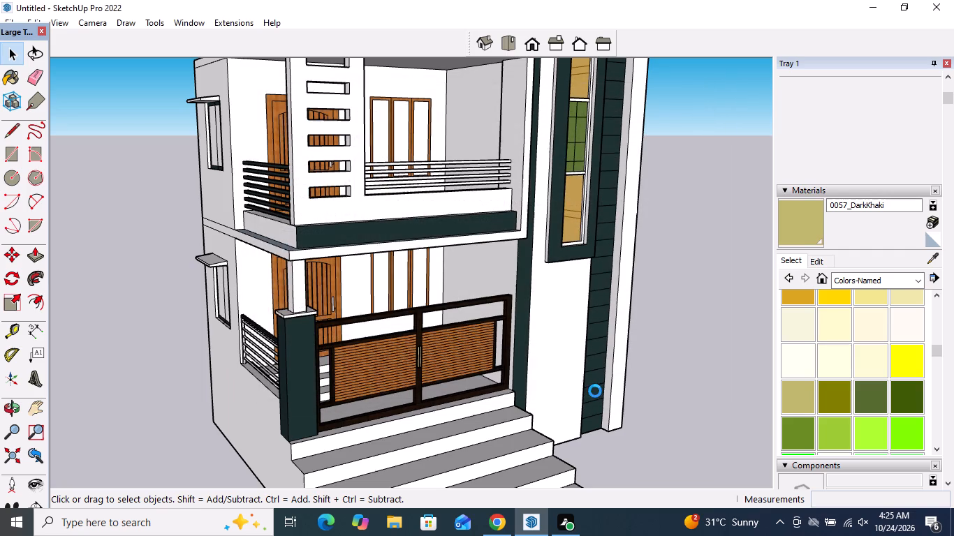
pyautogui.hotkey('ctrl', 's')
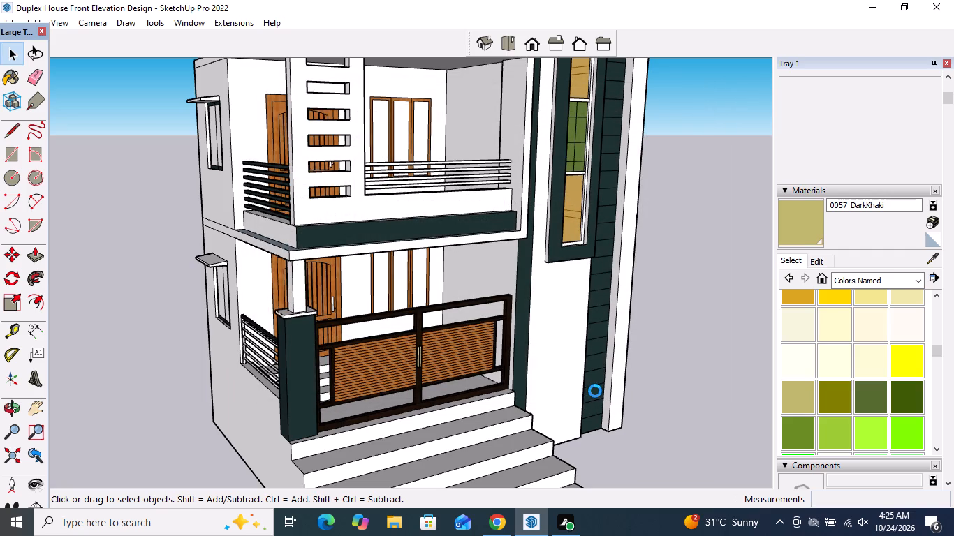